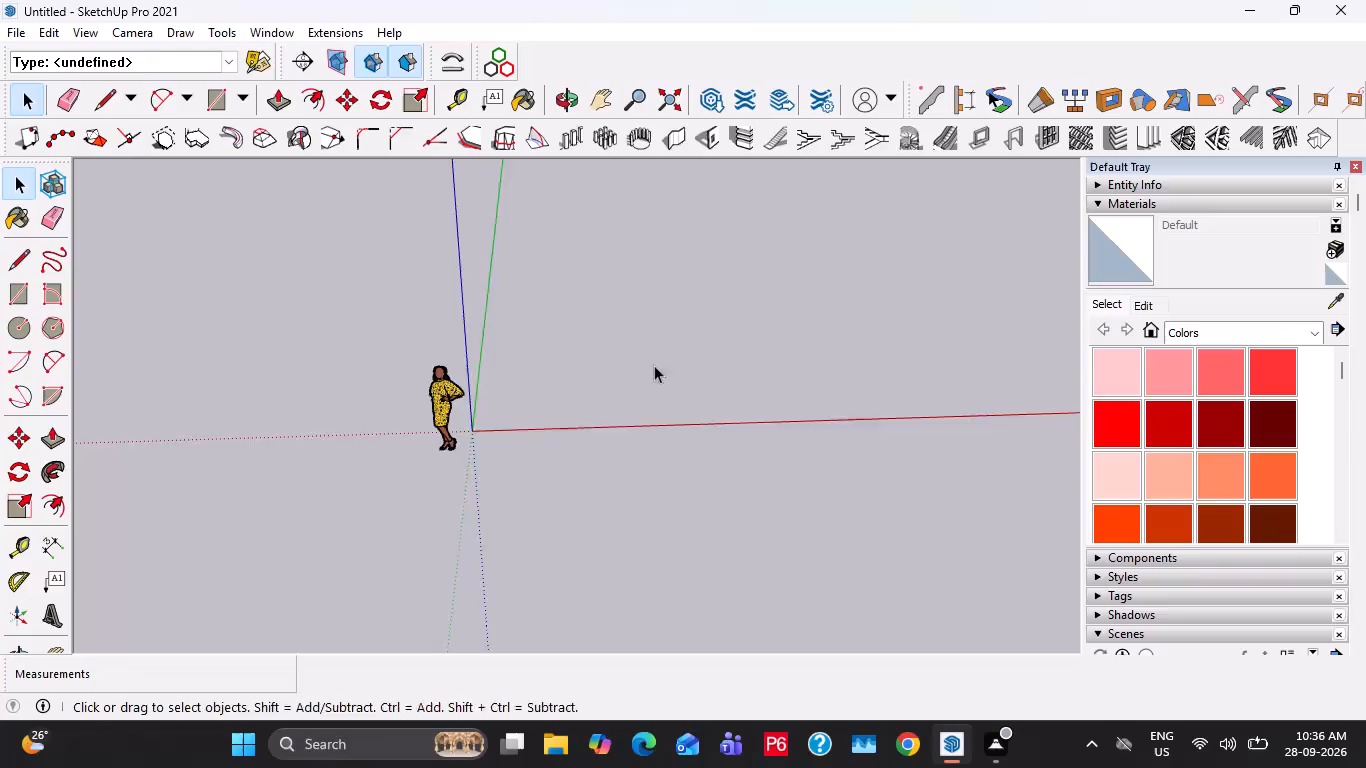
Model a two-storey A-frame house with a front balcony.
Save the model as TRIANGULAR ELEVATION in the FUJI folder on the Desktop.
middle_click_drag(597, 365, 502, 358)
key("ctrl+s")
scroll(478, 355, "down", 4)
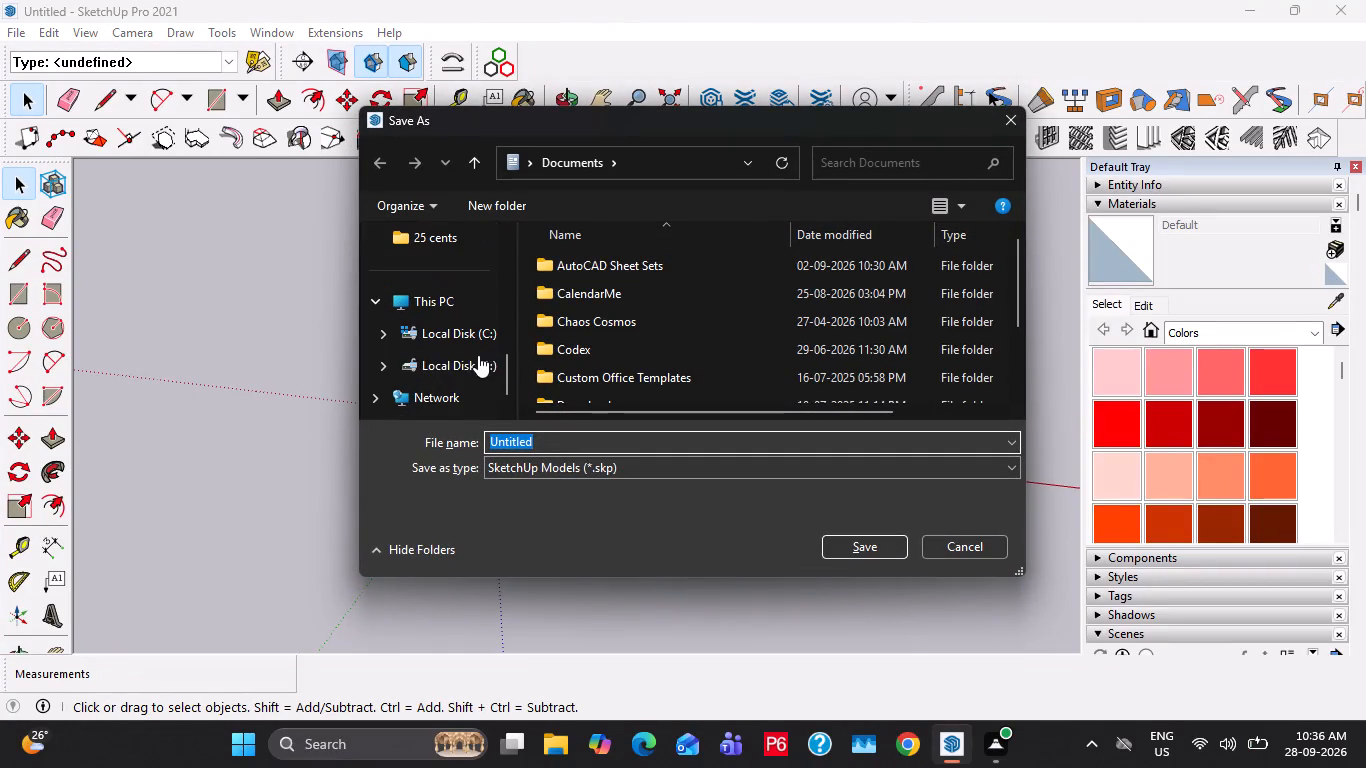
scroll(453, 296, "up", 1)
left_click(439, 279)
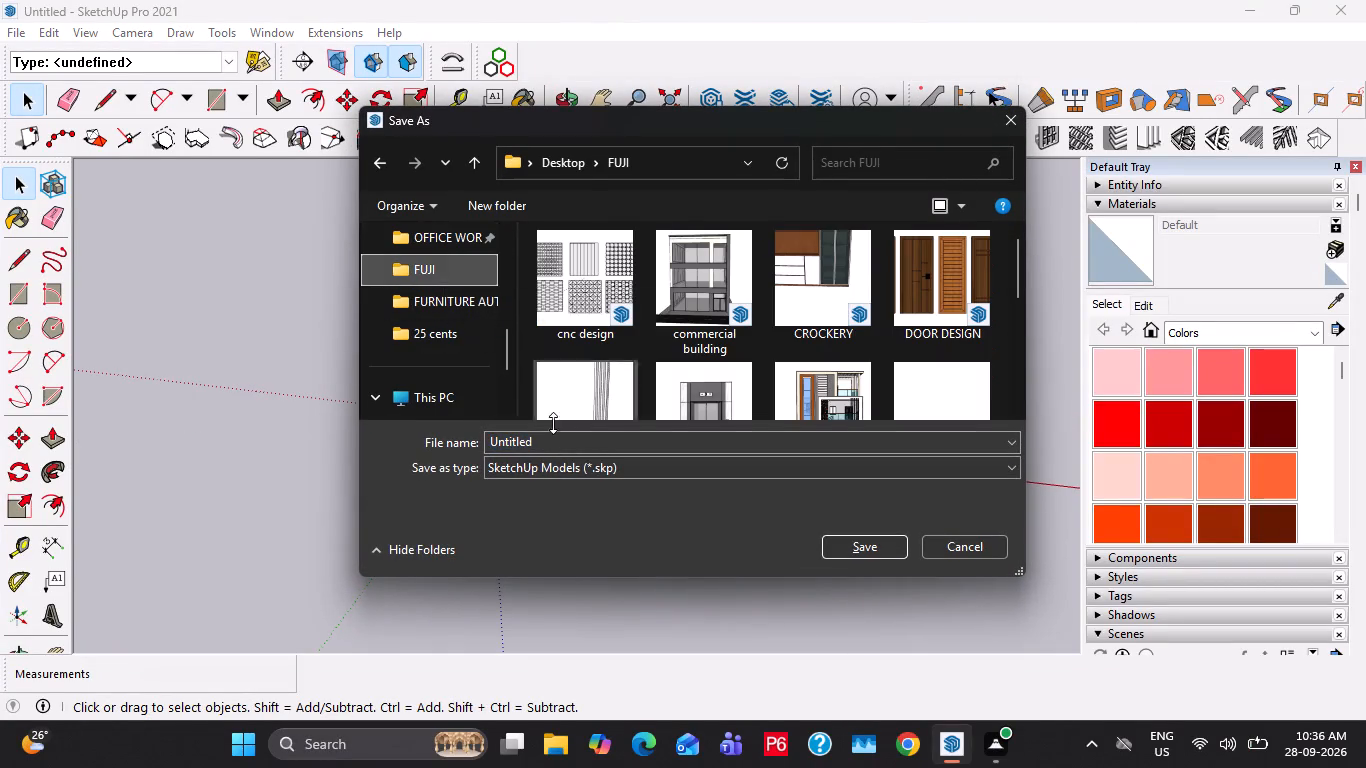
left_click(565, 446)
type("TRA")
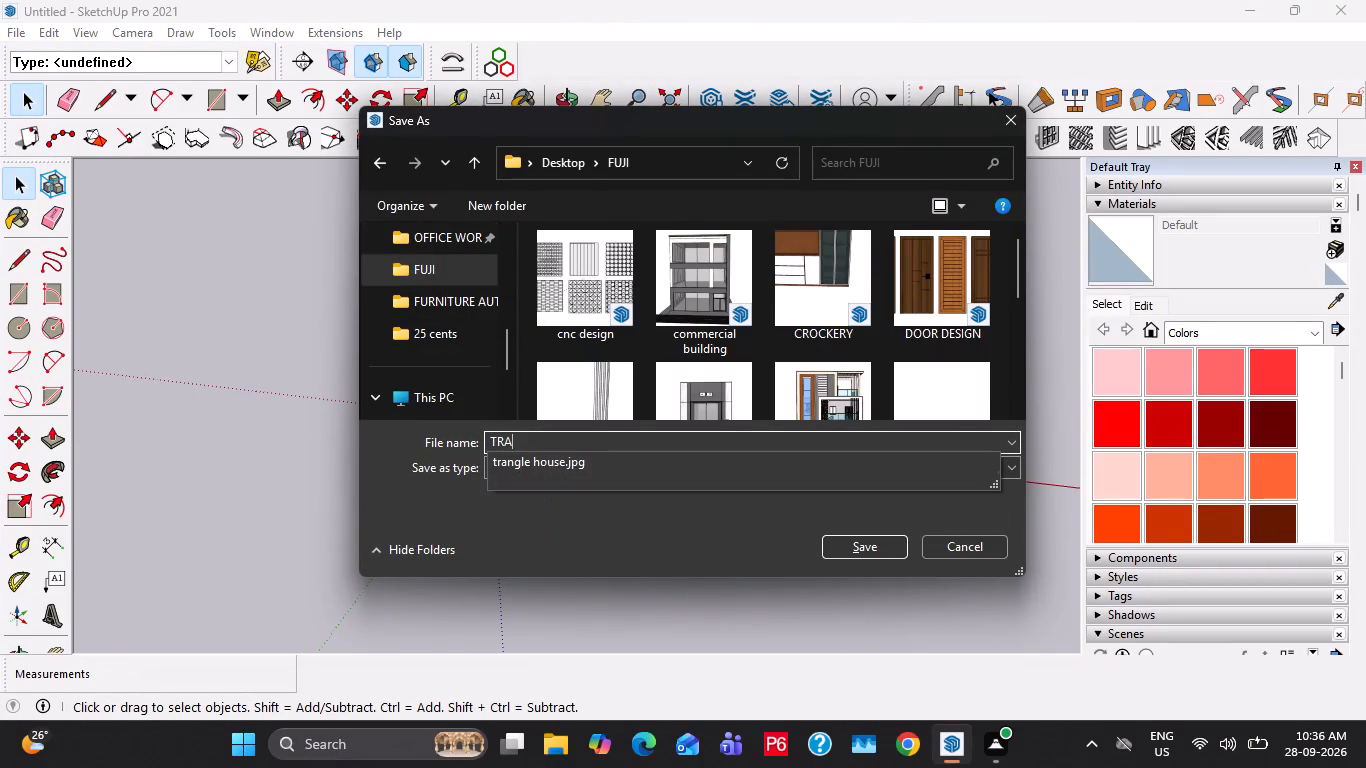
type("\\IA")
key("BackSpace")
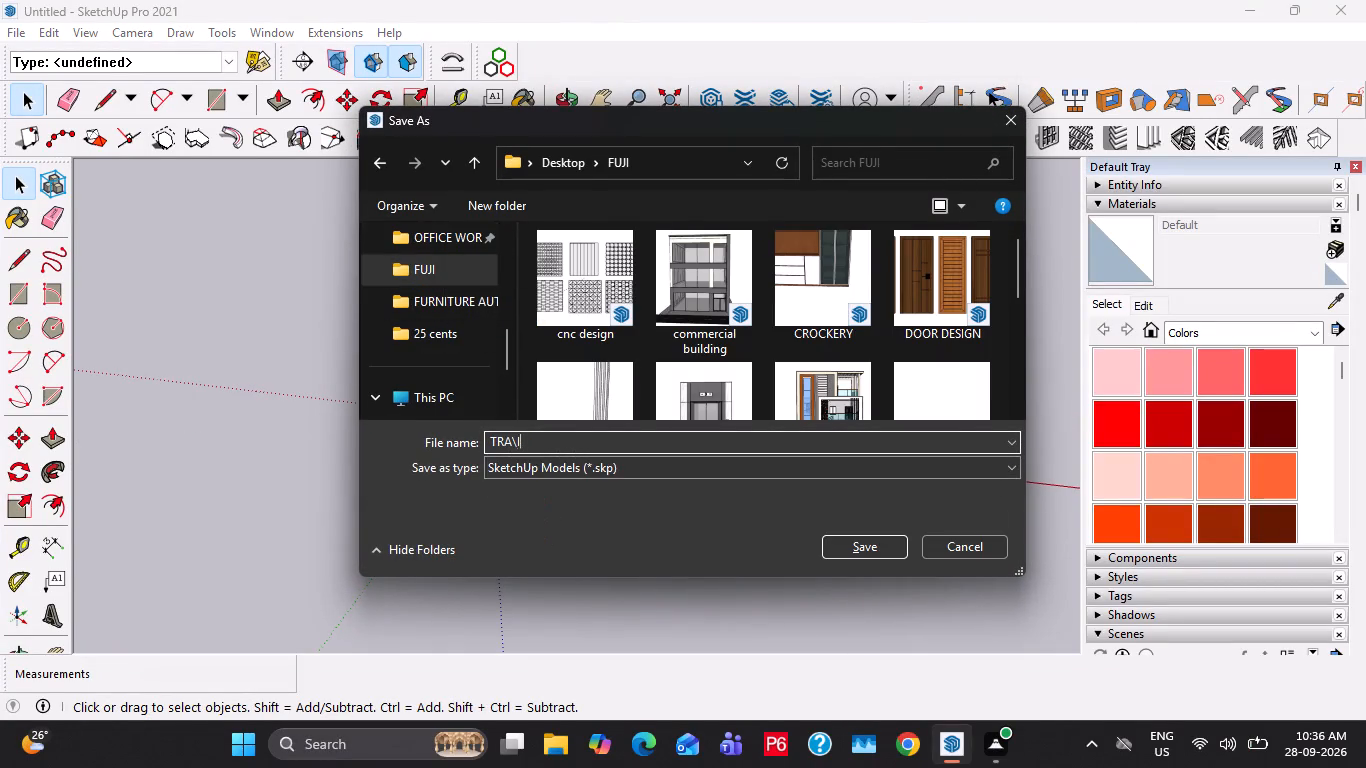
key("BackSpace")
key("BackSpace")
key("BackSpace")
type("IA")
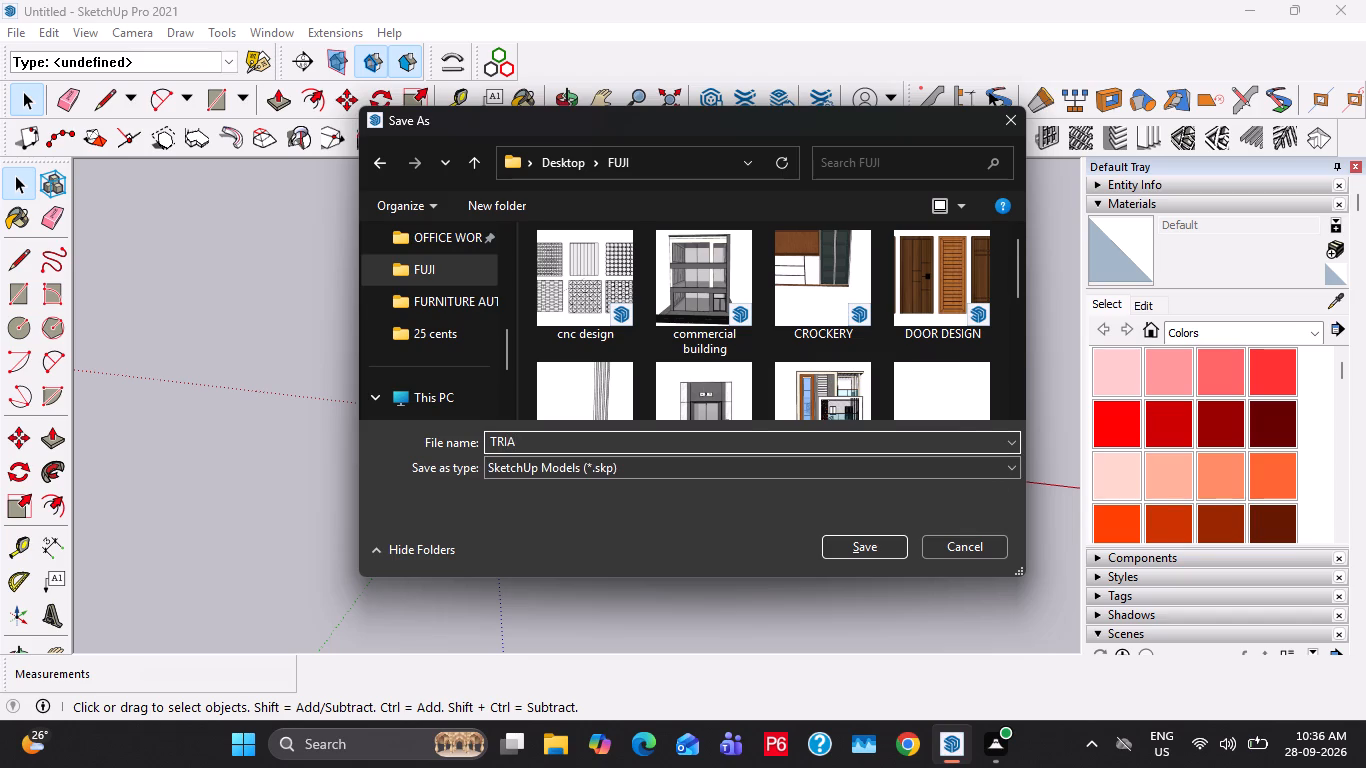
type("NGULAR ELEVA")
type("TION")
key("Return")
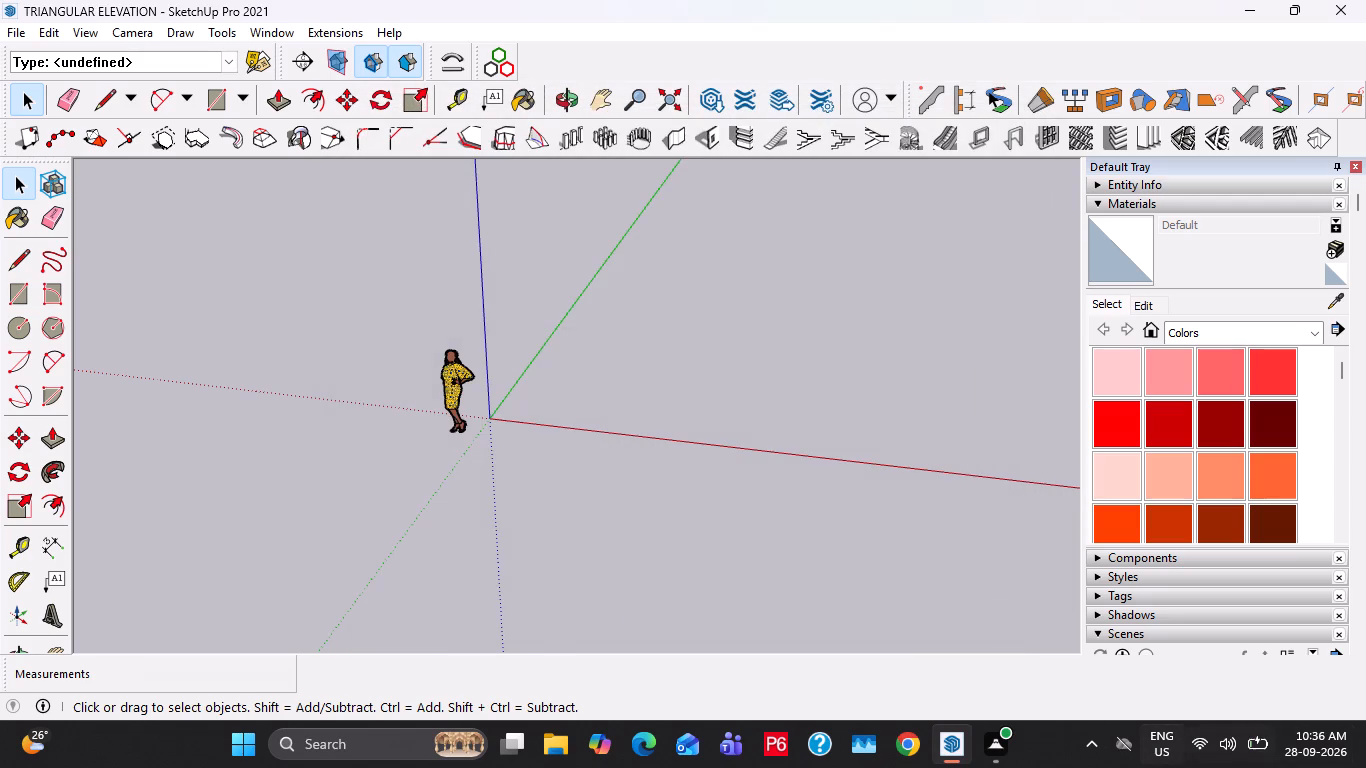
Import the trangle house image and place it flat on the ground with its bottom edge along the red axis.
scroll(438, 322, "down", 3)
middle_click_drag(718, 303, 602, 289)
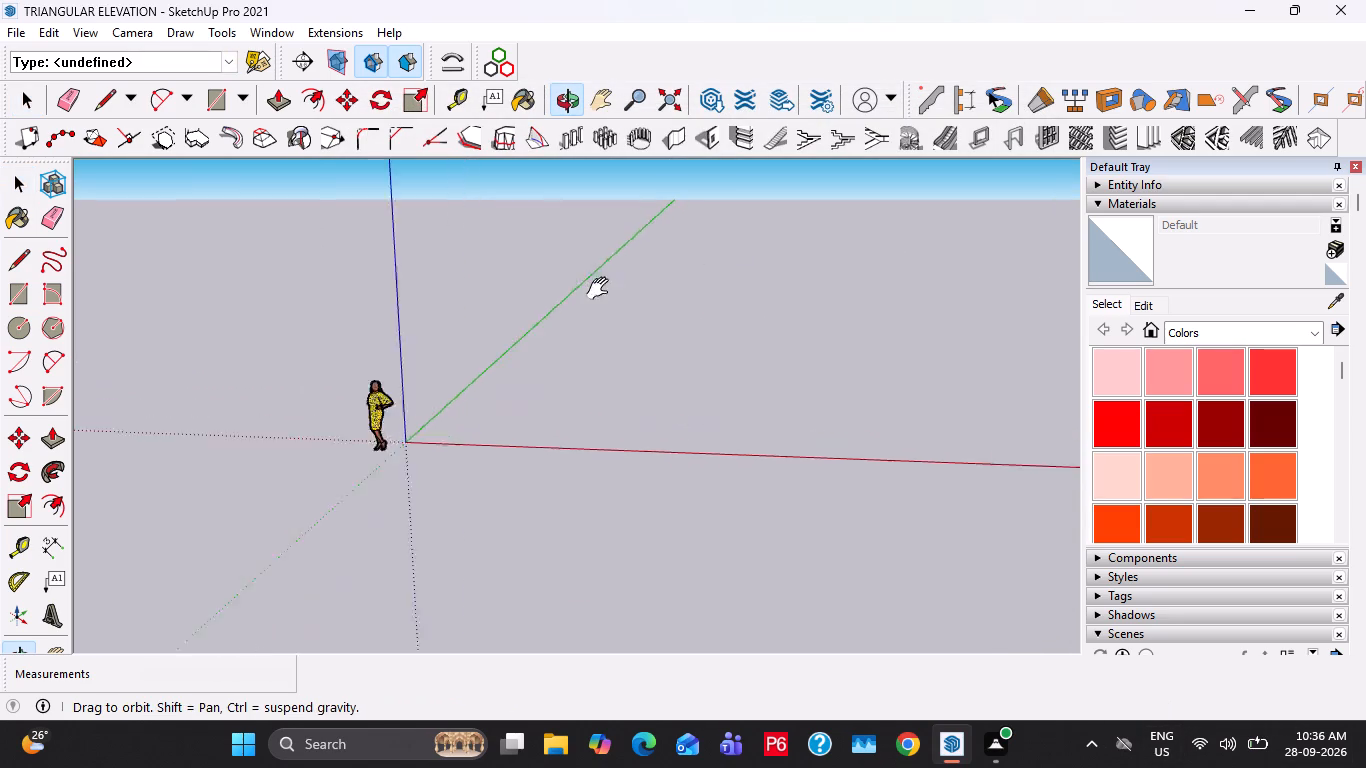
middle_click_drag(602, 289, 552, 303)
left_click(23, 34)
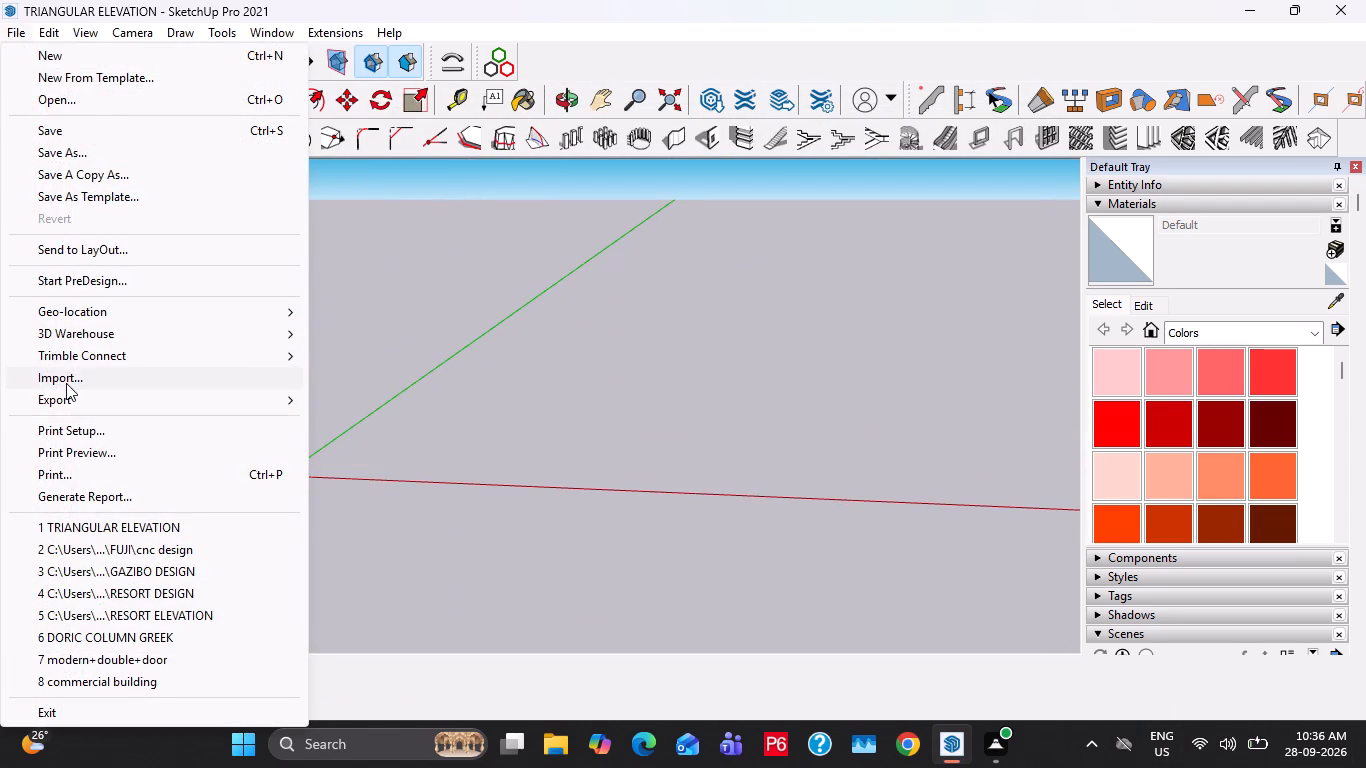
left_click(66, 383)
scroll(546, 407, "down", 6)
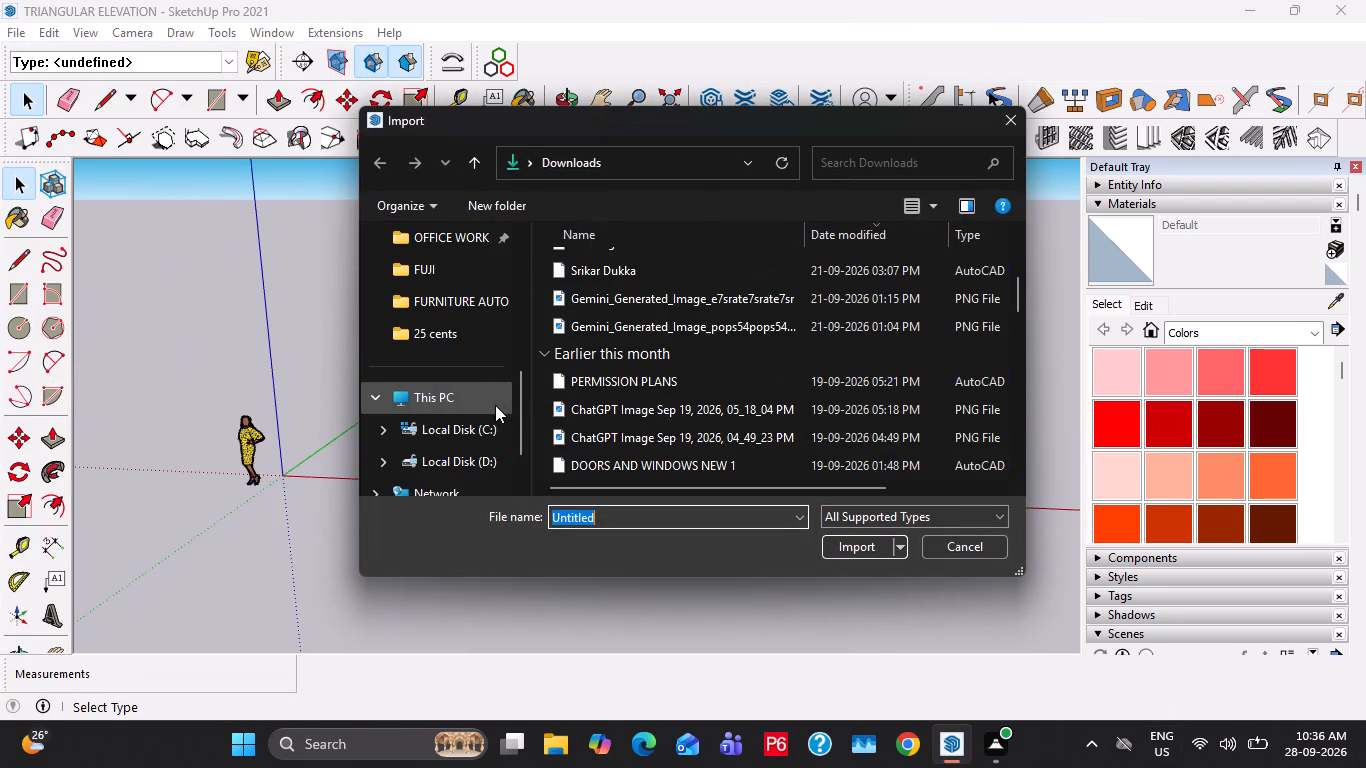
scroll(421, 323, "down", 3)
scroll(421, 325, "up", 5)
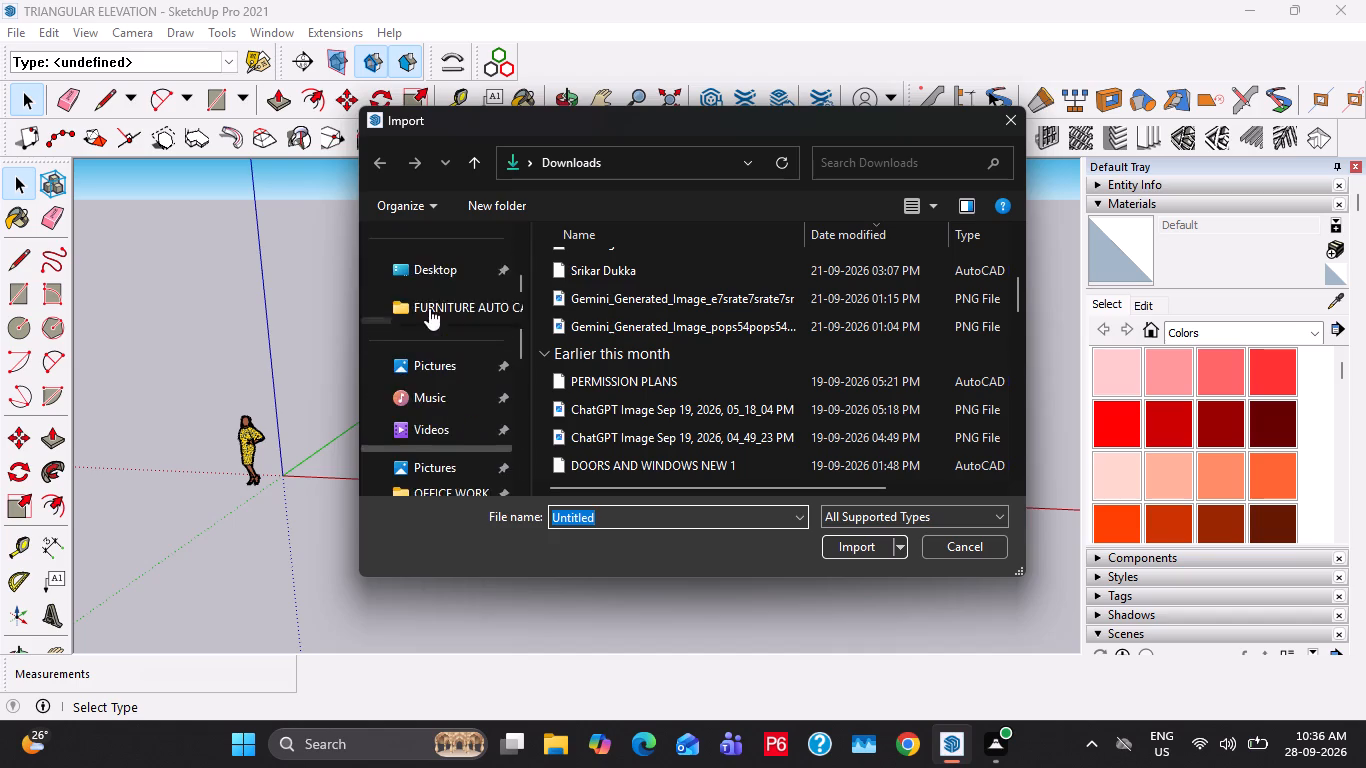
scroll(429, 308, "up", 1)
left_click(443, 244)
scroll(695, 362, "down", 7)
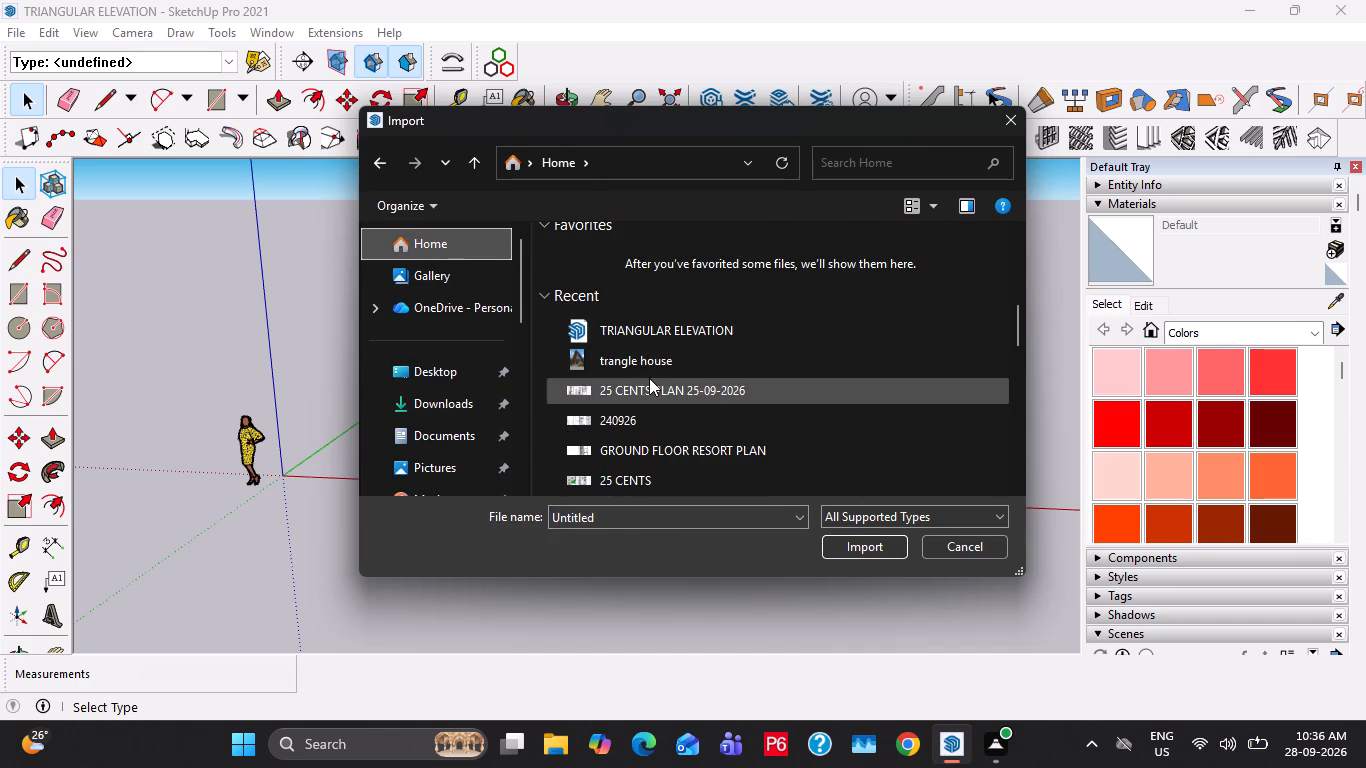
left_click(649, 369)
left_click(843, 611)
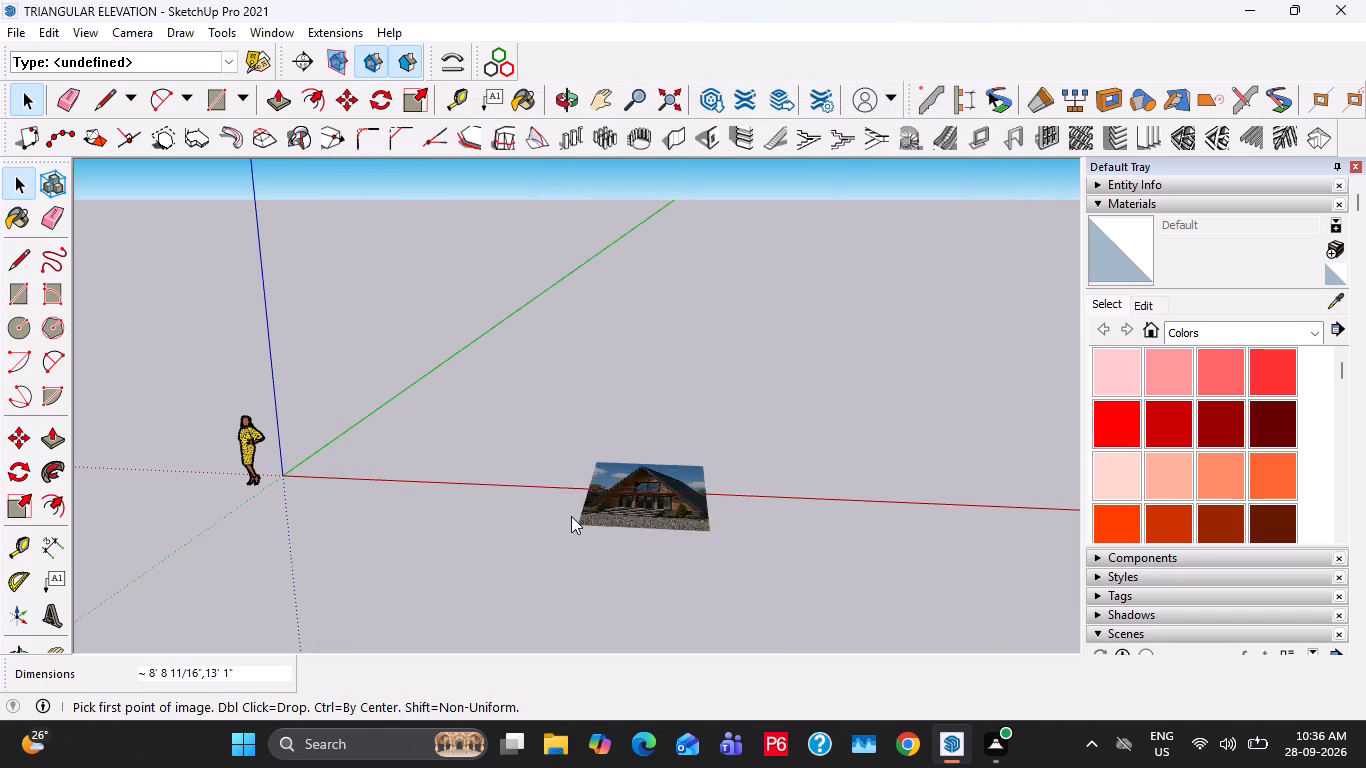
left_click(564, 488)
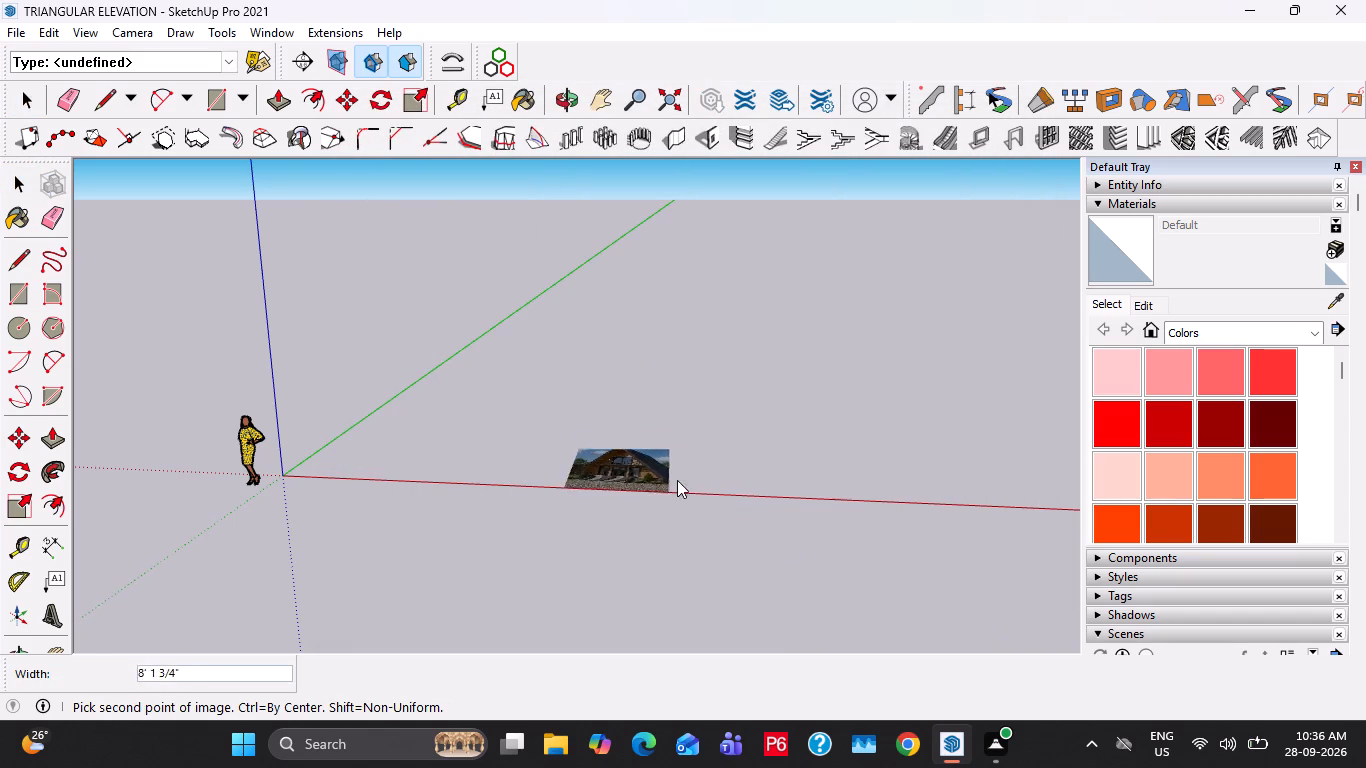
left_click(856, 416)
key("space")
Rotate the house image 90 degrees about the red axis from its top corner to stand it upright.
scroll(564, 361, "down", 2)
middle_click_drag(787, 408, 784, 414)
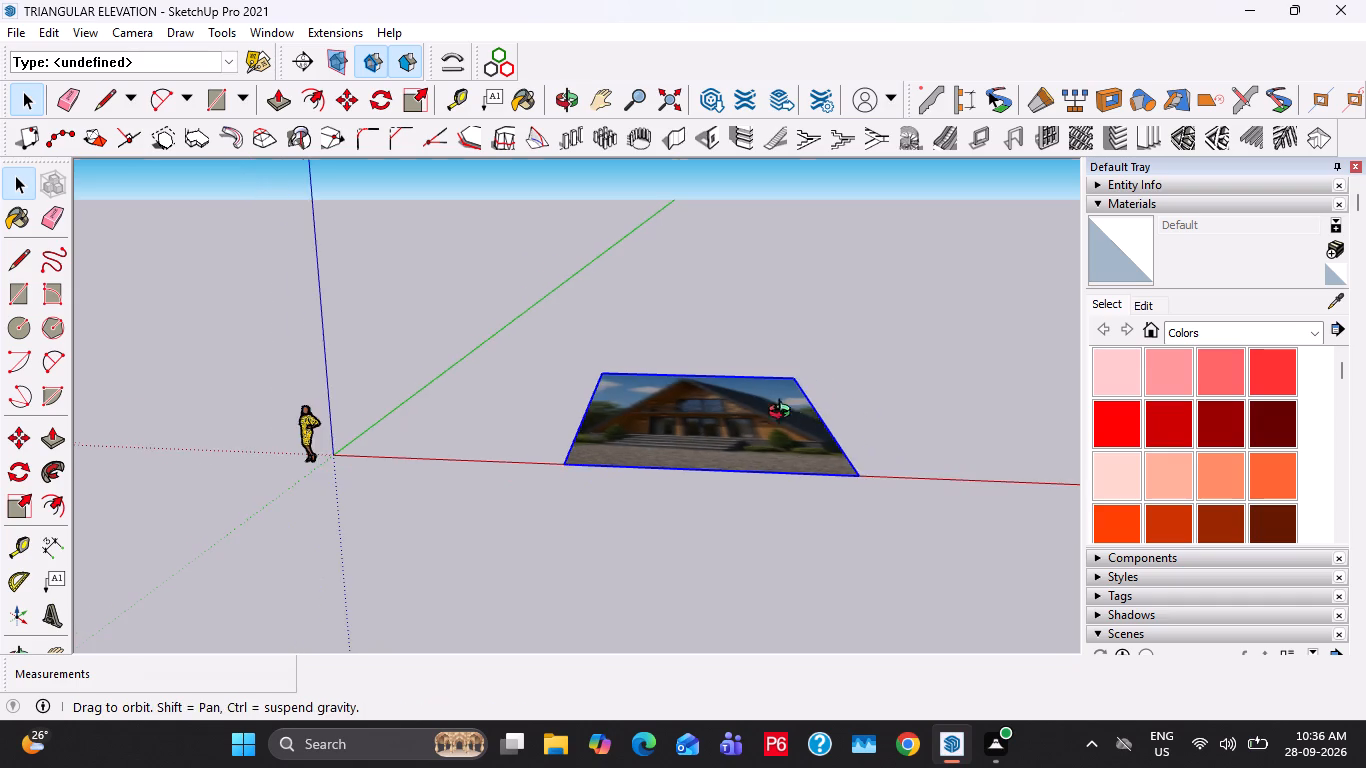
middle_click_drag(784, 414, 738, 601)
scroll(561, 291, "down", 5)
middle_click_drag(685, 381, 761, 638)
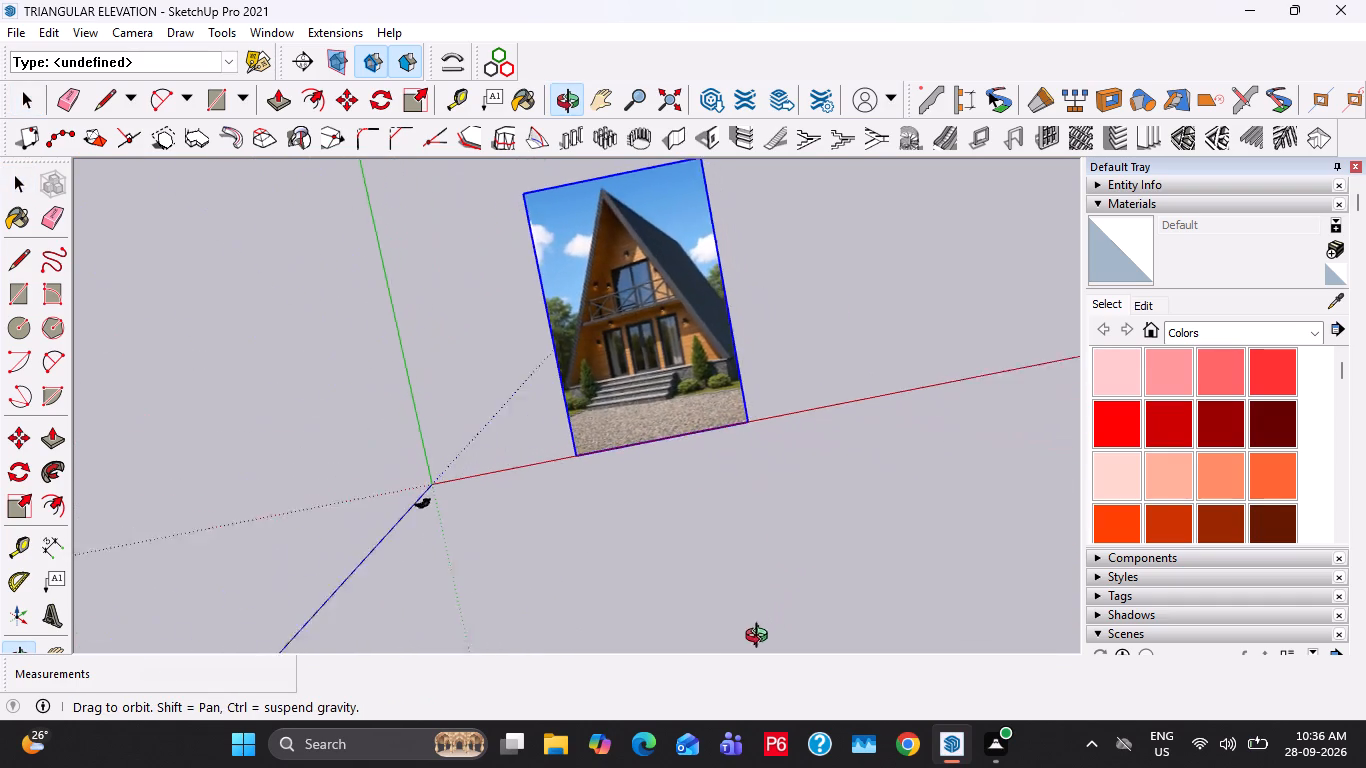
middle_click_drag(761, 638, 675, 452)
scroll(637, 306, "down", 2)
key("q")
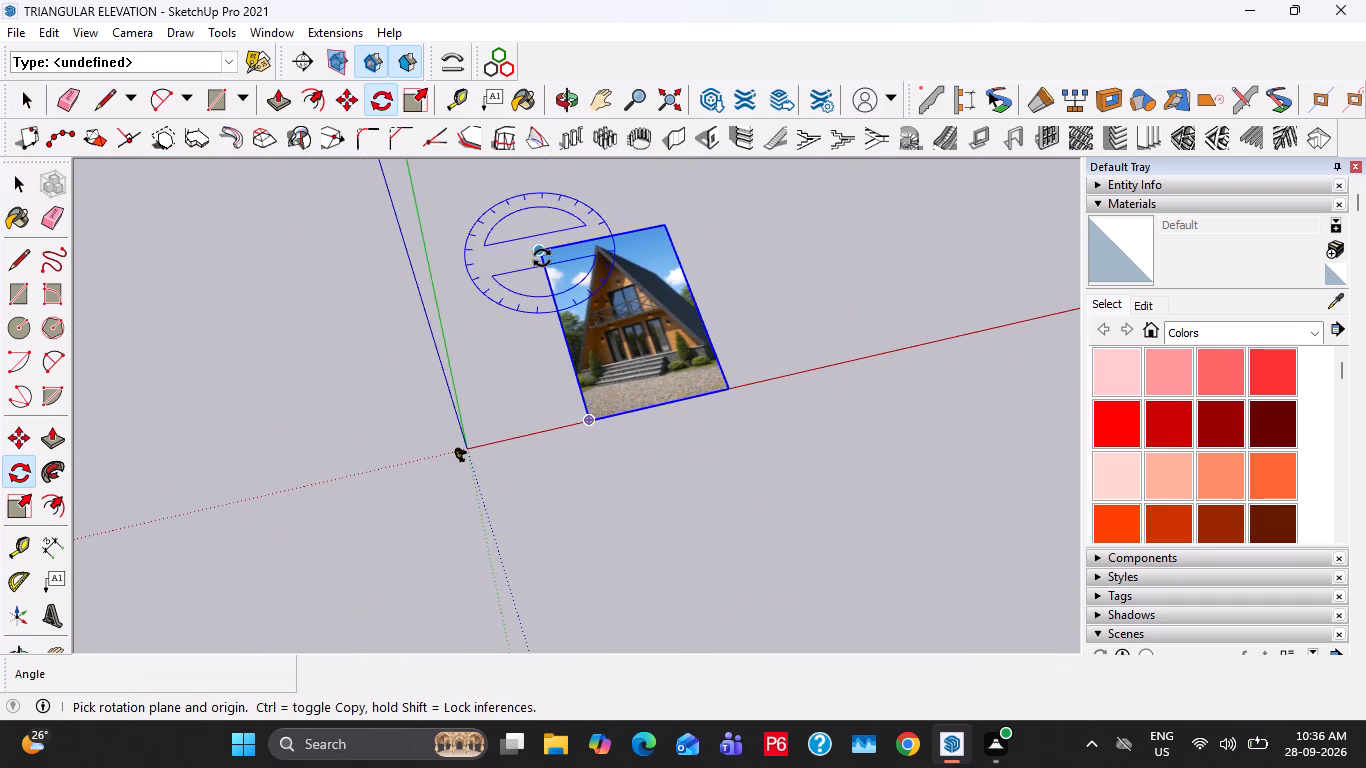
key("Left")
key("Right")
left_click(542, 258)
left_click(602, 423)
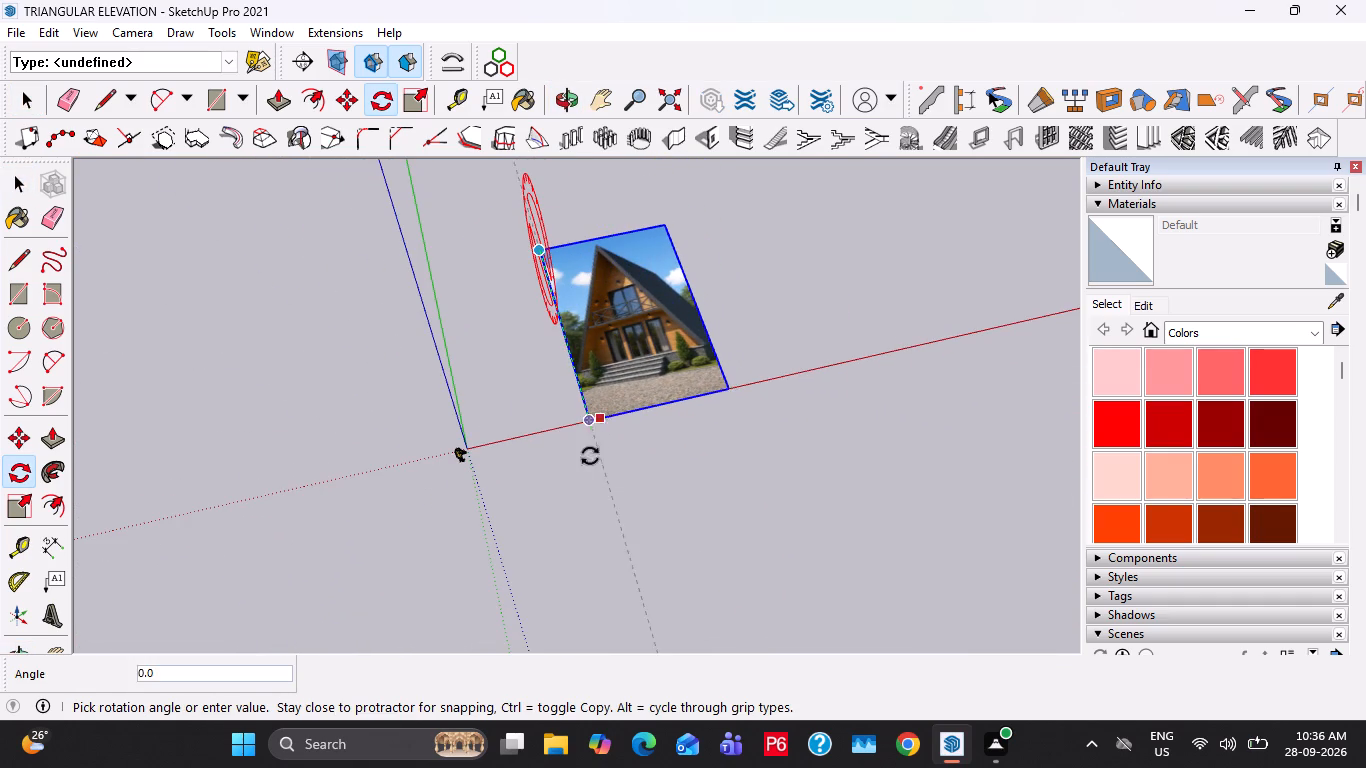
key("9")
key("0")
key("Return")
key("space")
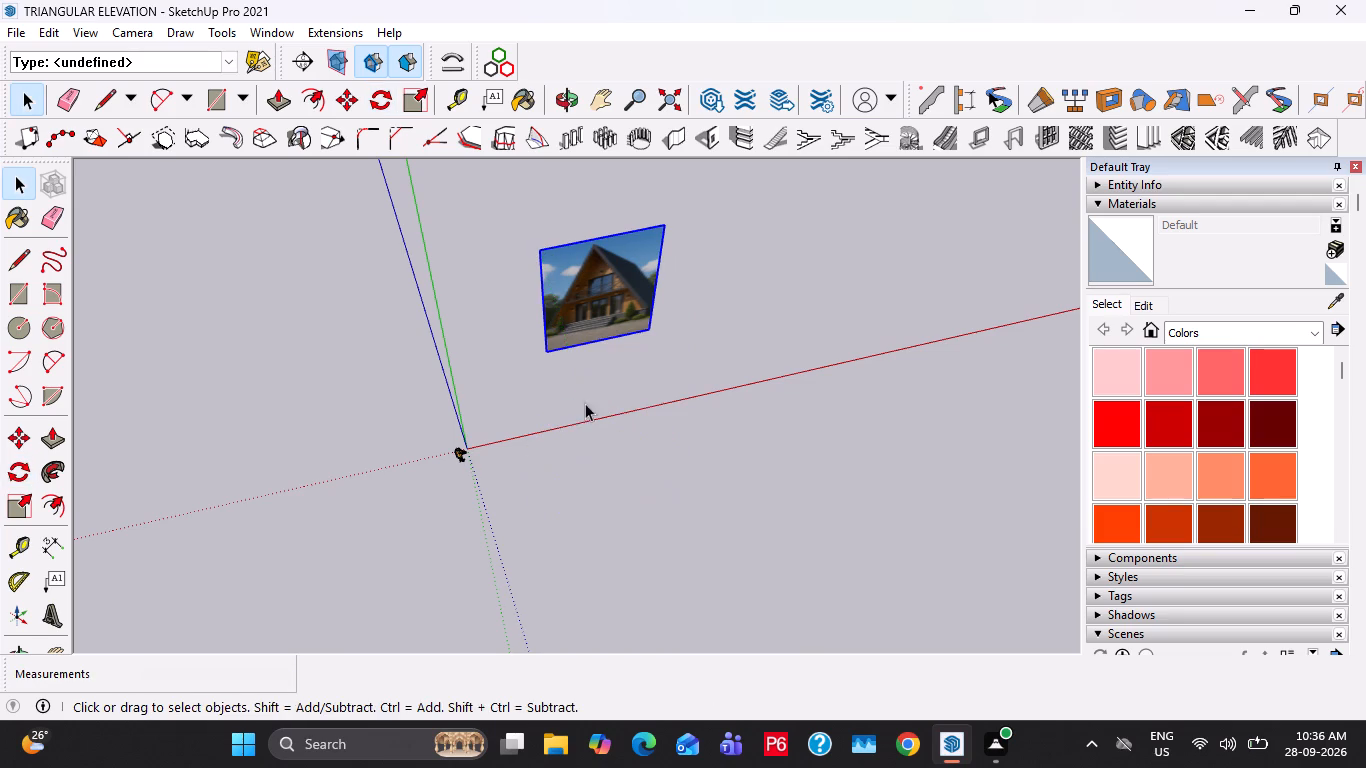
Move the upright house image by its bottom corner nearest the blue axis onto the origin, and deselect it.
scroll(579, 366, "up", 1)
middle_click(577, 357)
key("m")
left_click(542, 346)
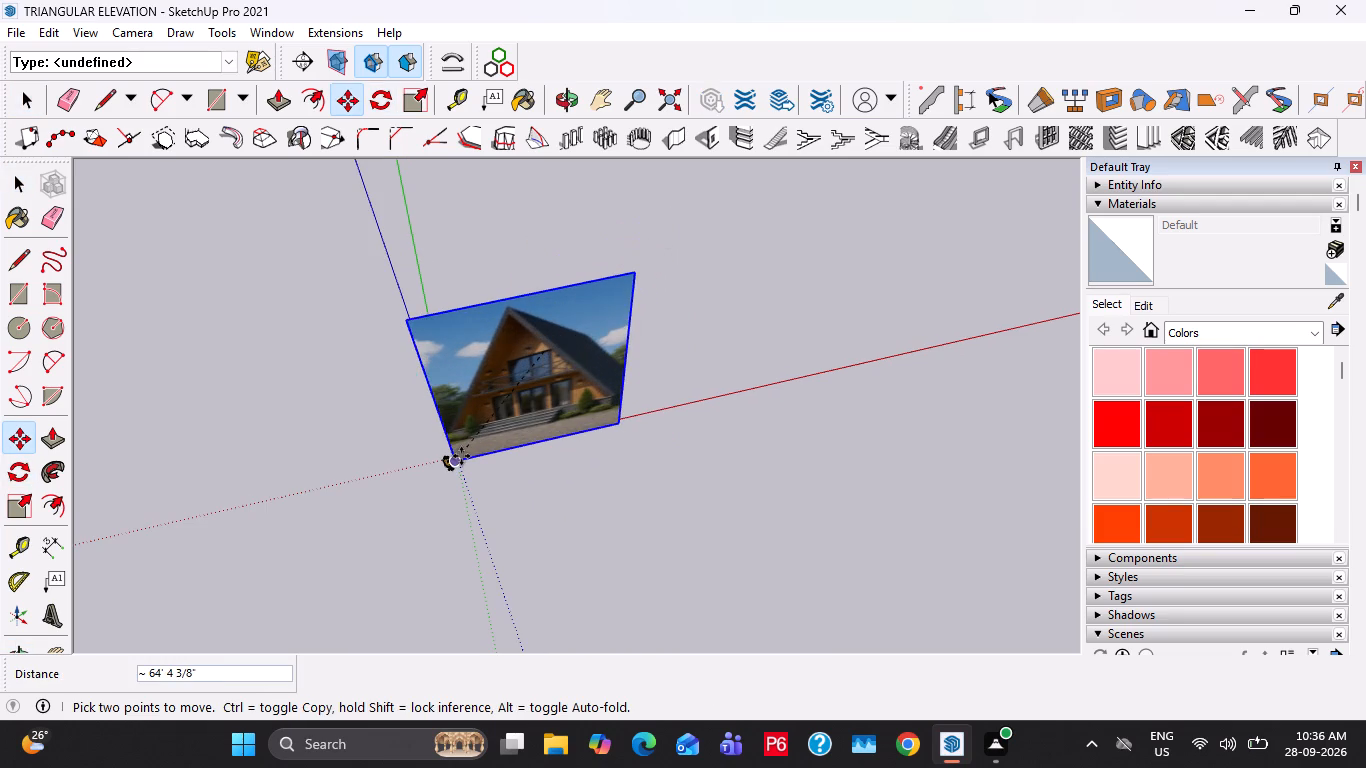
left_click(463, 452)
key("space")
left_click_drag(555, 481, 553, 468)
Create one guide along the green axis and another parallel to it through the image's bottom corner farthest from the origin.
scroll(544, 405, "up", 8)
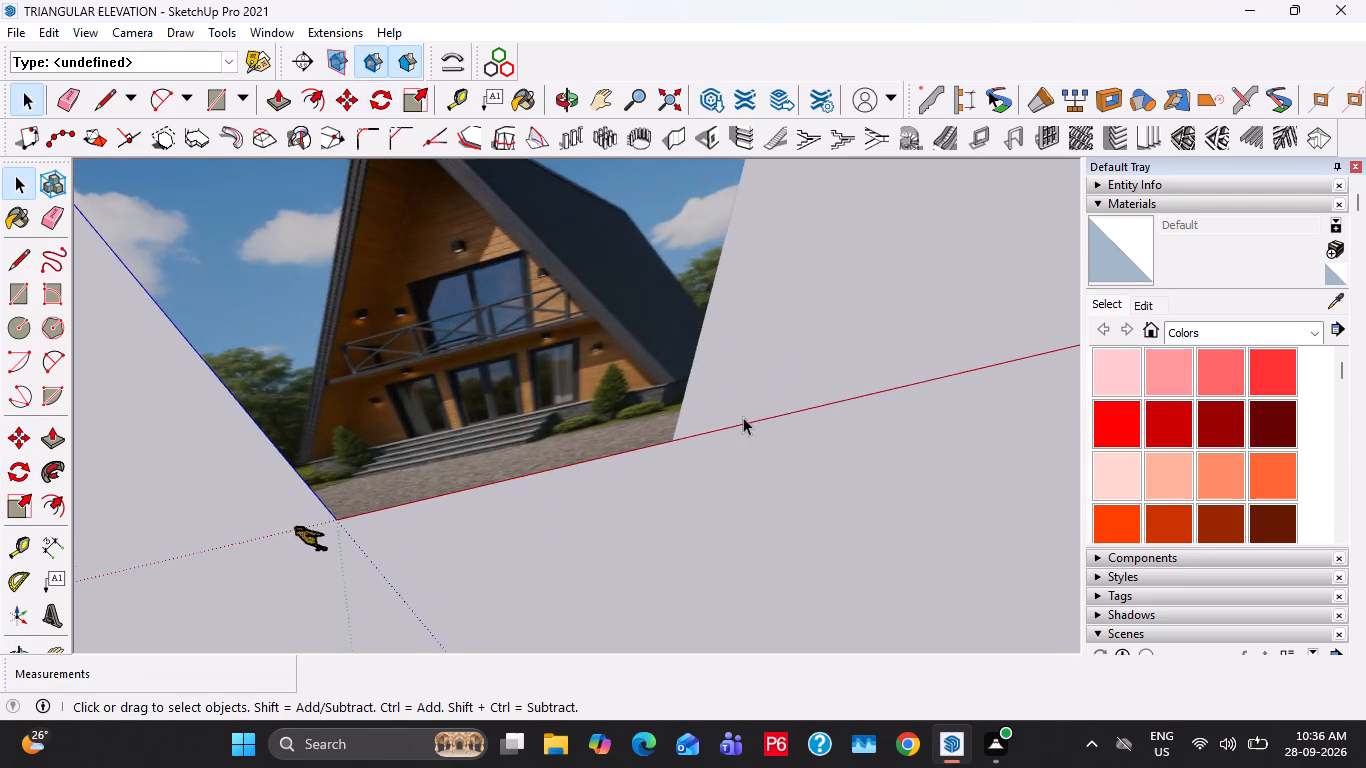
middle_click_drag(739, 415, 696, 300)
scroll(696, 300, "up", 1)
scroll(691, 246, "down", 6)
middle_click_drag(625, 356, 581, 273, "shift")
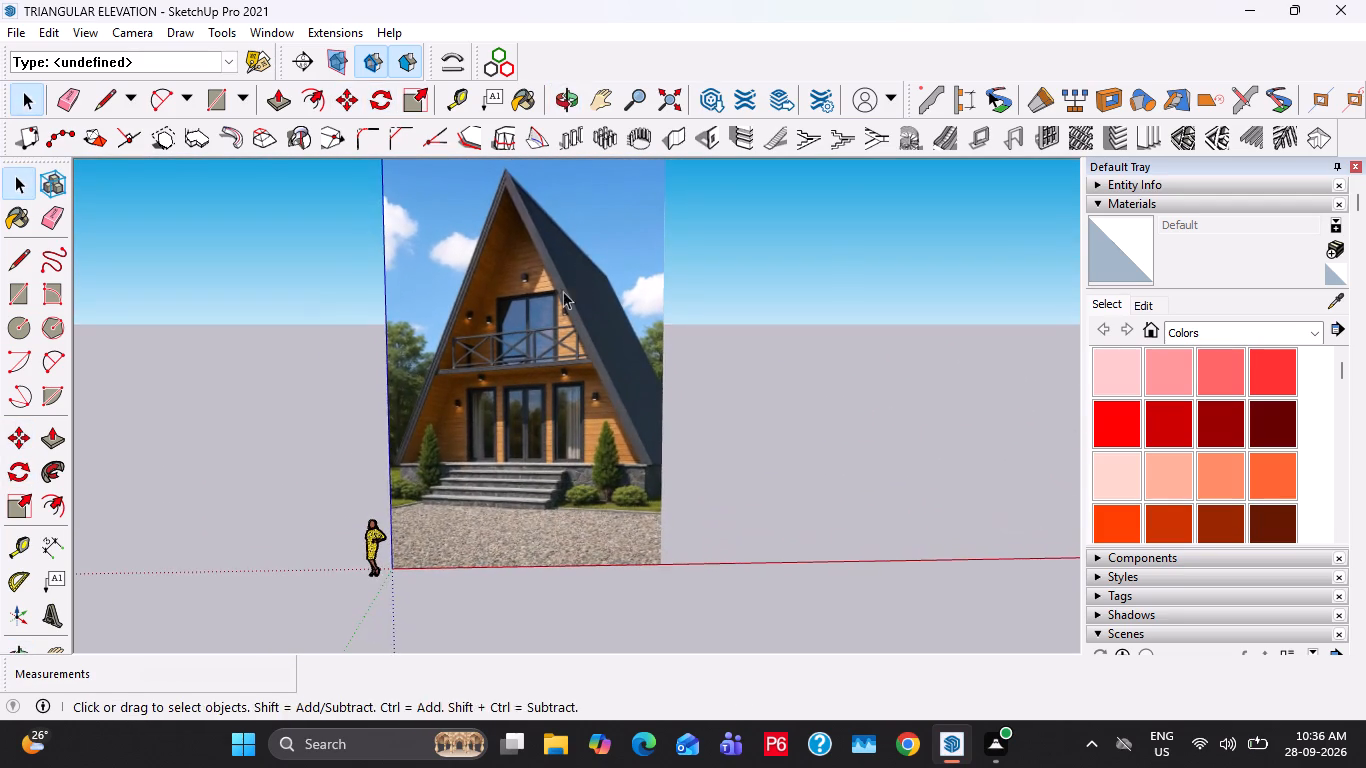
middle_click_drag(760, 471, 514, 496, "shift")
key("t")
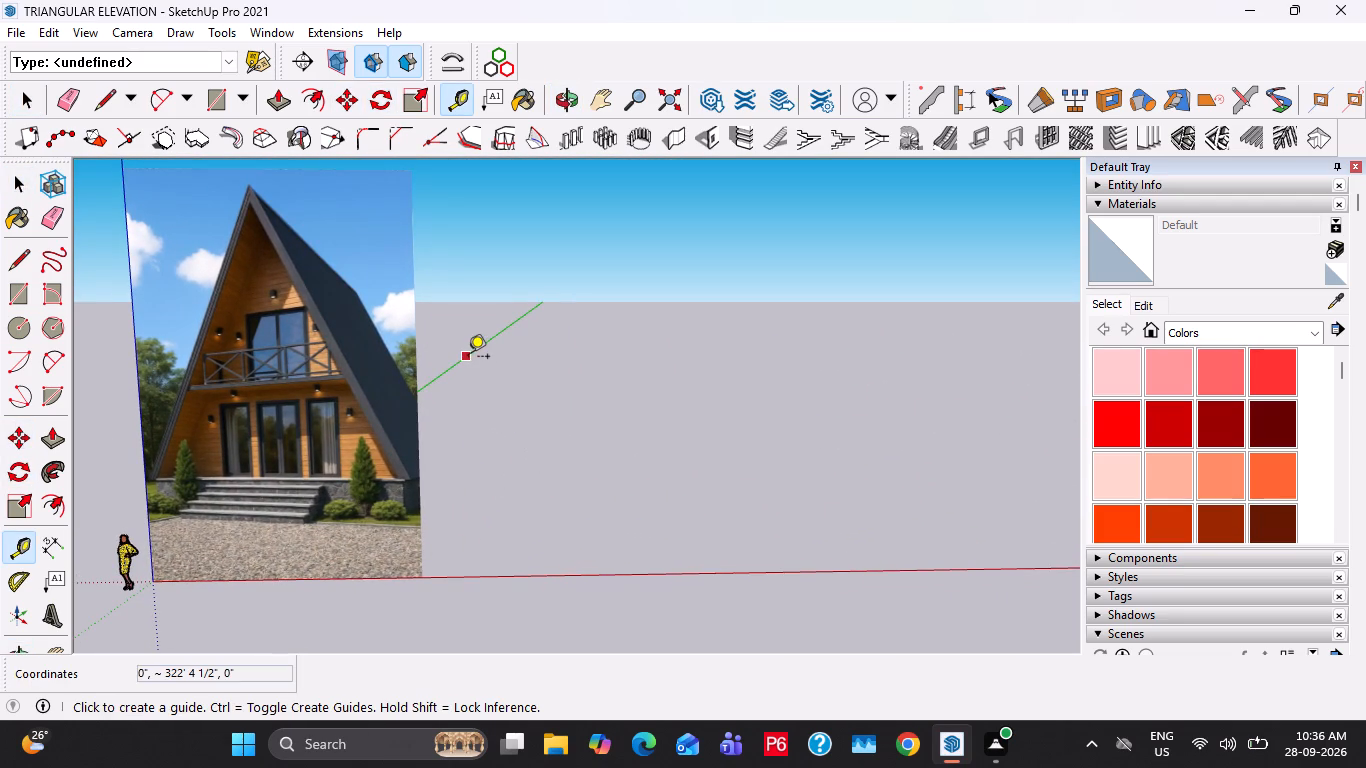
double_click(468, 358)
left_click(457, 367)
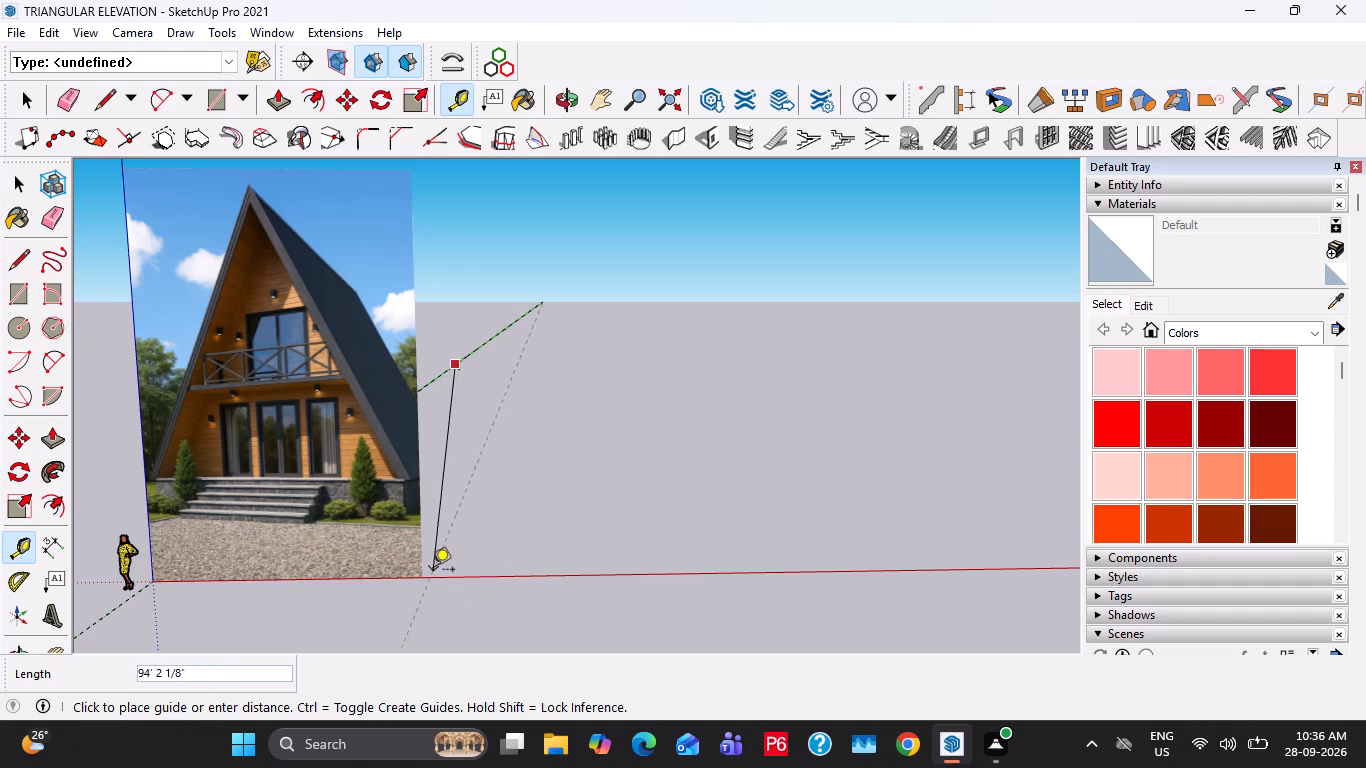
left_click(426, 575)
middle_click_drag(489, 529, 522, 570)
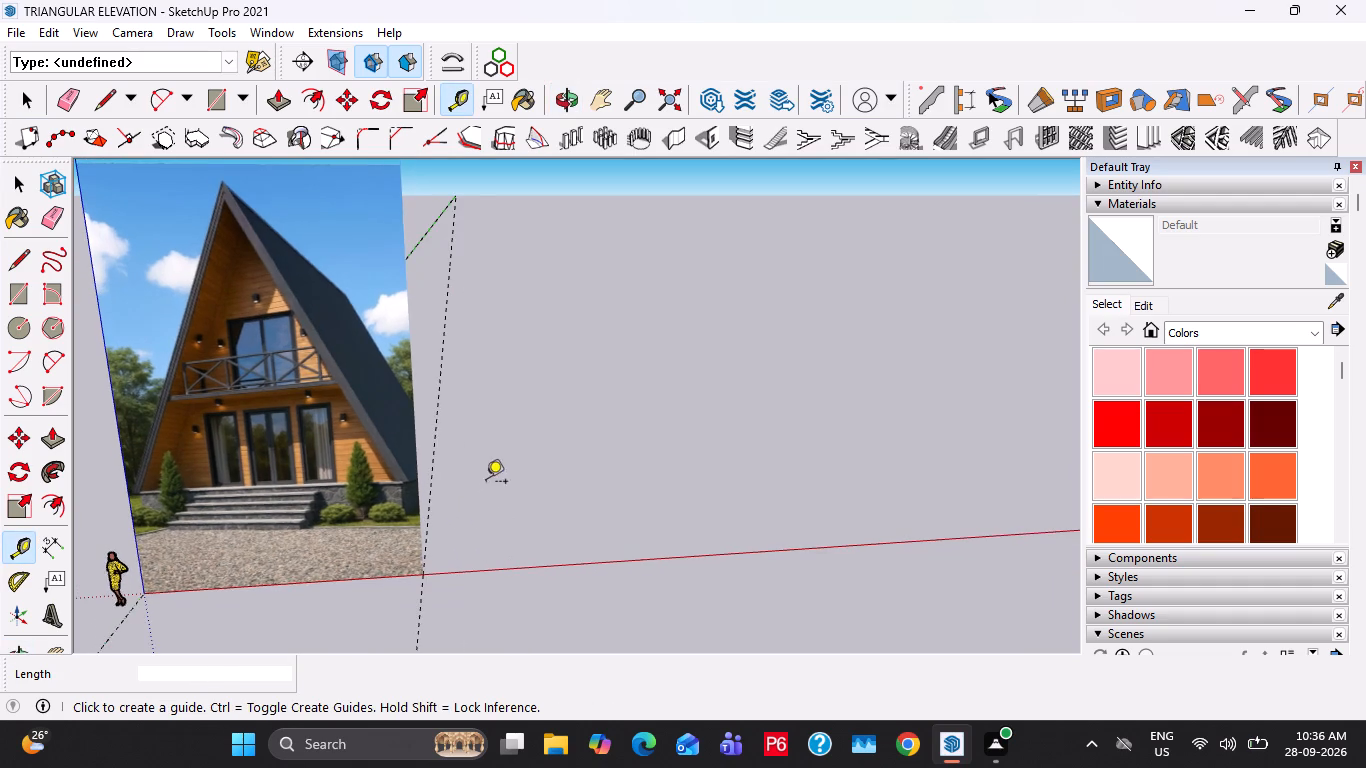
Offset a parallel guide 40' along the red axis from the guide at the image's edge, away from the image.
scroll(510, 474, "down", 1)
middle_click_drag(476, 466, 445, 465, "shift")
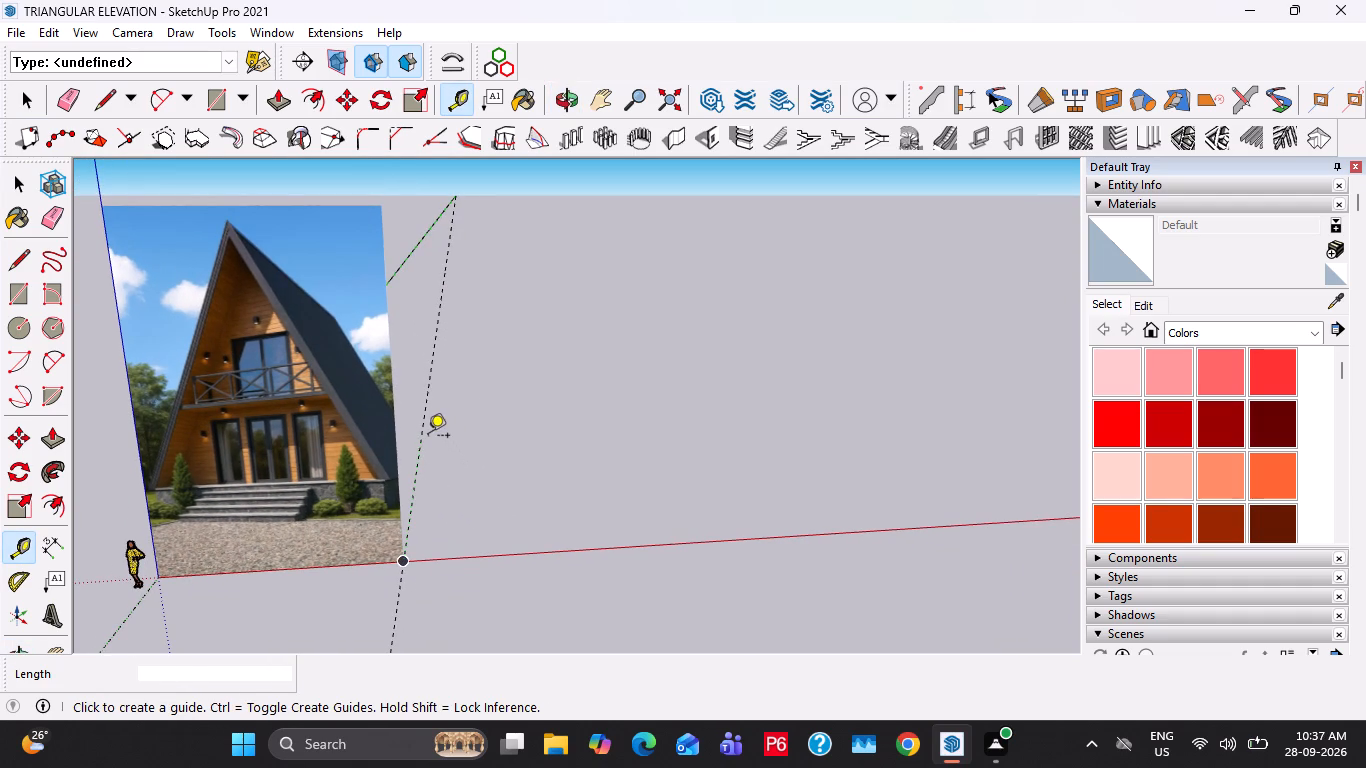
left_click(425, 432)
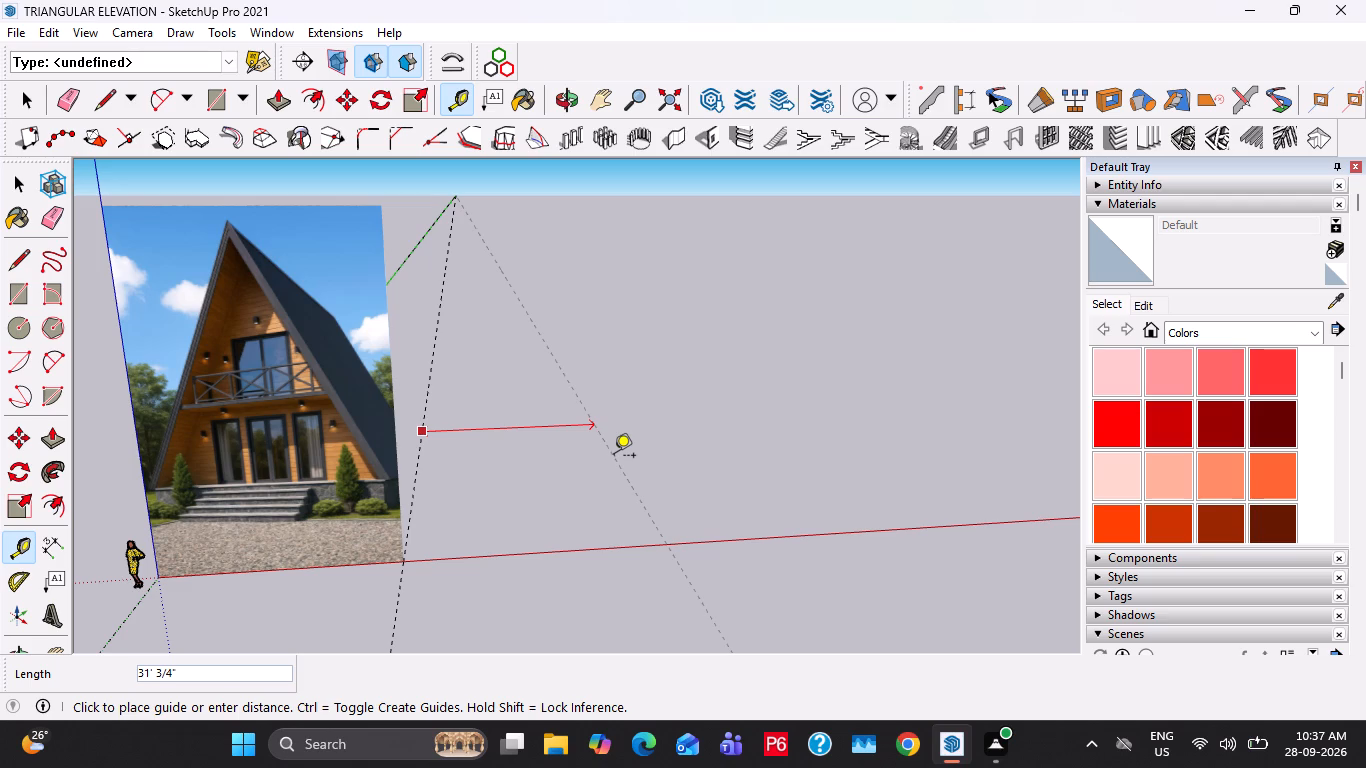
key("4")
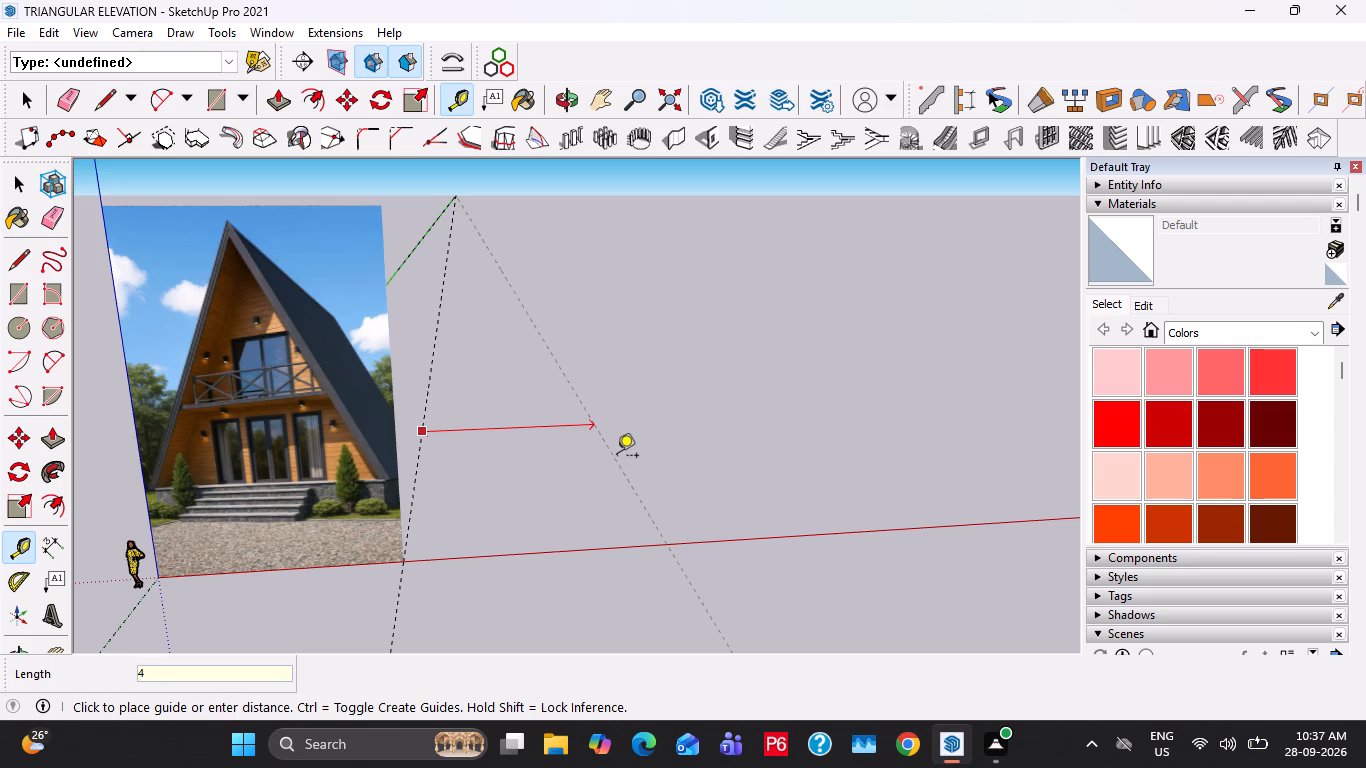
type("0'")
key("Return")
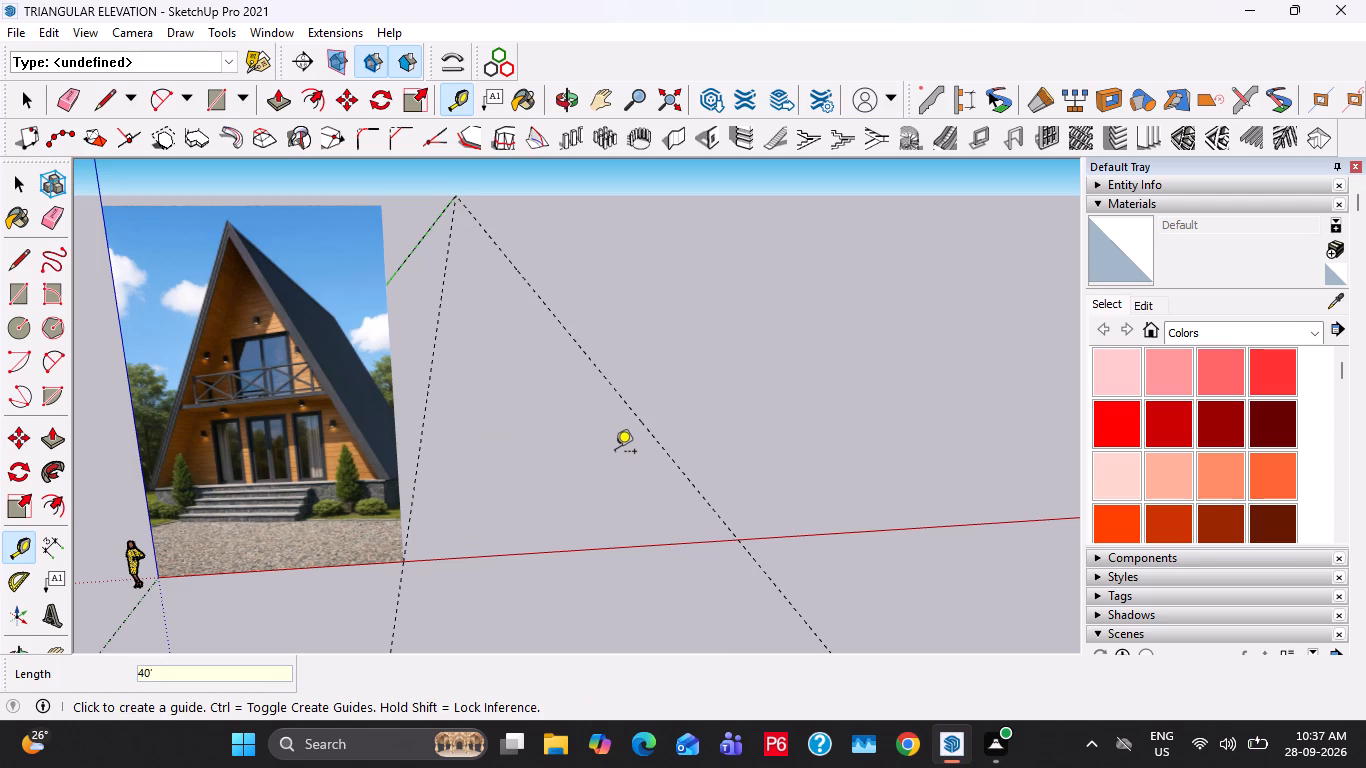
Place a horizontal guide 20' above the red axis and parallel to it.
left_click(580, 556)
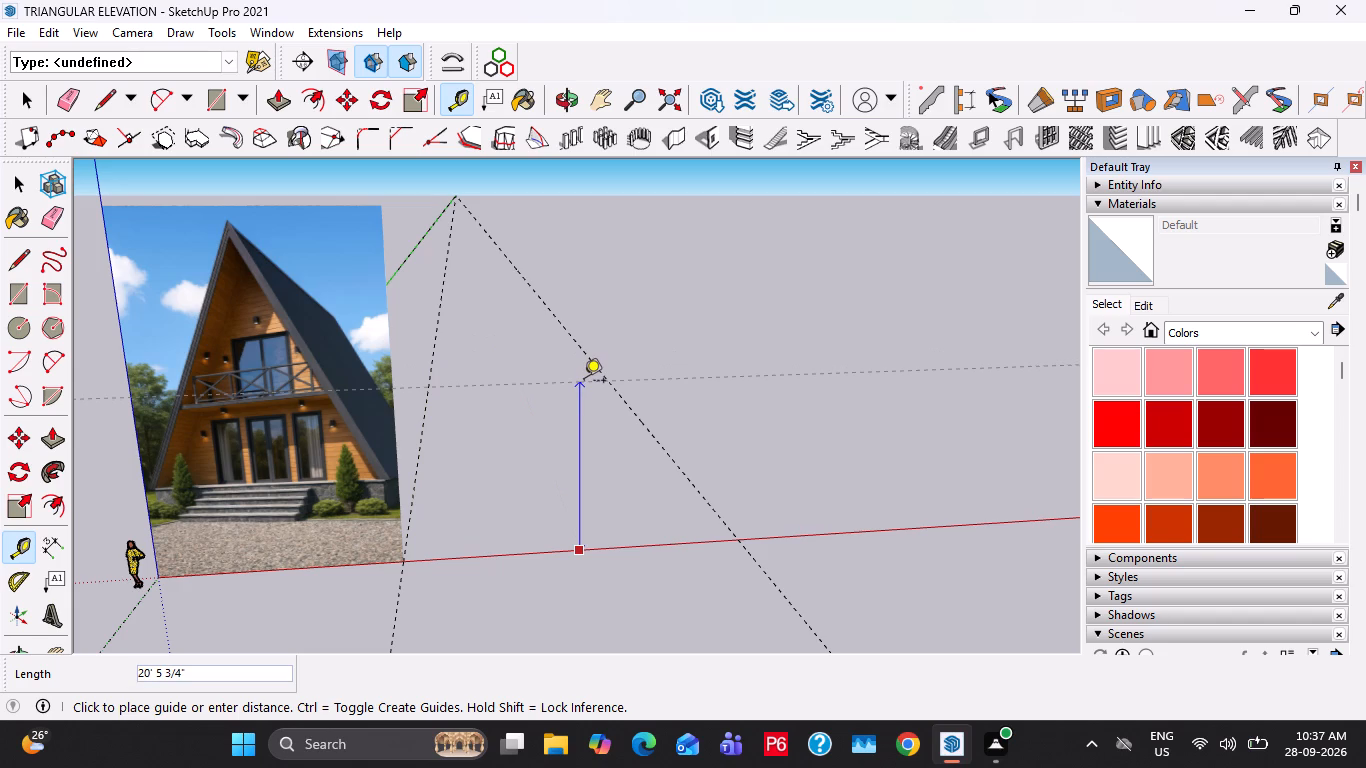
key("2")
key("0")
key("apostrophe")
key("Return")
key("space")
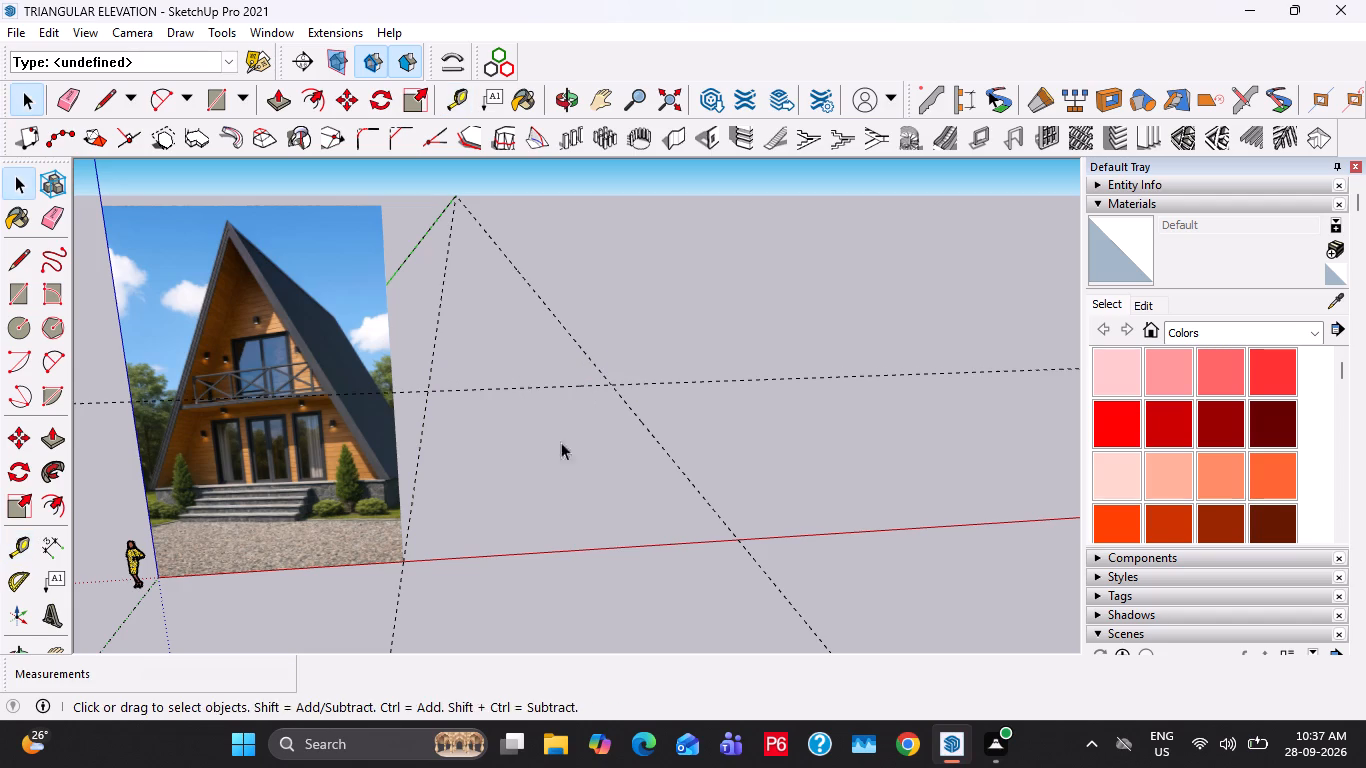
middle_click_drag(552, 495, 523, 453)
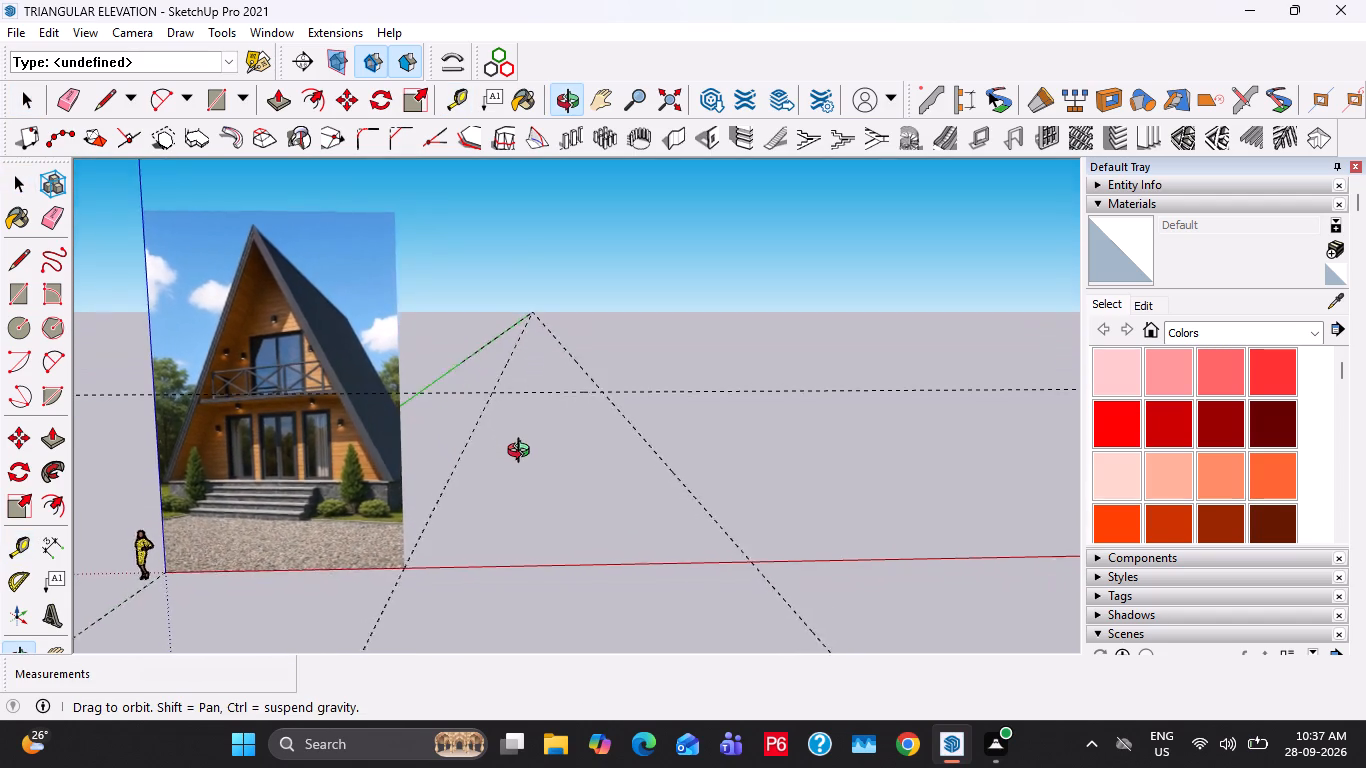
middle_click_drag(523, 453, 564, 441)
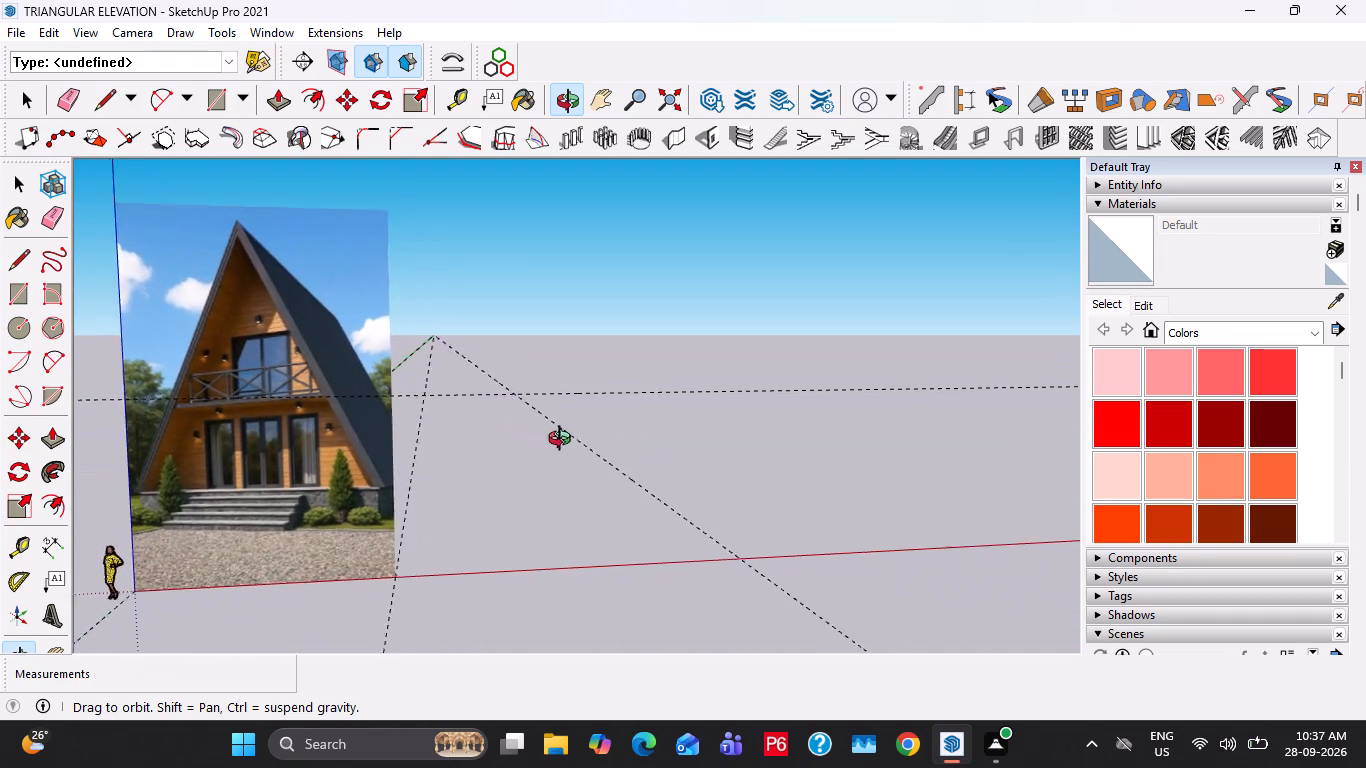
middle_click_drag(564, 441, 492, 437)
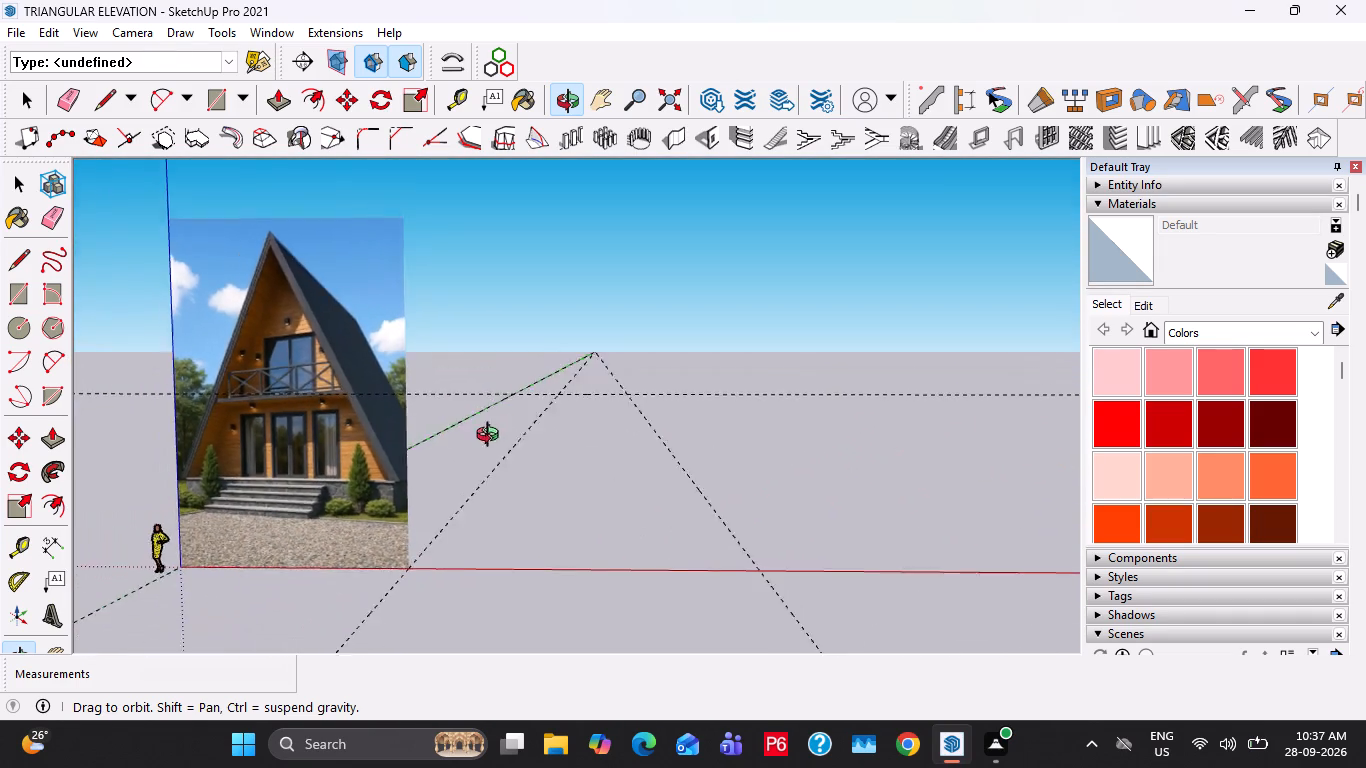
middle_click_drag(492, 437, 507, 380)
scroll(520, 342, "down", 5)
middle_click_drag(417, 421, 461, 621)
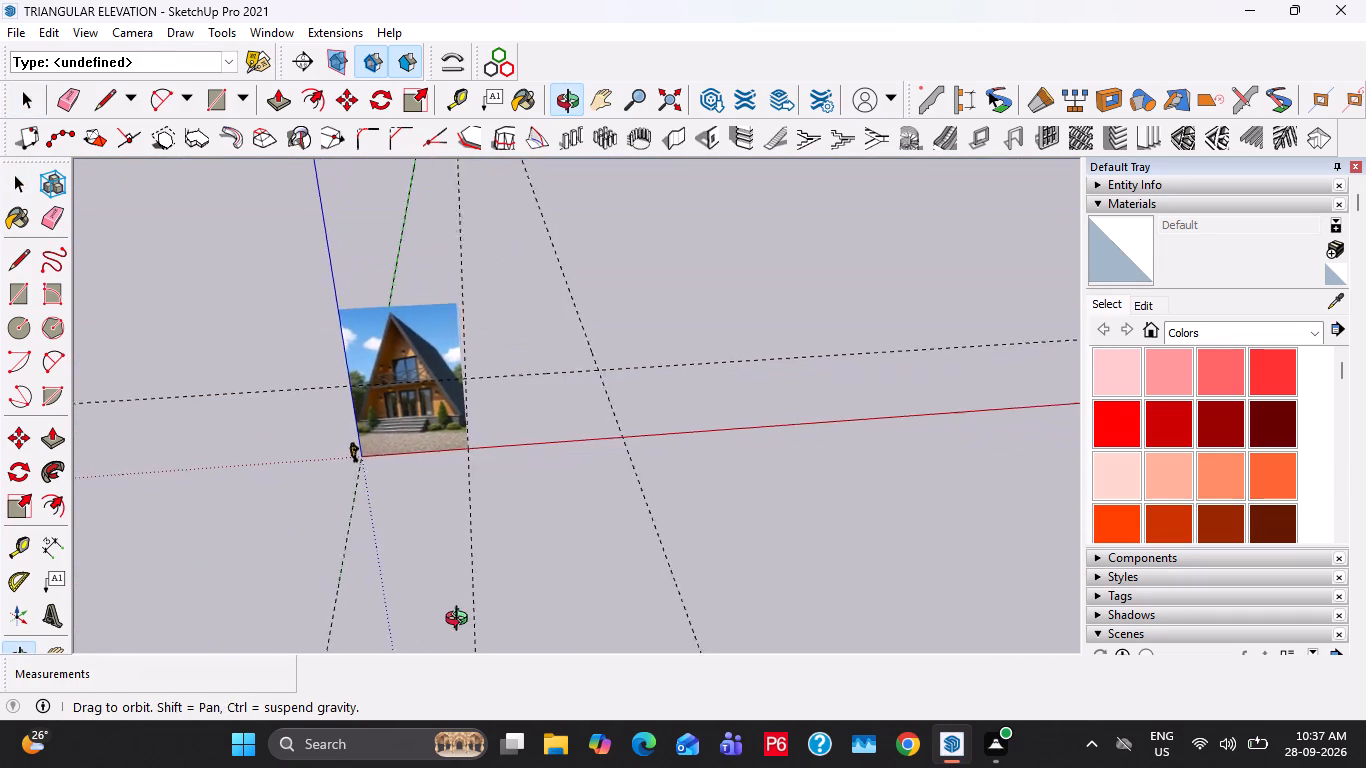
Delete the horizontal guide that runs parallel to the red axis above the ground, across the house image.
middle_click_drag(461, 621, 463, 623)
scroll(411, 407, "up", 3)
scroll(578, 369, "up", 3)
left_click(547, 365)
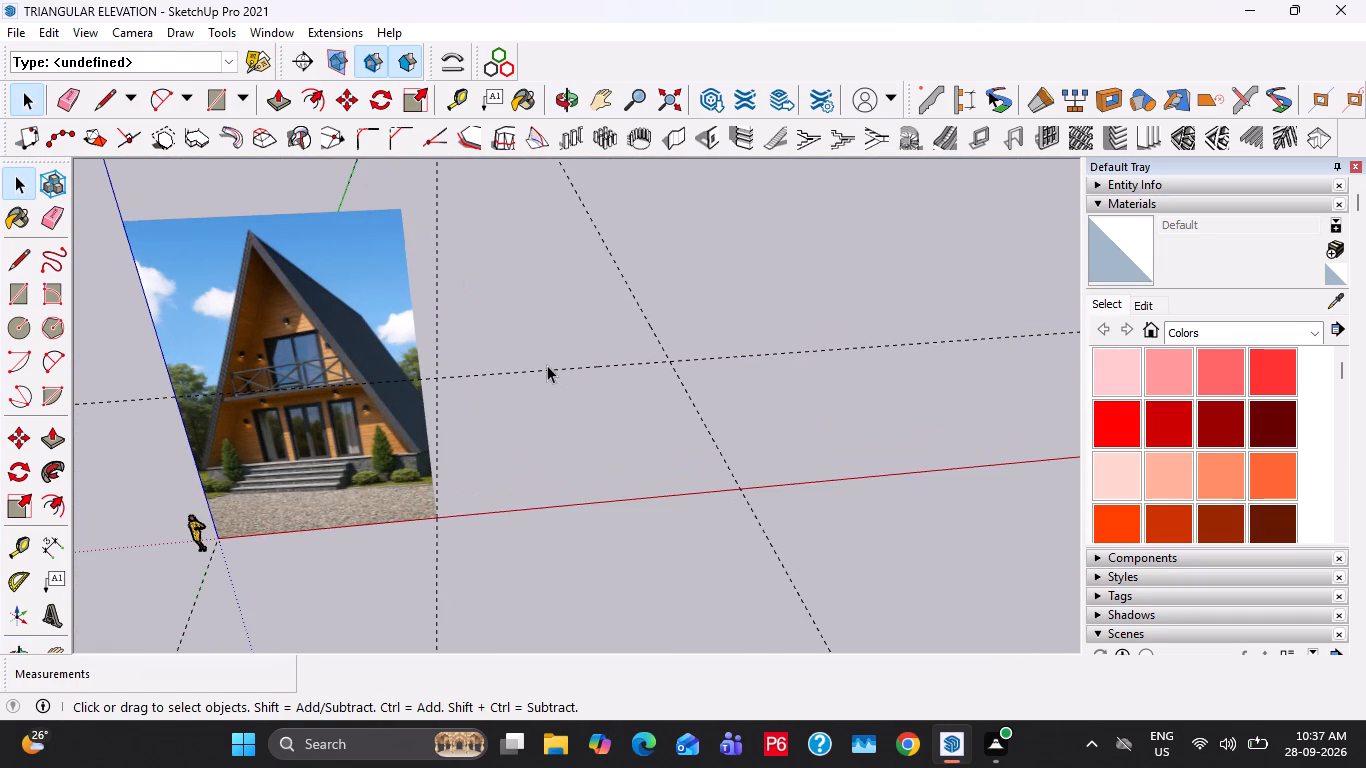
key("Delete")
left_click(567, 368)
key("Delete")
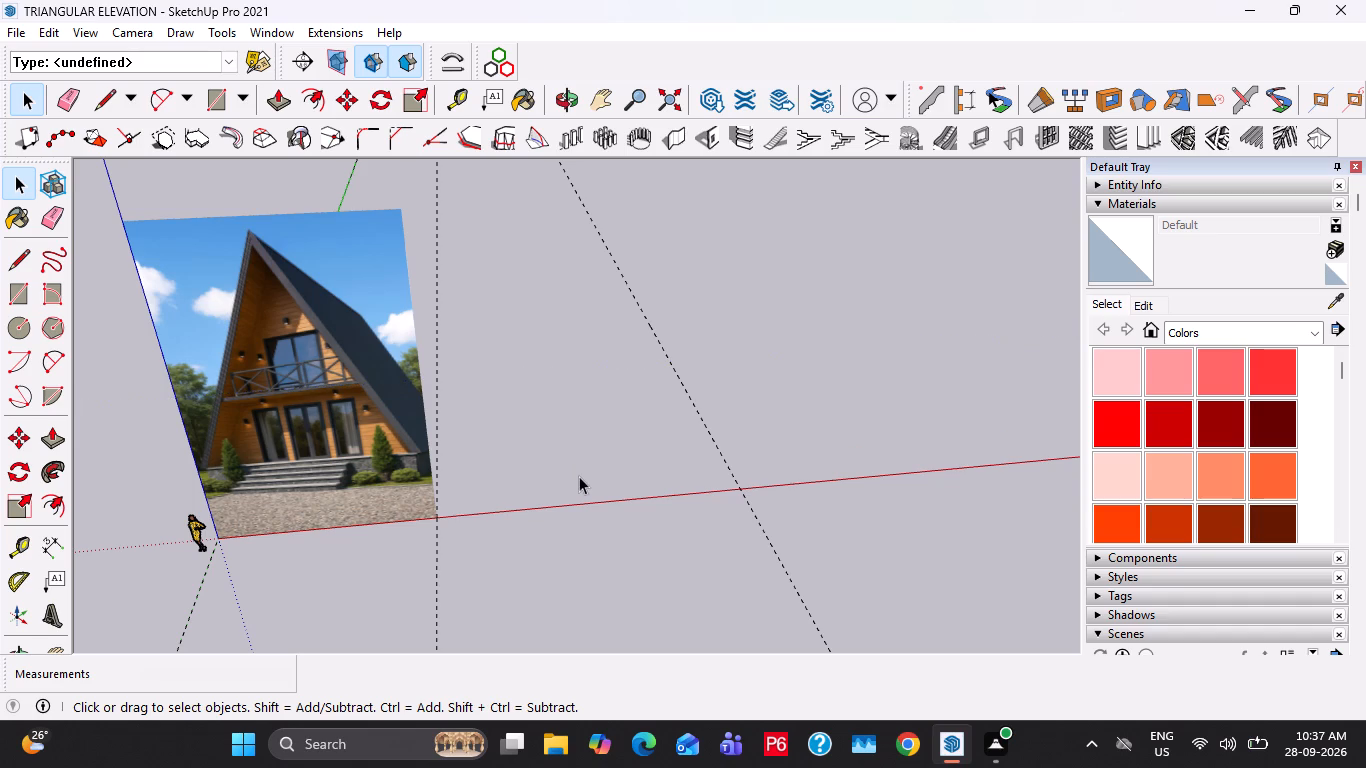
Place a horizontal guide 30' above the red axis and parallel to it.
key("t")
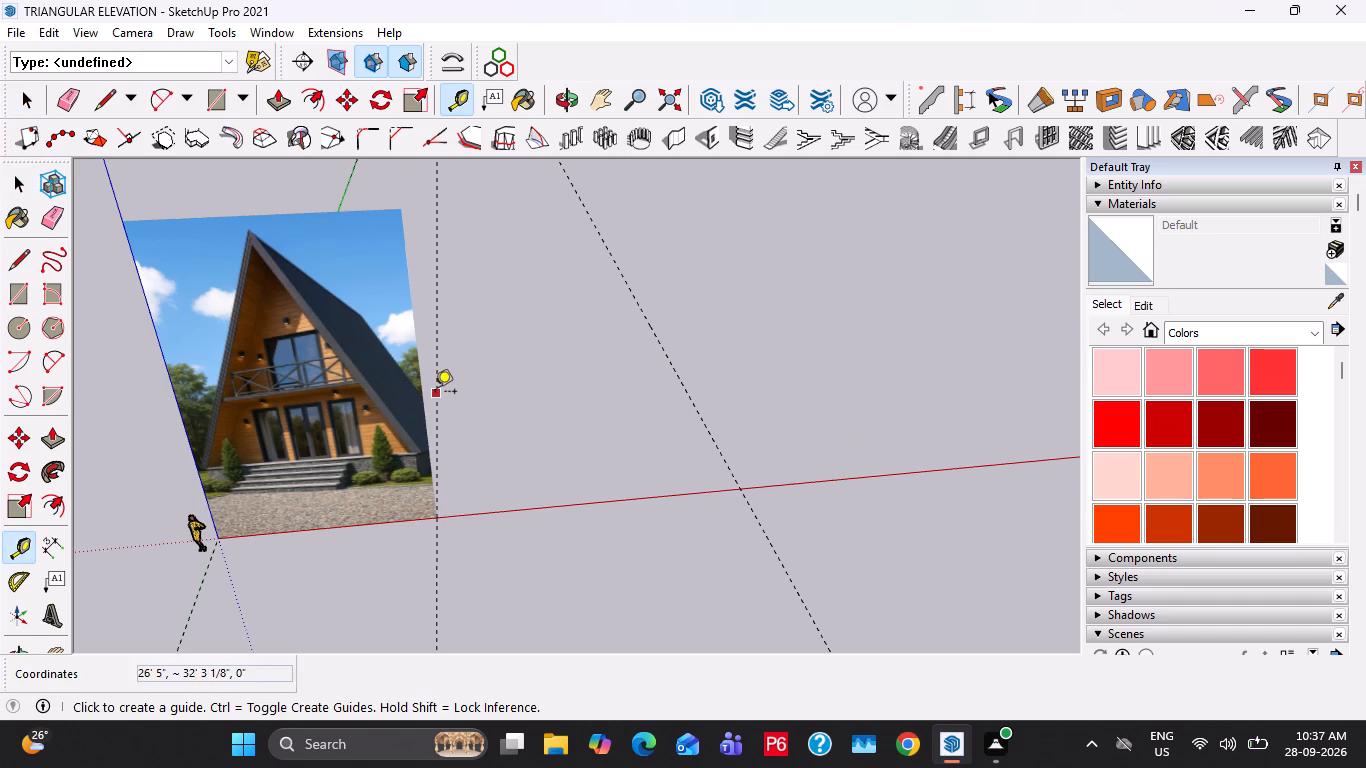
left_click(435, 393)
key("space")
key("t")
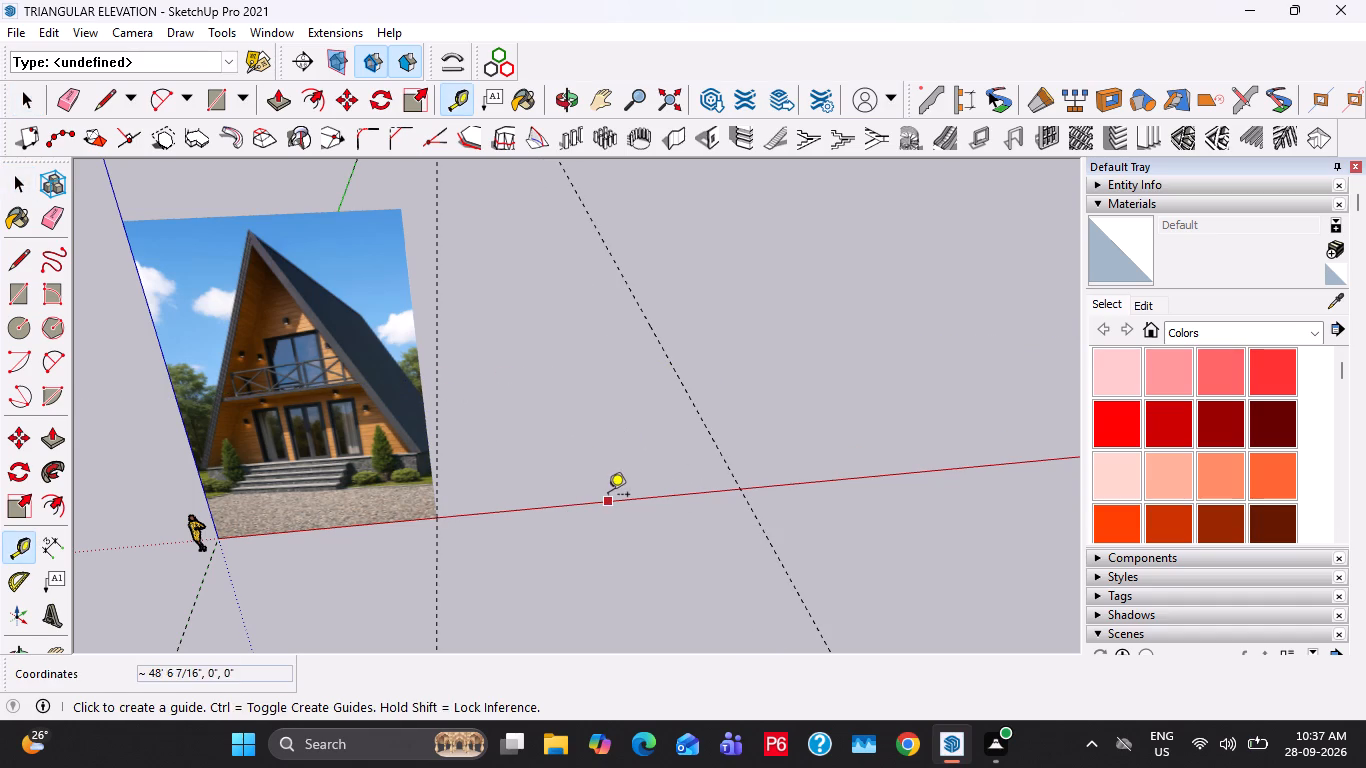
left_click_drag(607, 496, 589, 472)
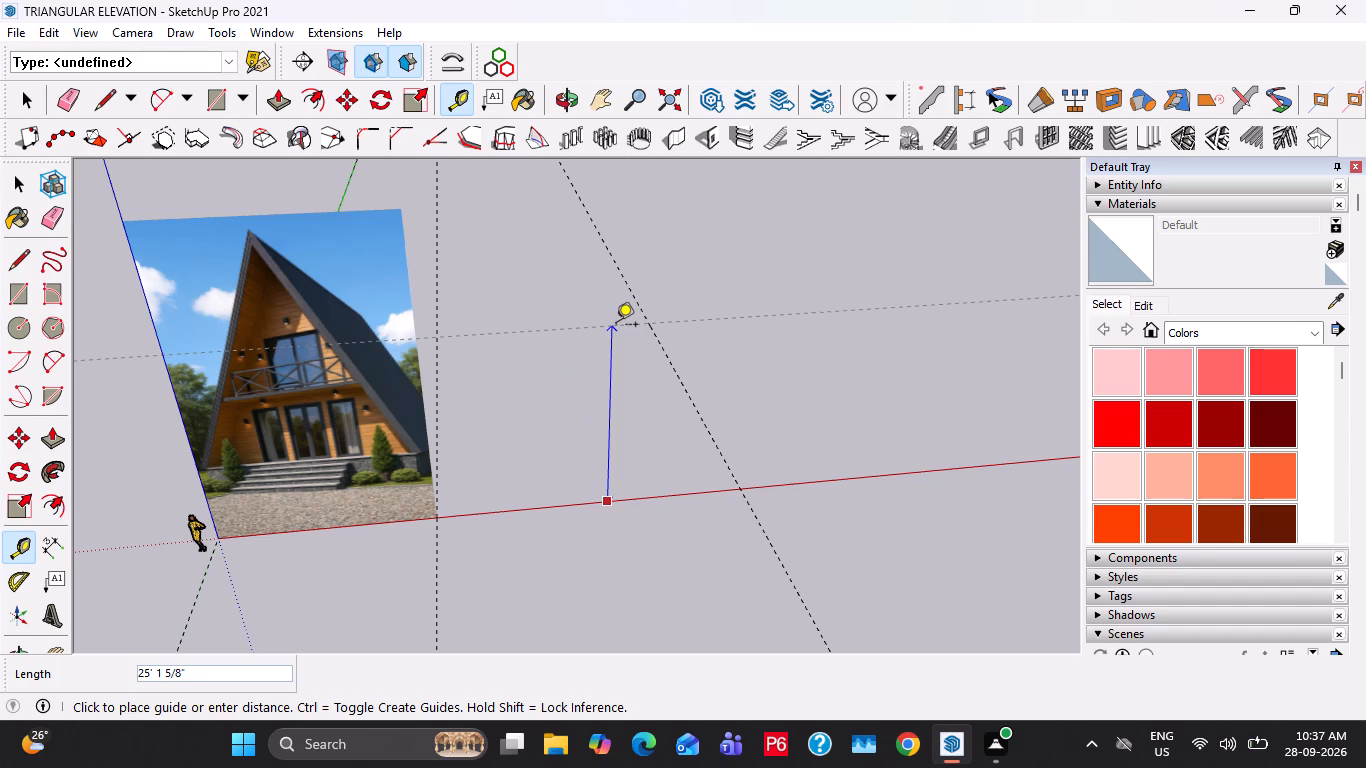
key("3")
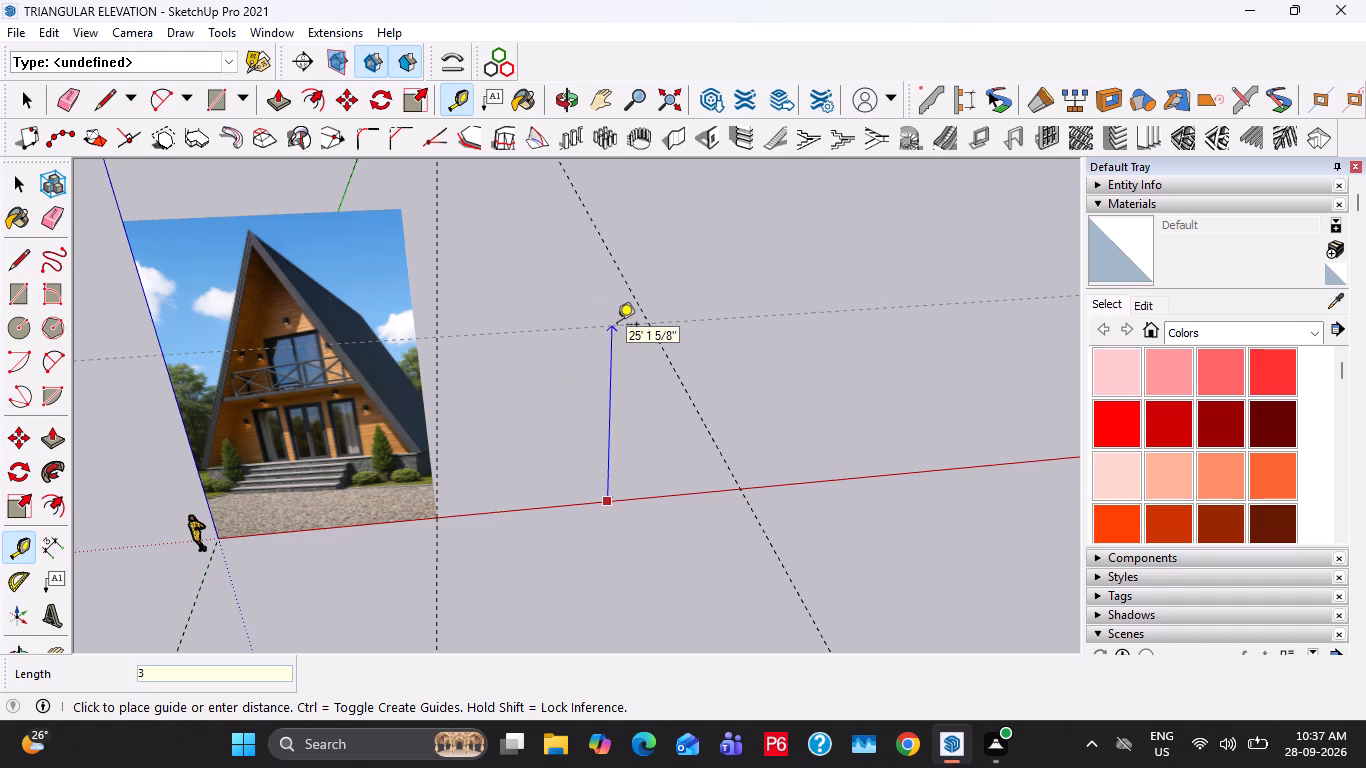
type("0'")
key("Return")
key("space")
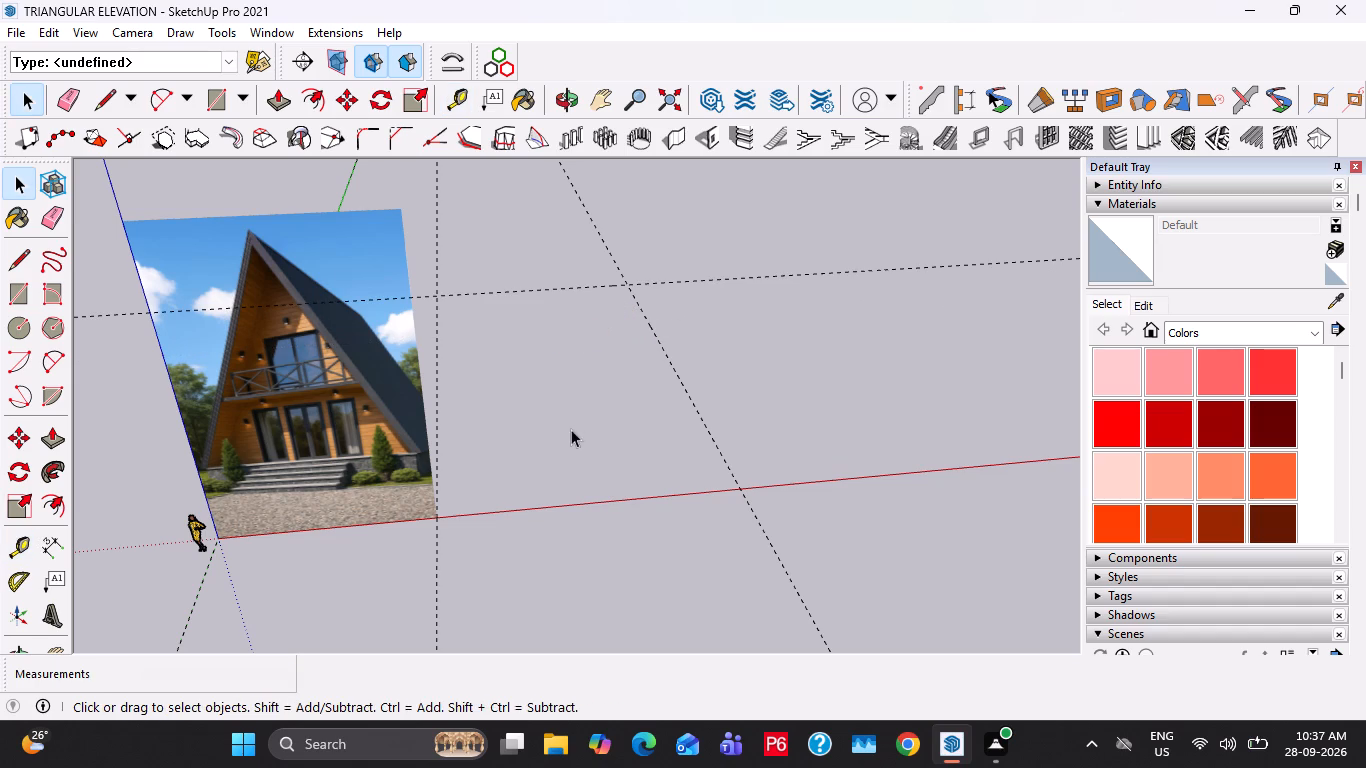
Draw a 40' base line along the red axis between the guide at the image's edge and the farther parallel guide.
key("l")
left_click_drag(441, 519, 471, 521)
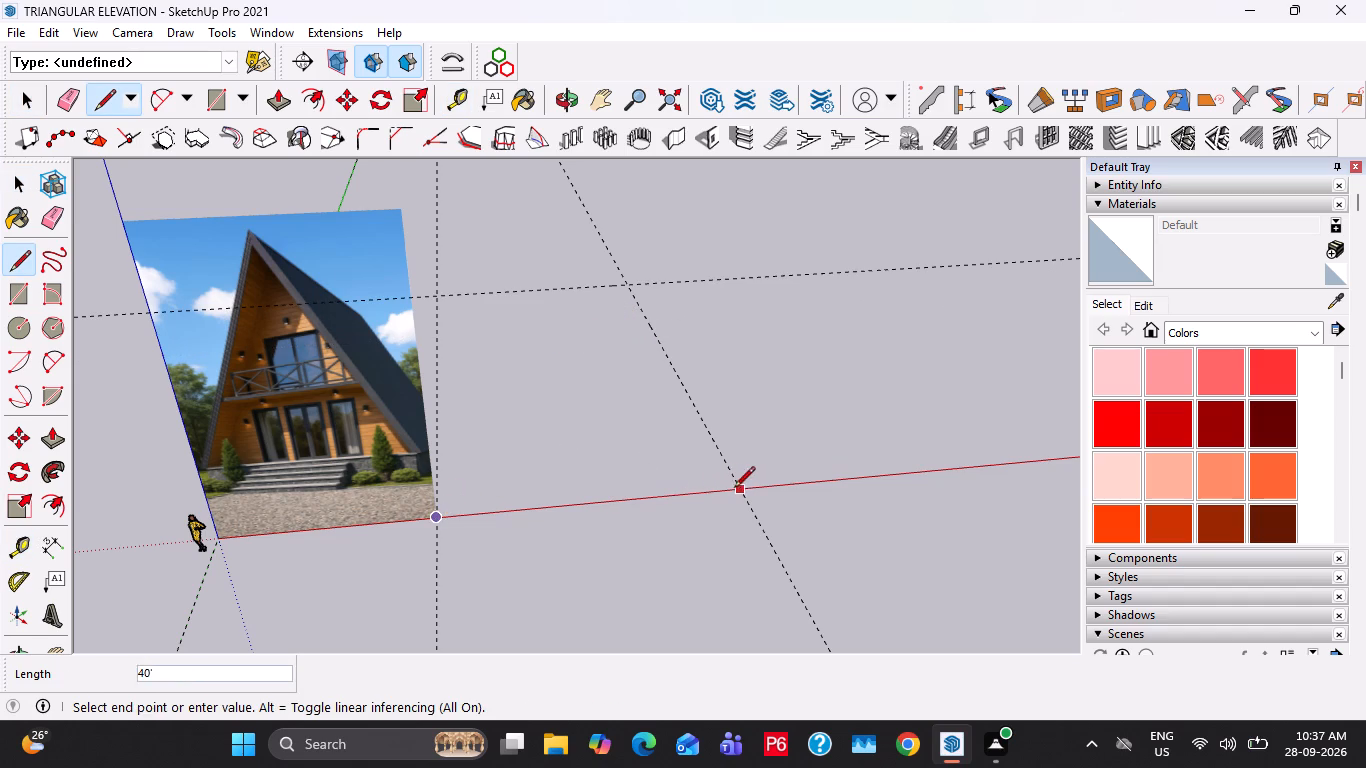
left_click(740, 489)
key("space")
key("space")
Create a vertical guide parallel to the blue axis through the midpoint of the base line.
key("t")
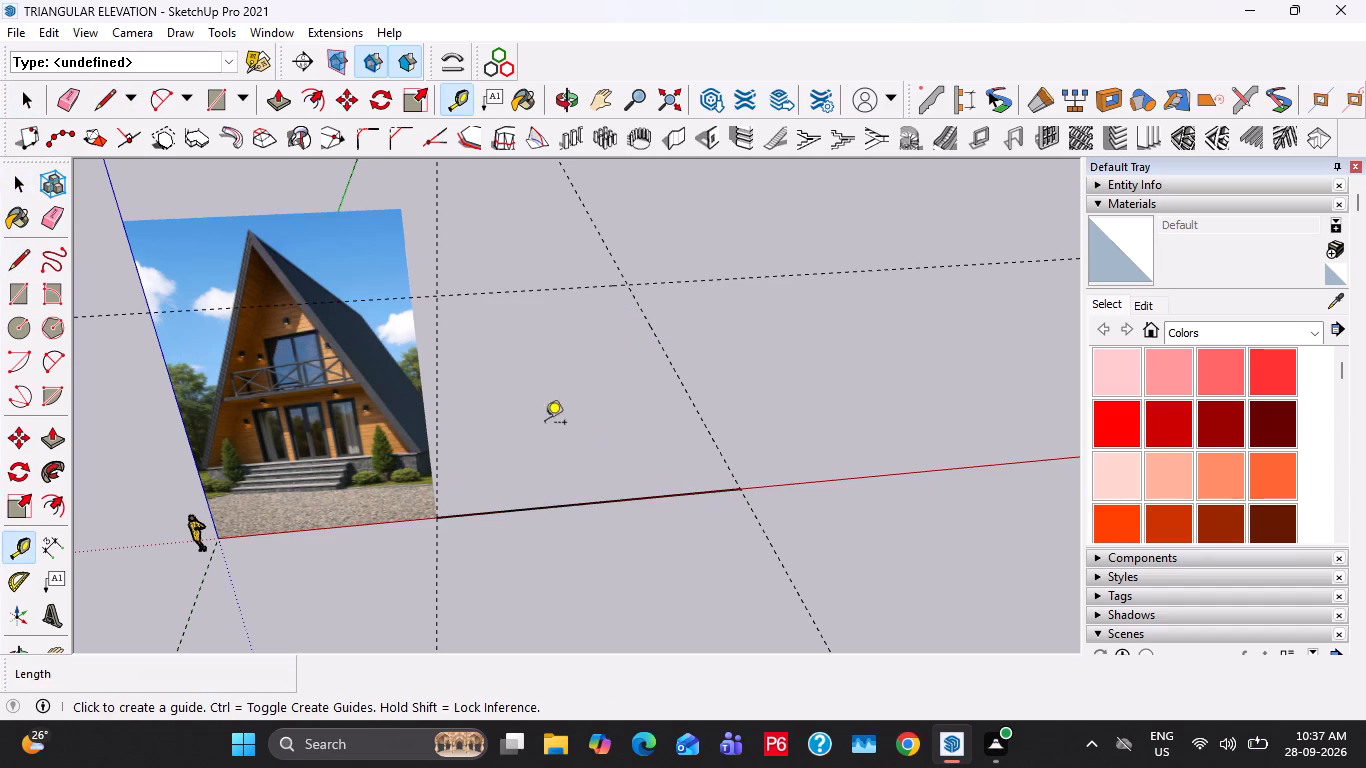
left_click(110, 199)
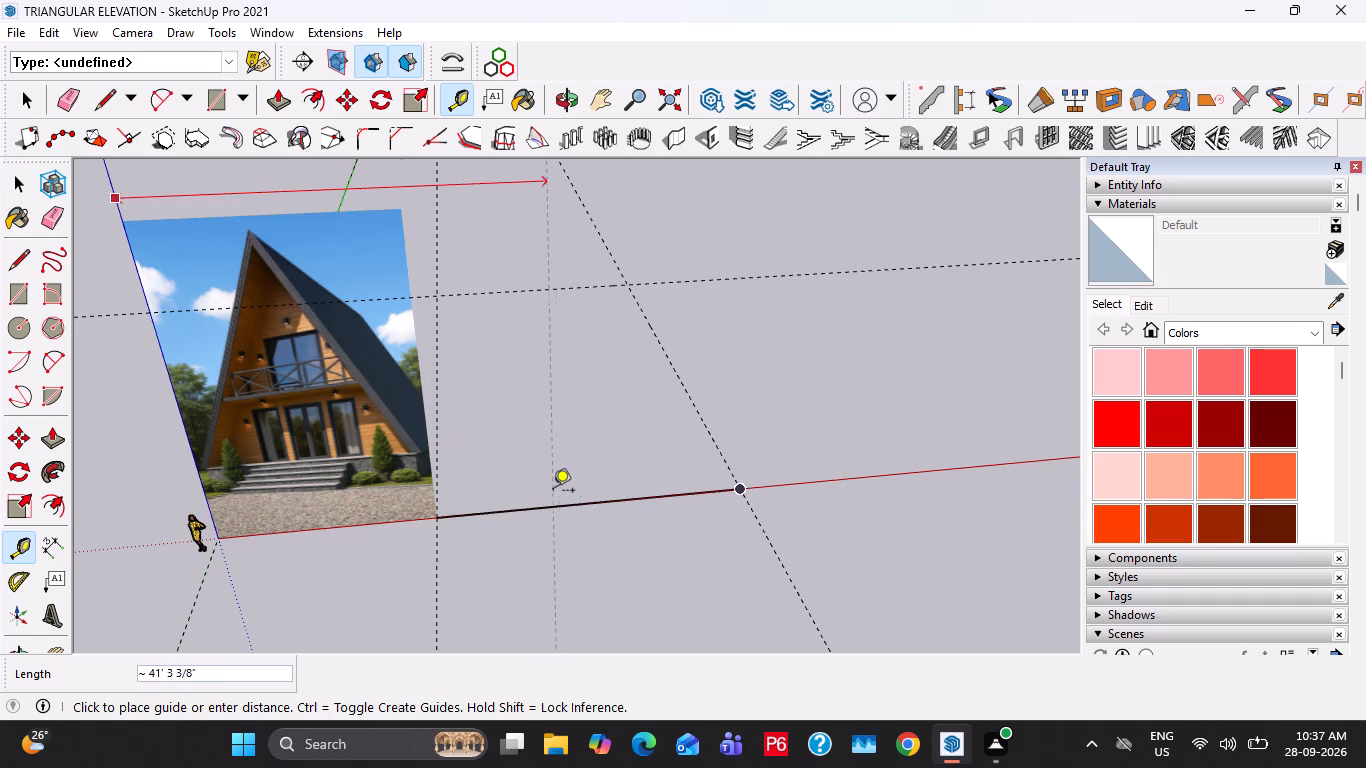
left_click(591, 504)
key("space")
Draw two sloping lines from the intersection of the vertical and upper horizontal guides to the base line's ends, closing the triangle.
key("l")
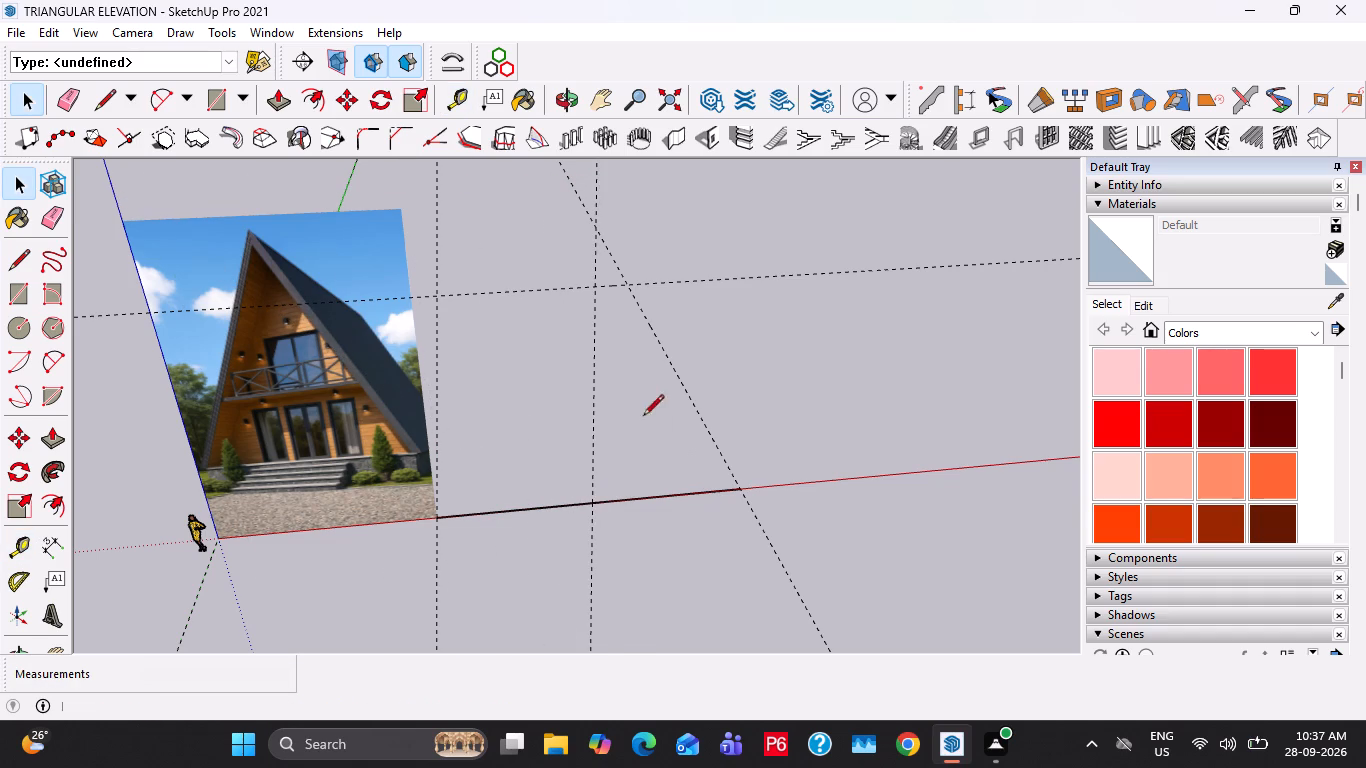
left_click(594, 282)
left_click(439, 515)
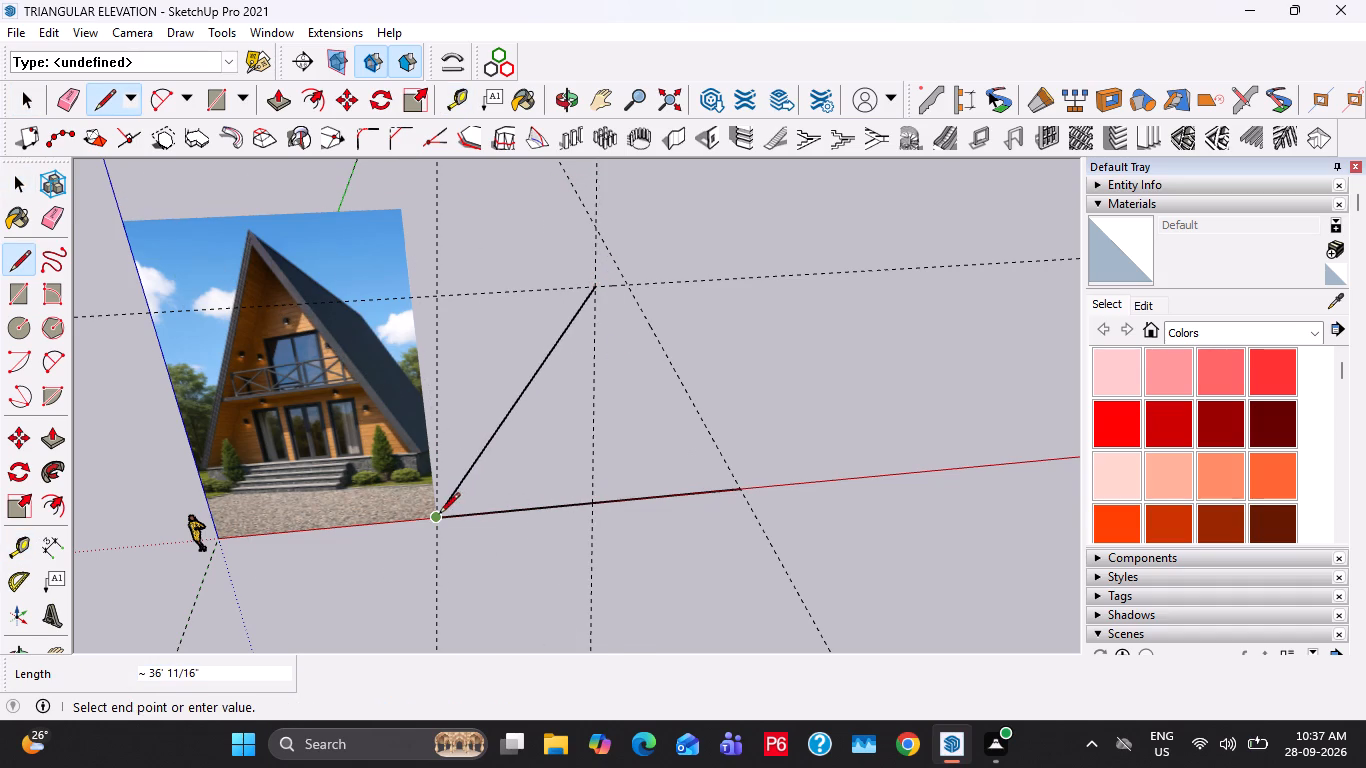
key("space")
key("l")
left_click(604, 285)
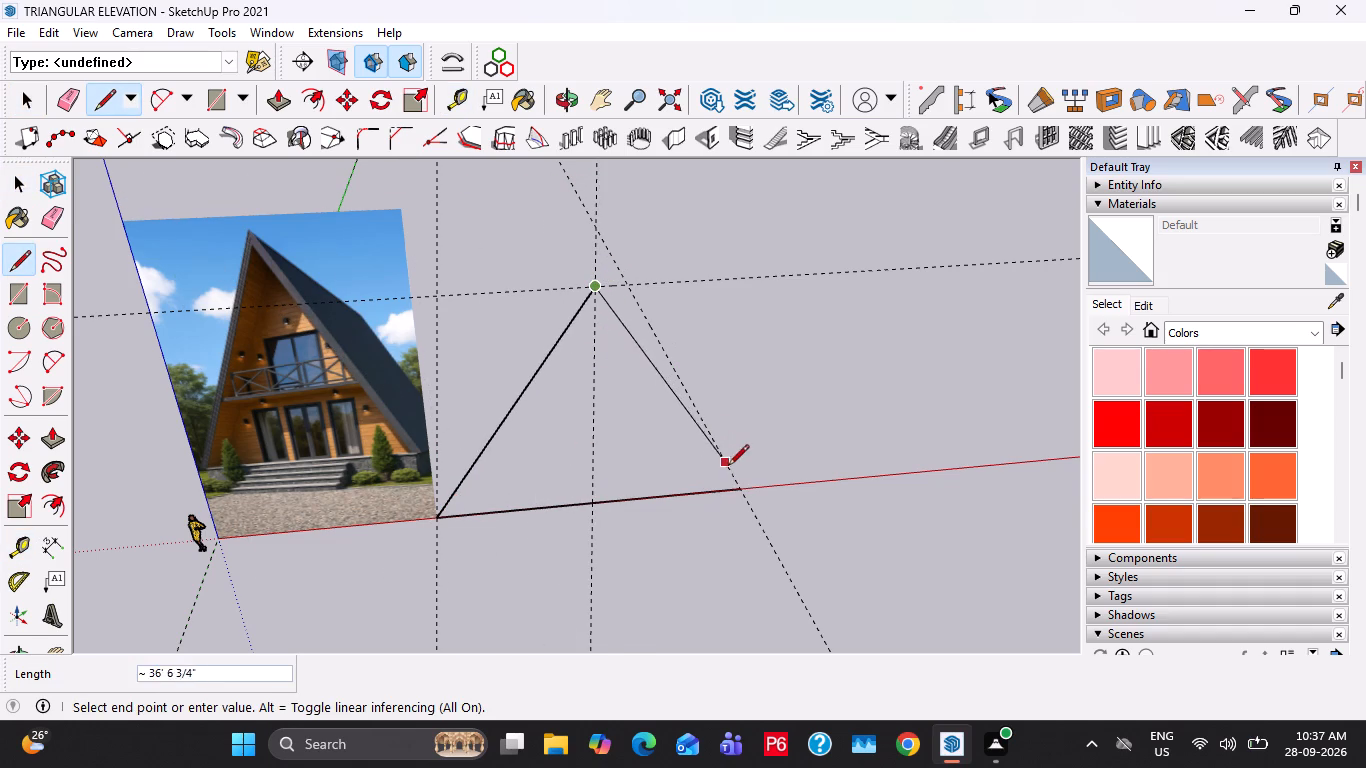
left_click(737, 488)
key("space")
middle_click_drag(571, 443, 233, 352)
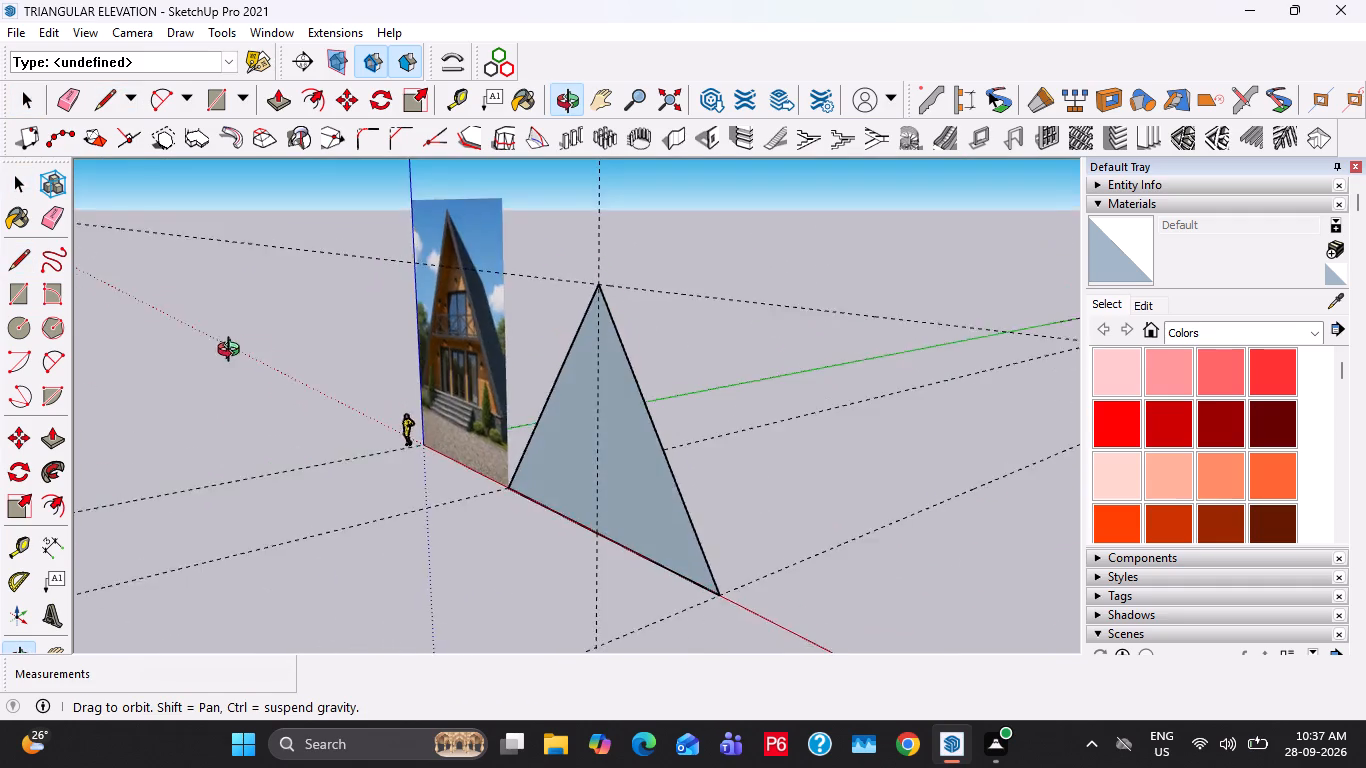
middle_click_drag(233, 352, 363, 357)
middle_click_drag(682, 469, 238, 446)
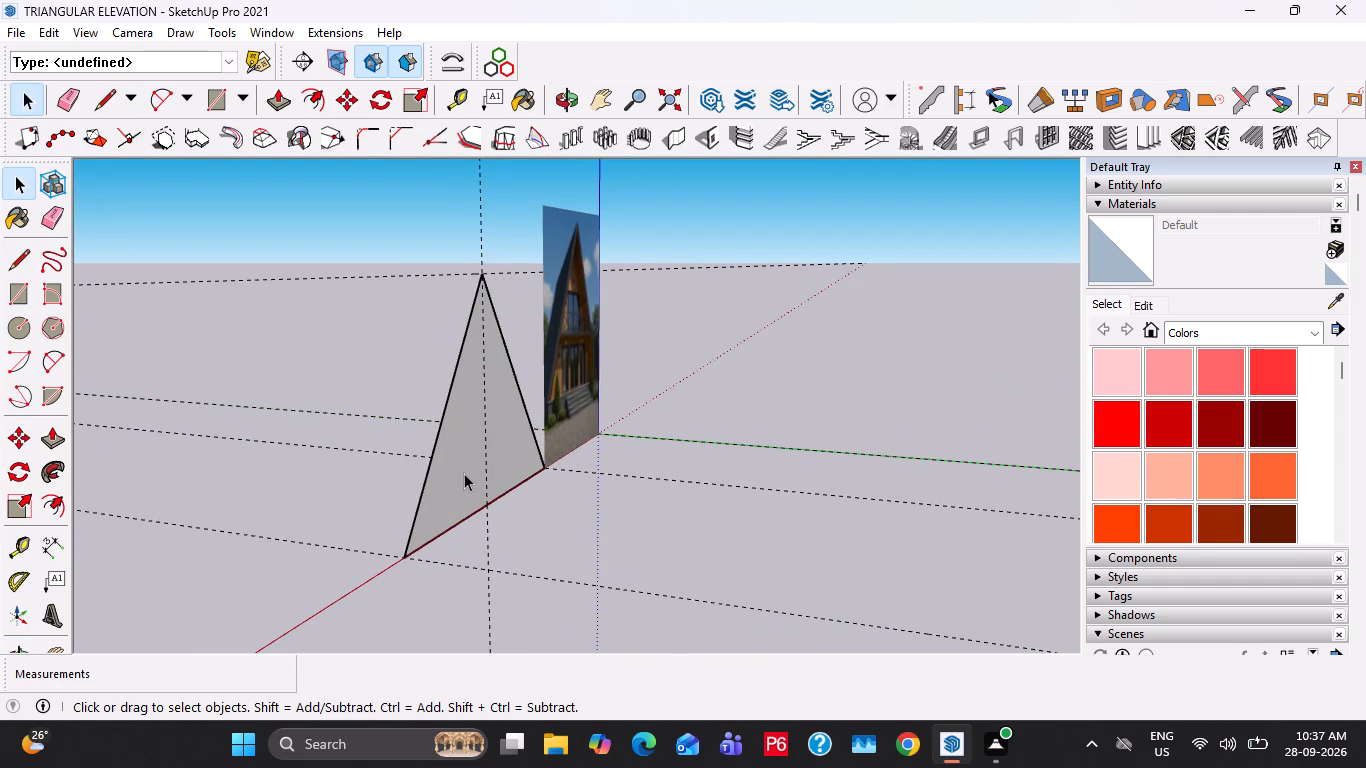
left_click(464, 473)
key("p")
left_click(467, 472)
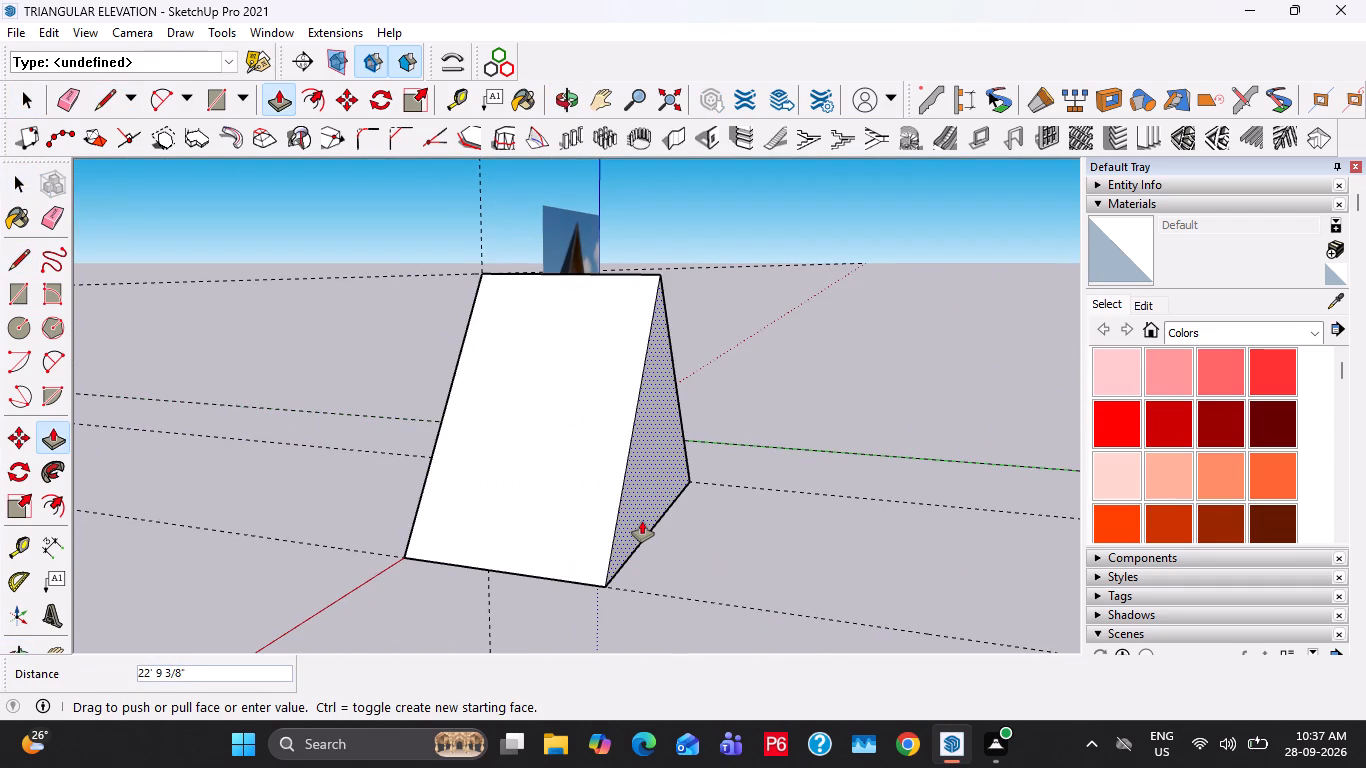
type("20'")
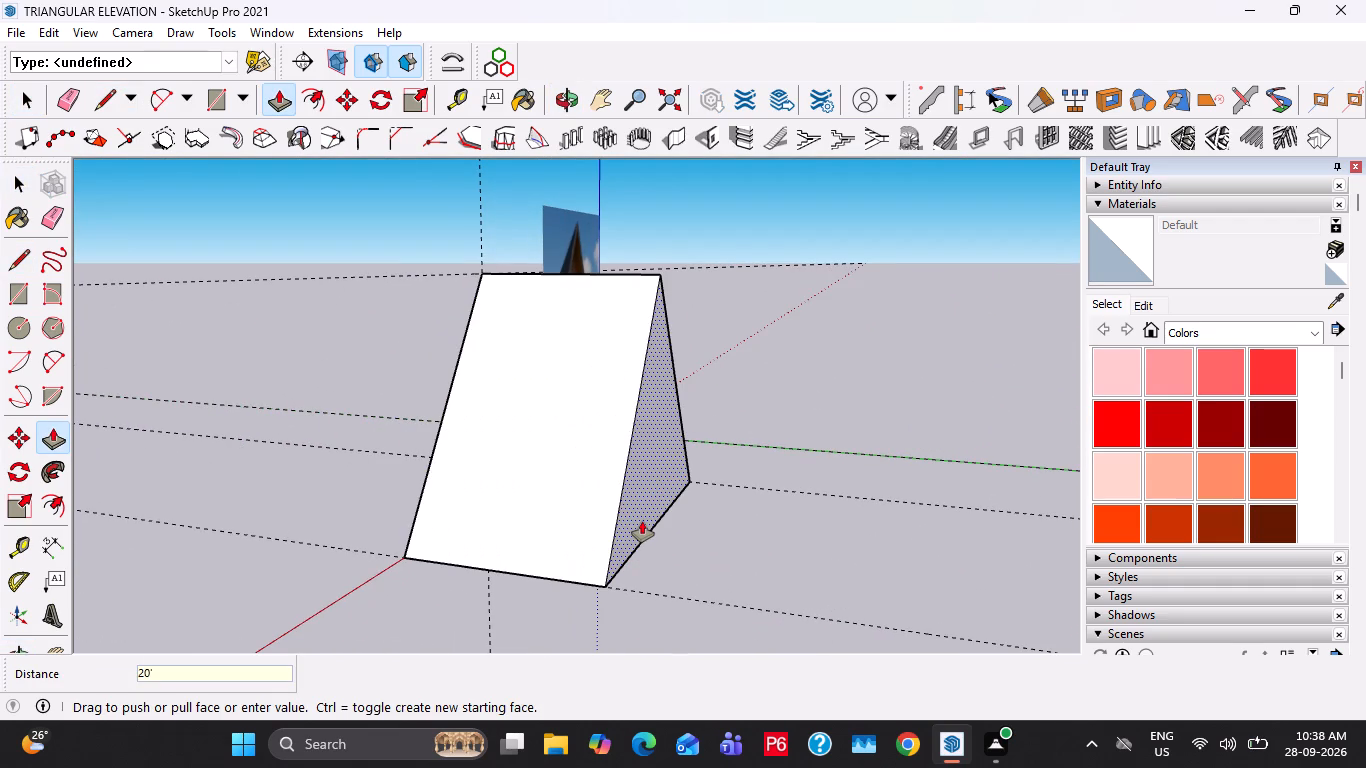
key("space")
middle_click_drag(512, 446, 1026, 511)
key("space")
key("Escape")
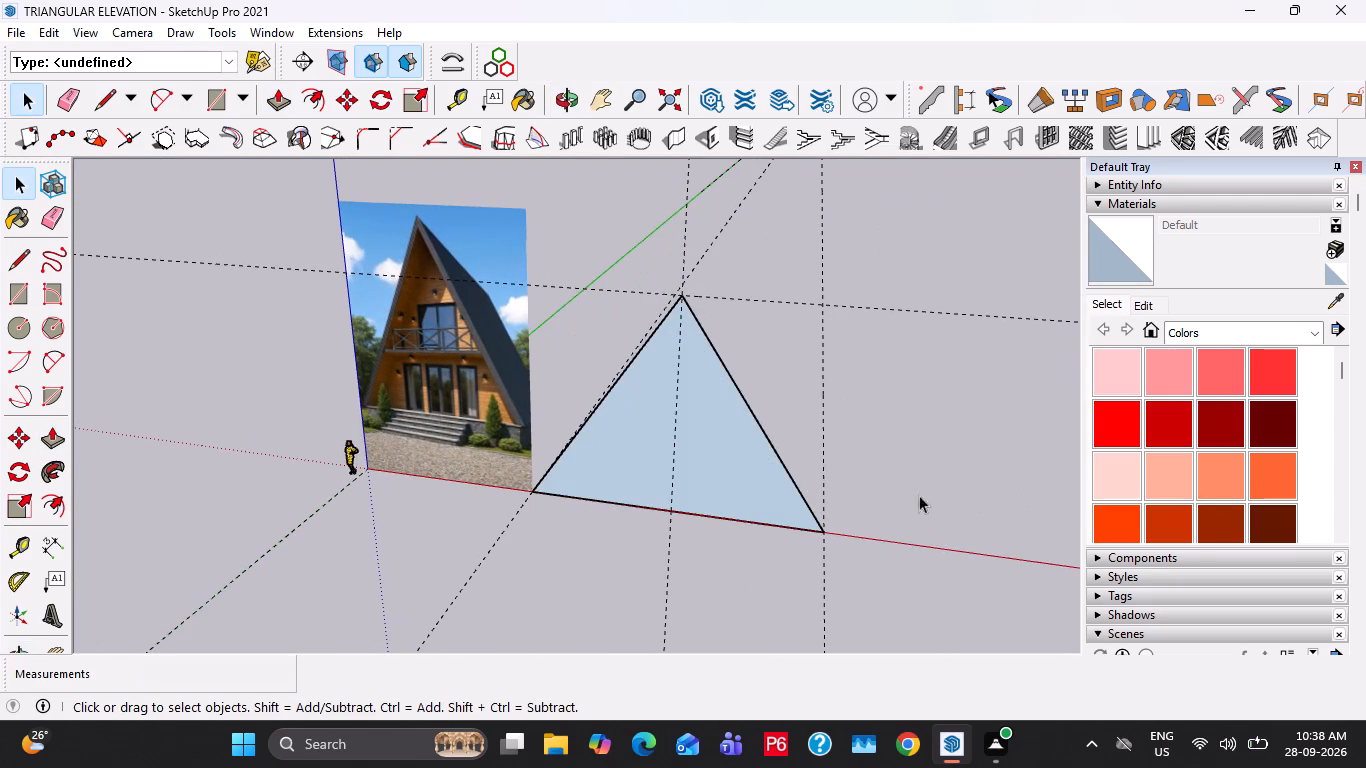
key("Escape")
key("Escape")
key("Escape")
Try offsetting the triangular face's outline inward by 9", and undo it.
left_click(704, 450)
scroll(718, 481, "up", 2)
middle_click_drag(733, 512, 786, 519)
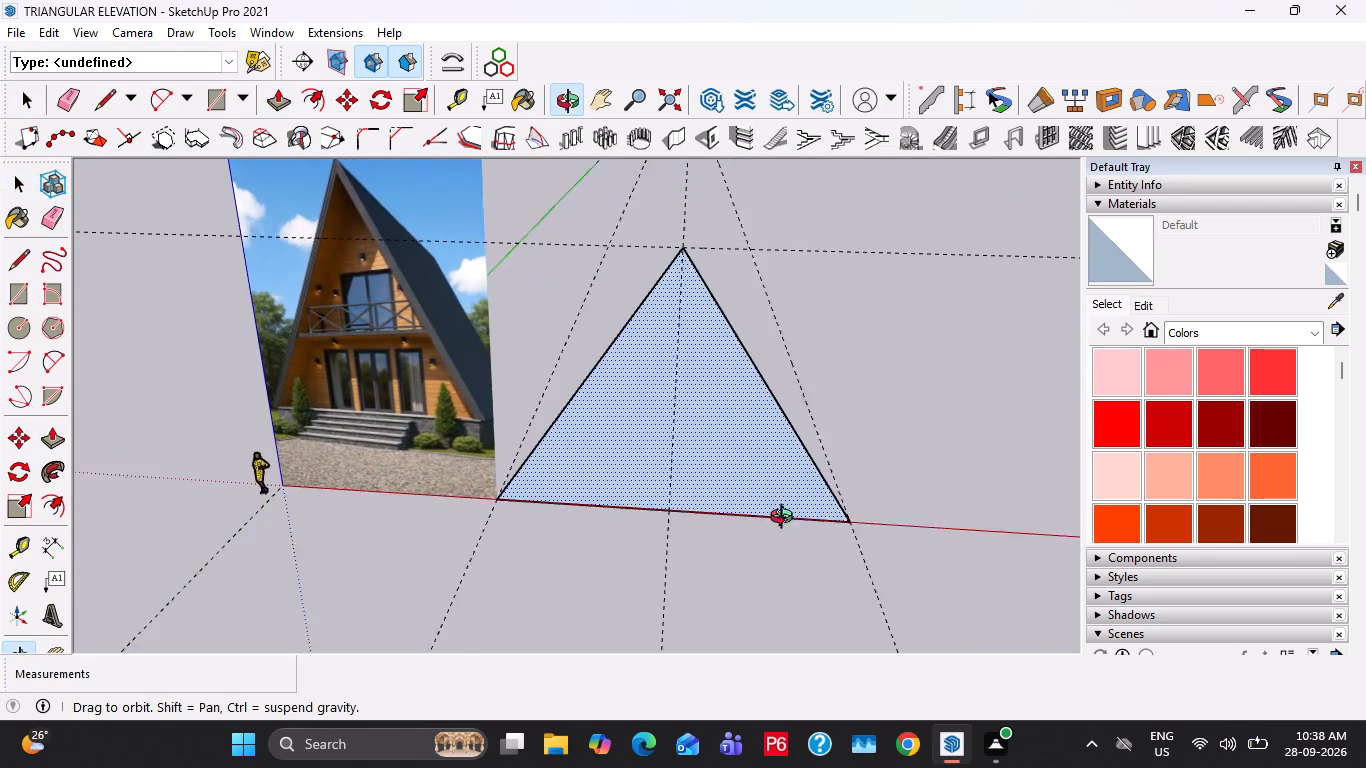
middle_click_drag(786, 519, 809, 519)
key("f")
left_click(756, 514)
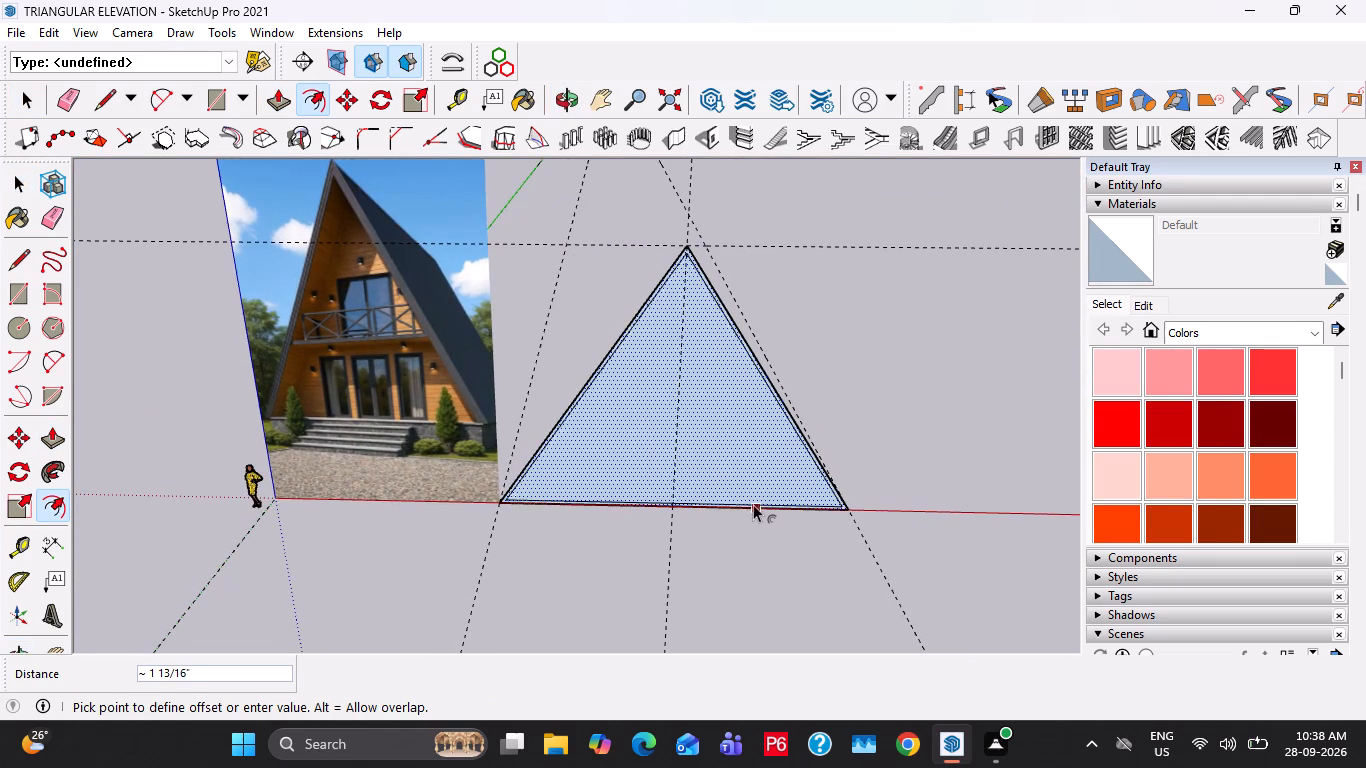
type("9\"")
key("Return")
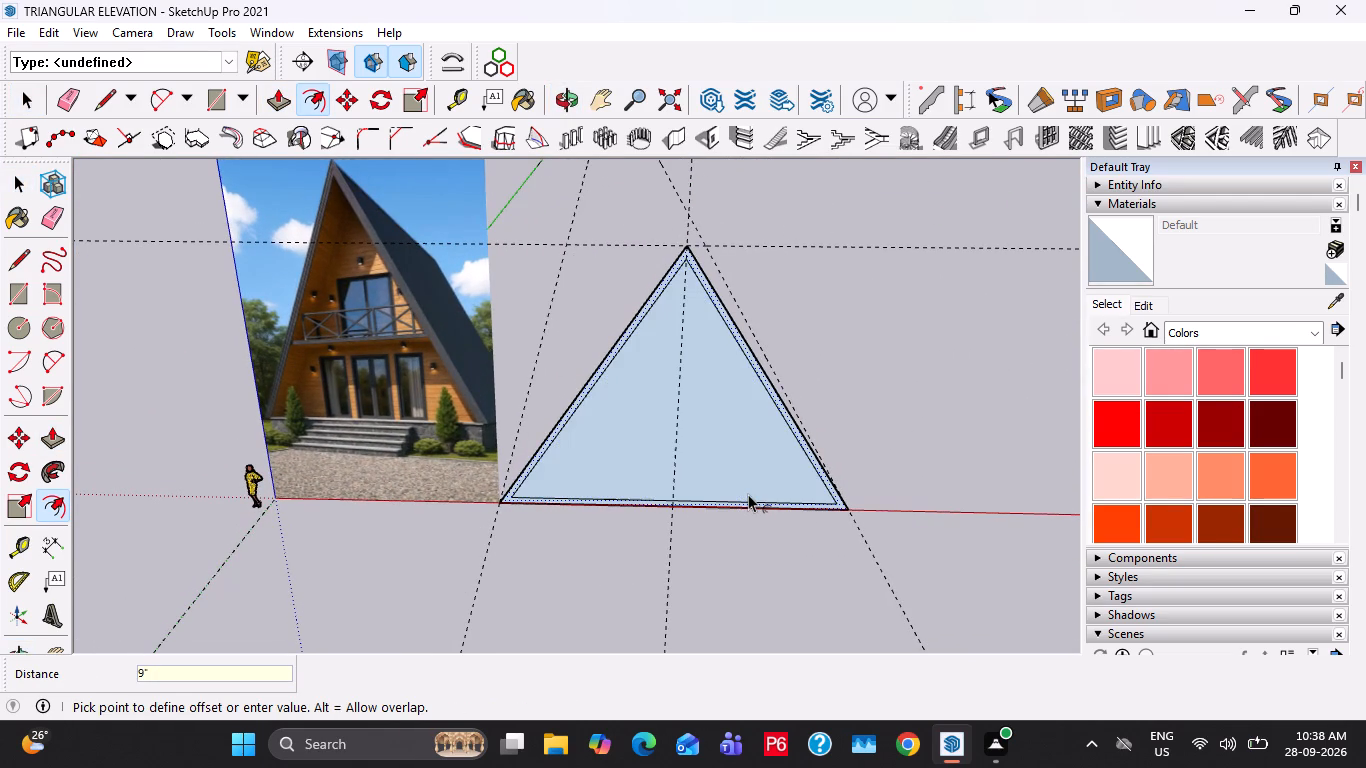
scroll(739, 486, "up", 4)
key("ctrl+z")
Offset the triangular face's outline inward by 1'.
left_click(777, 503)
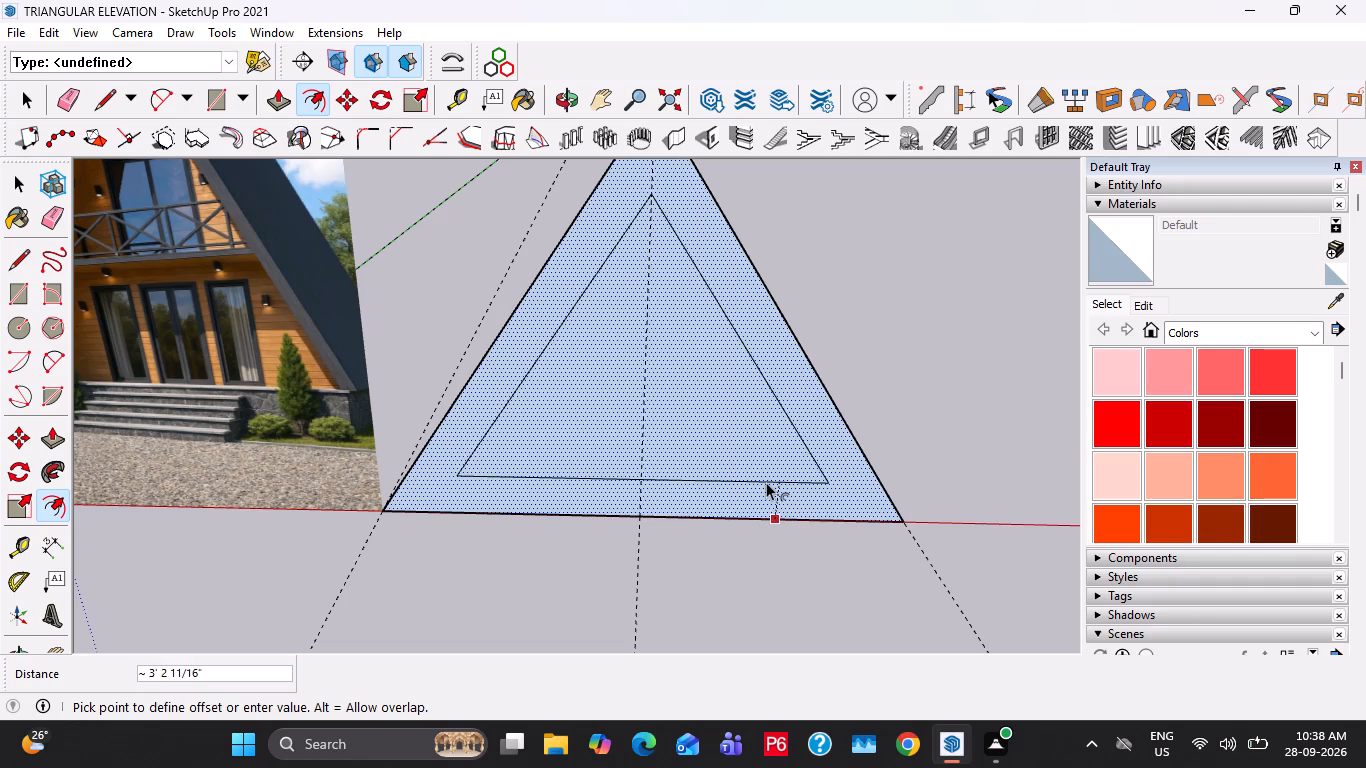
key("1")
key("apostrophe")
key("Return")
key("space")
Create guides along both inner sloping edges of the offset triangle so they extend past the base line.
scroll(828, 500, "up", 5)
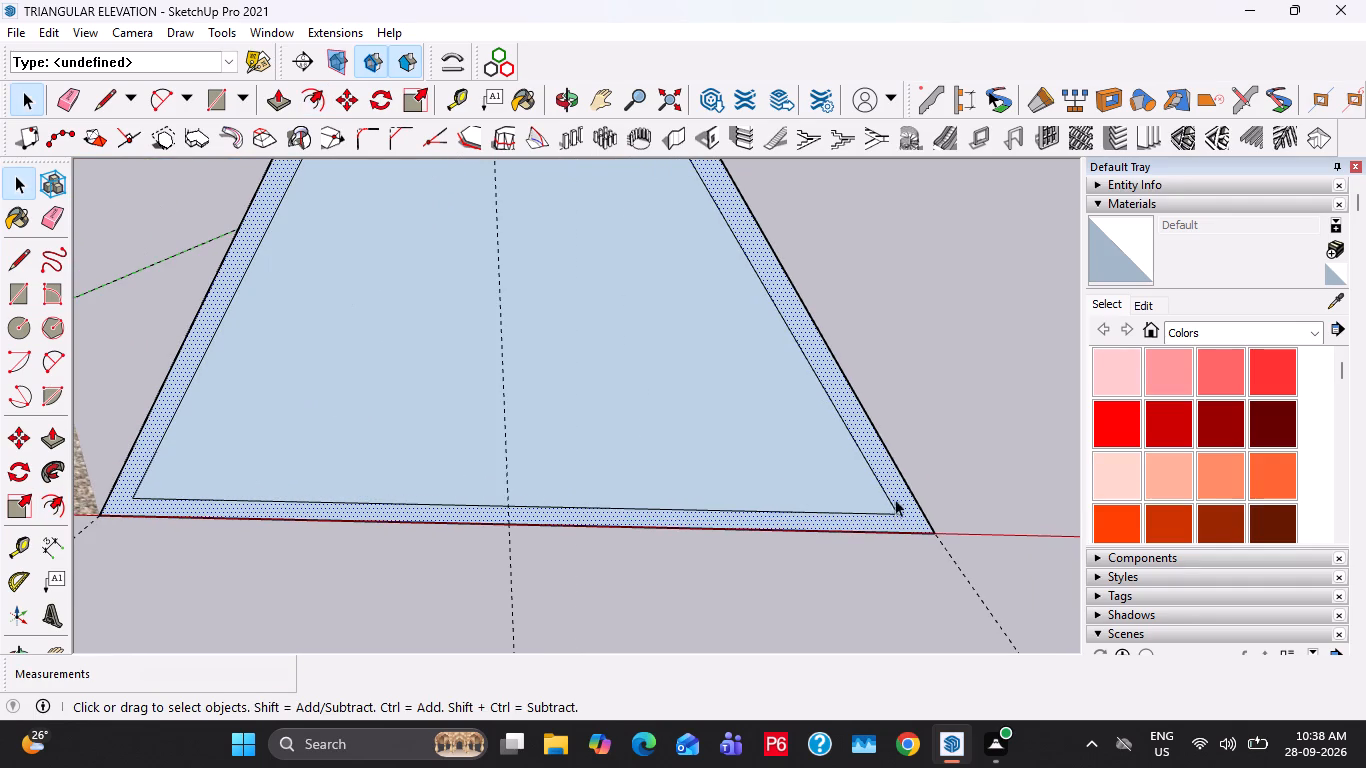
key("r")
key("space")
key("t")
double_click(878, 477)
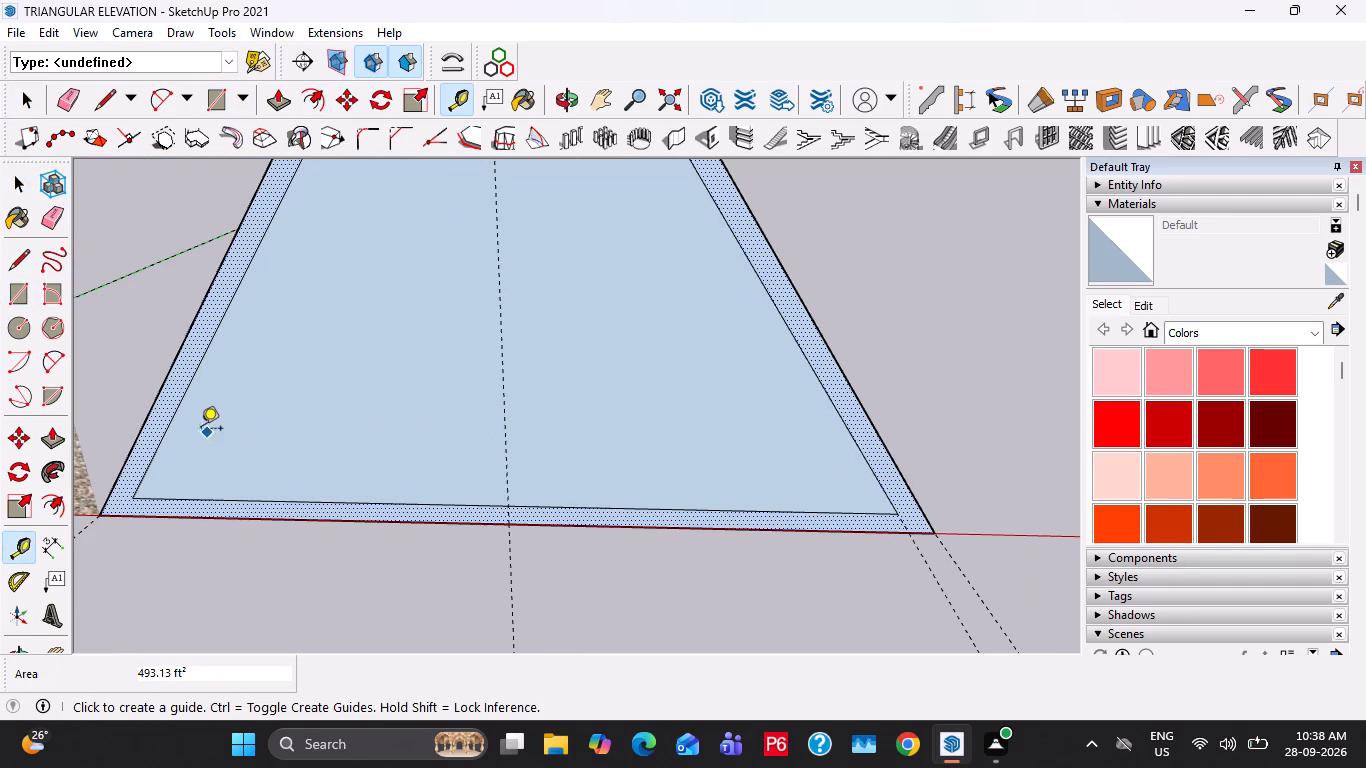
double_click(176, 429)
key("space")
Draw short lines along the guides from both lower corners of the inner triangle down to the base line.
scroll(700, 500, "up", 3)
key("l")
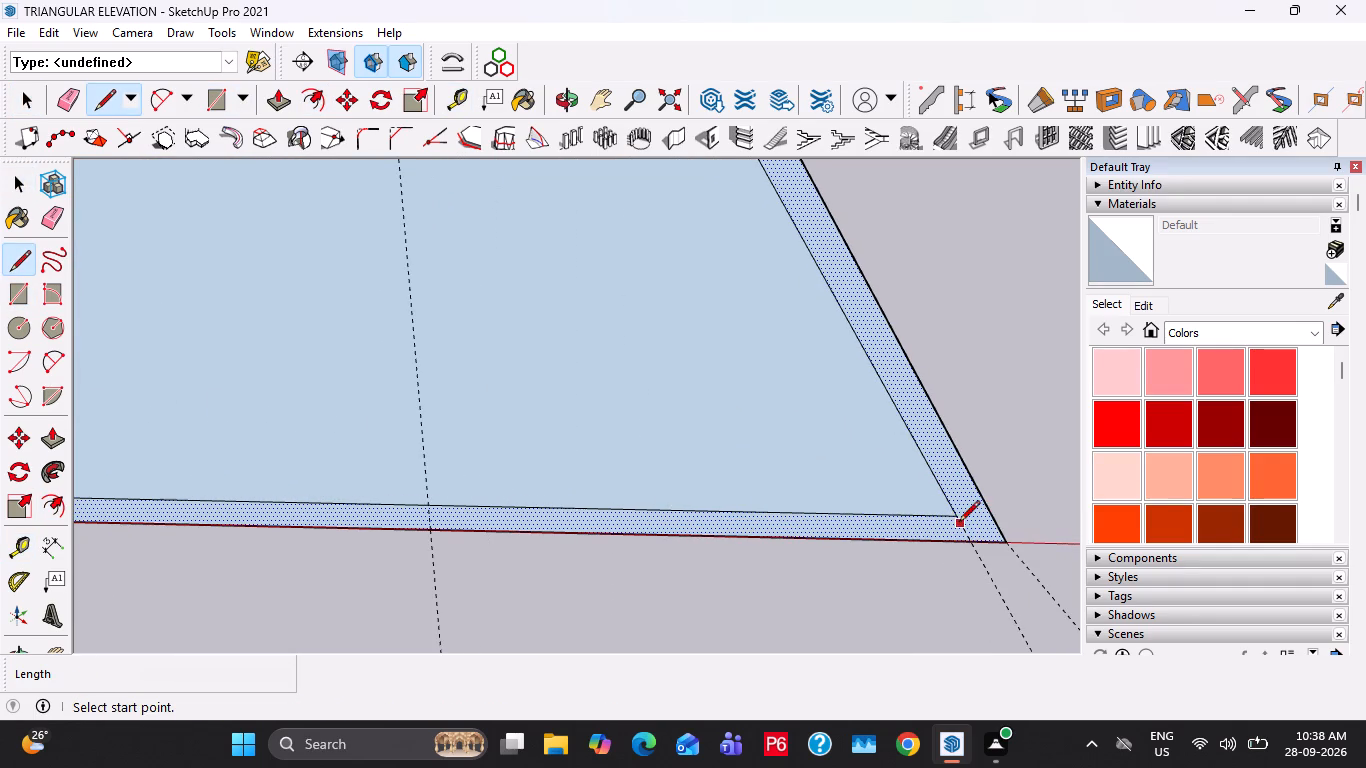
left_click_drag(960, 515, 960, 524)
left_click(965, 546)
key("space")
scroll(982, 500, "down", 6)
key("l")
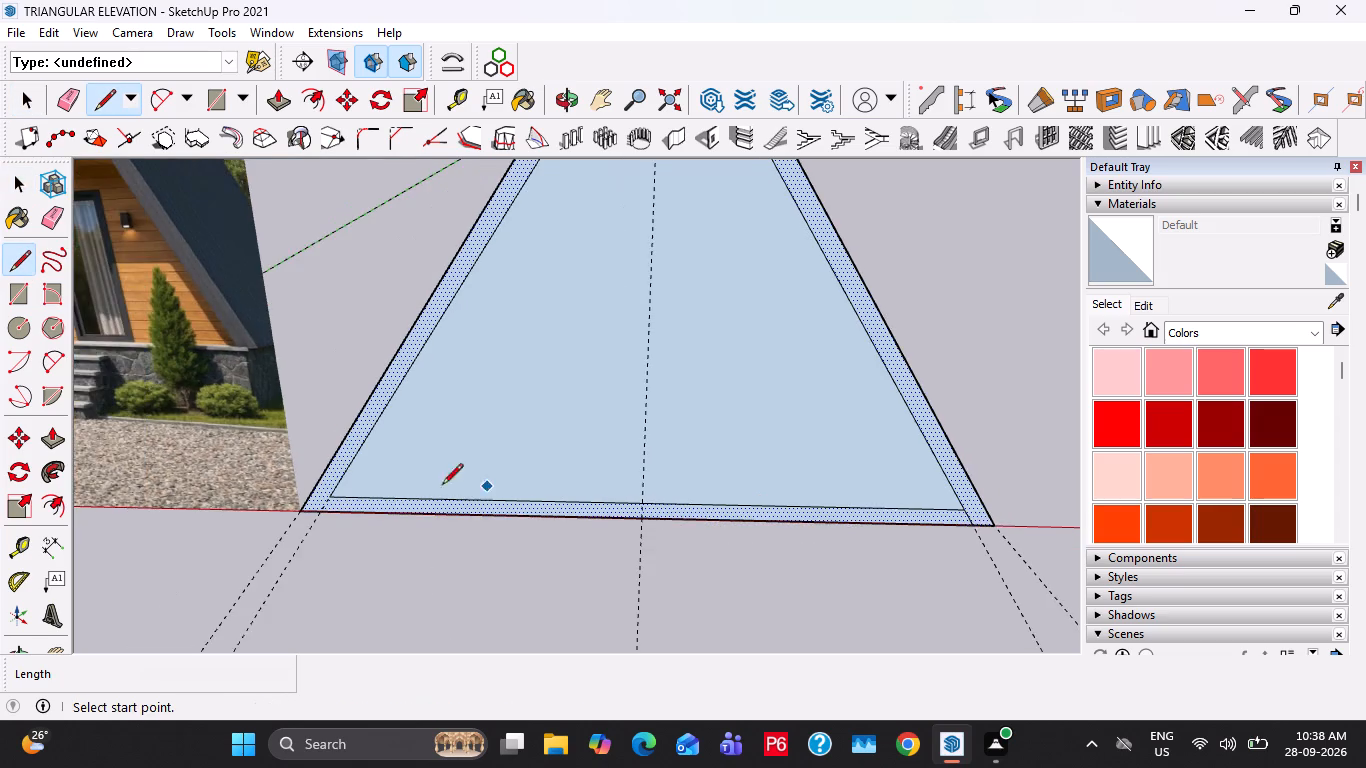
scroll(289, 488, "up", 4)
left_click(355, 492)
left_click(337, 523)
key("space")
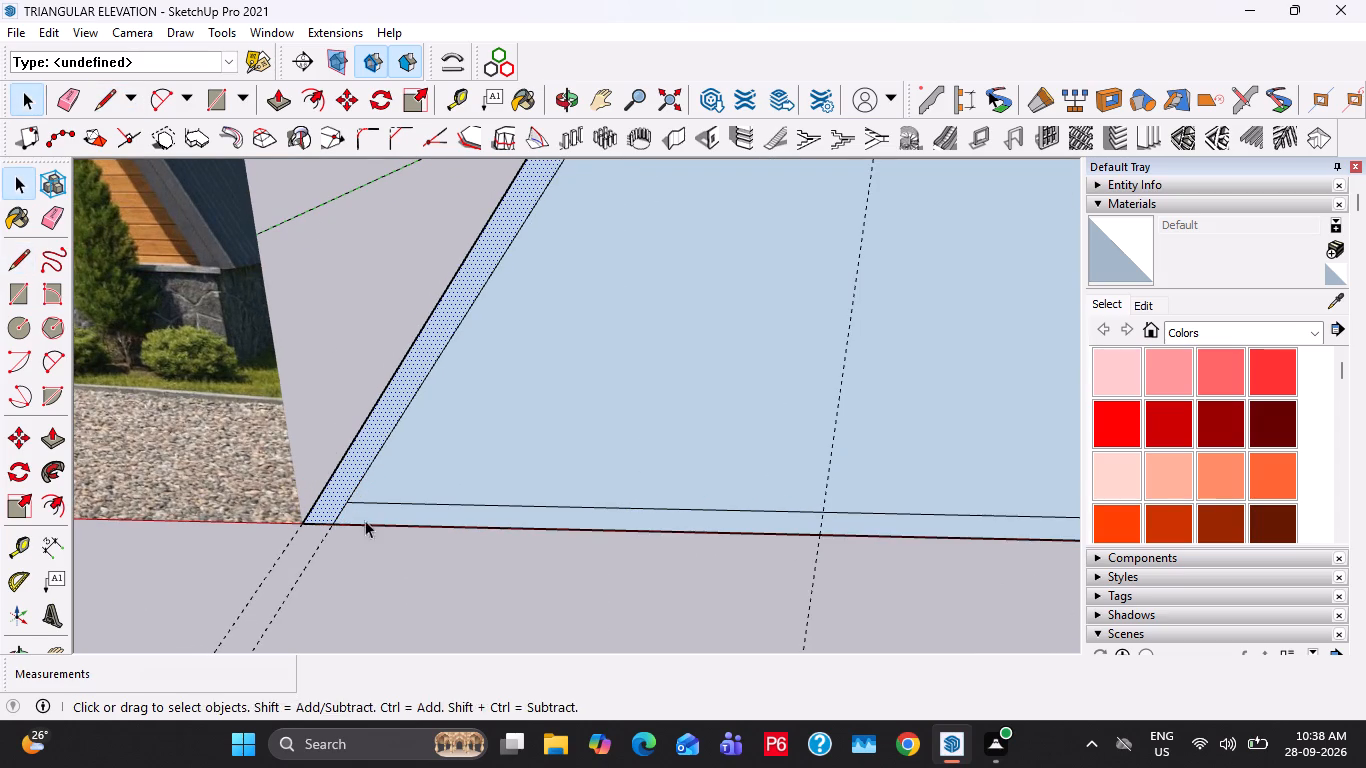
Erase the base line between the two legs and the inner triangle's bottom edge, leaving only the inverted-V band.
key("e")
left_click(400, 523)
scroll(387, 529, "down", 5)
left_click(491, 512)
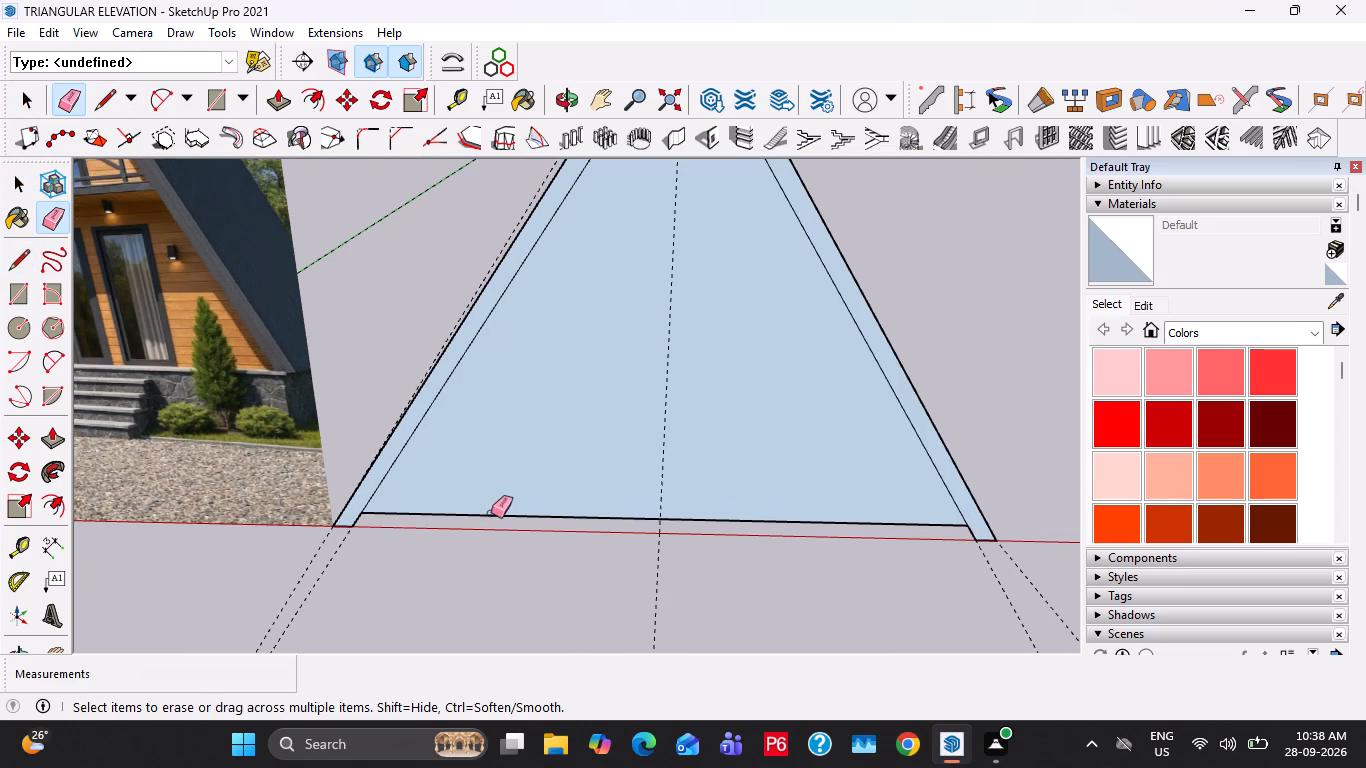
scroll(502, 482, "down", 5)
key("space")
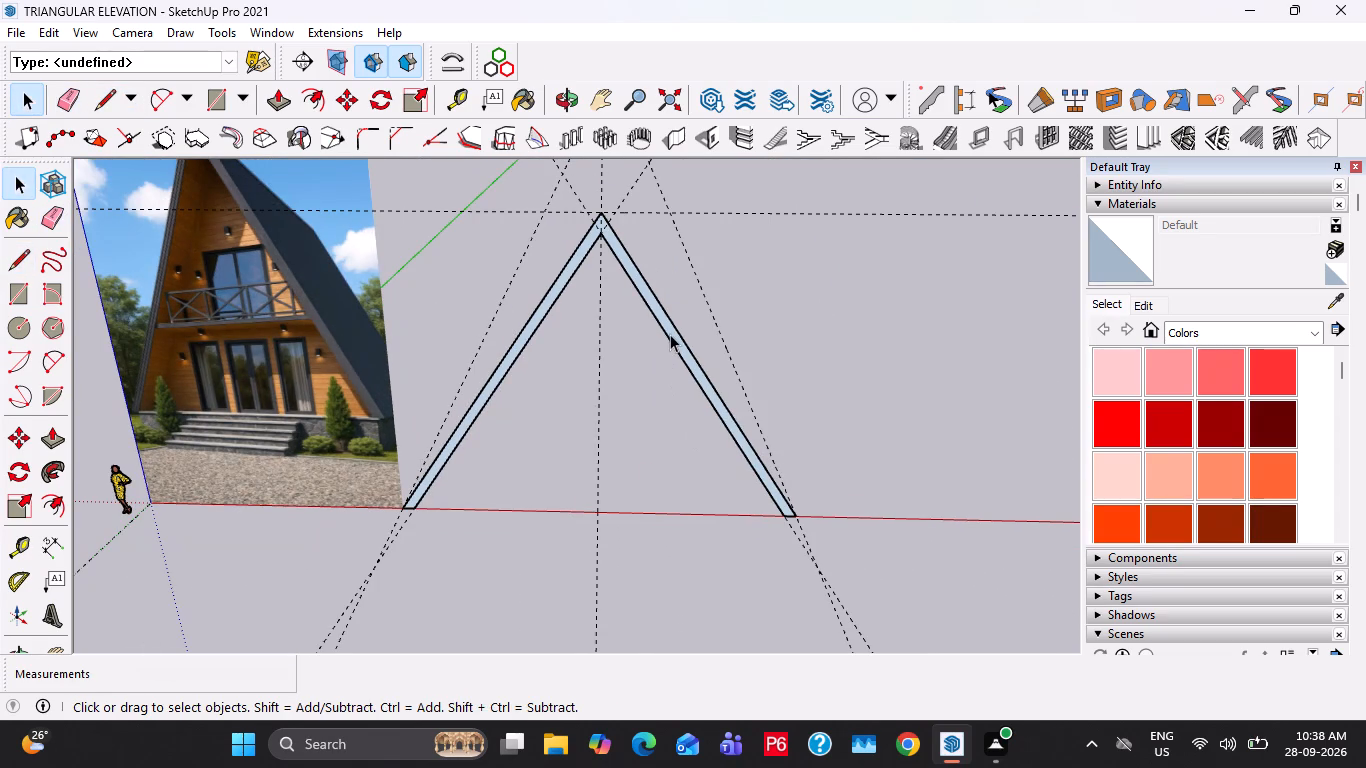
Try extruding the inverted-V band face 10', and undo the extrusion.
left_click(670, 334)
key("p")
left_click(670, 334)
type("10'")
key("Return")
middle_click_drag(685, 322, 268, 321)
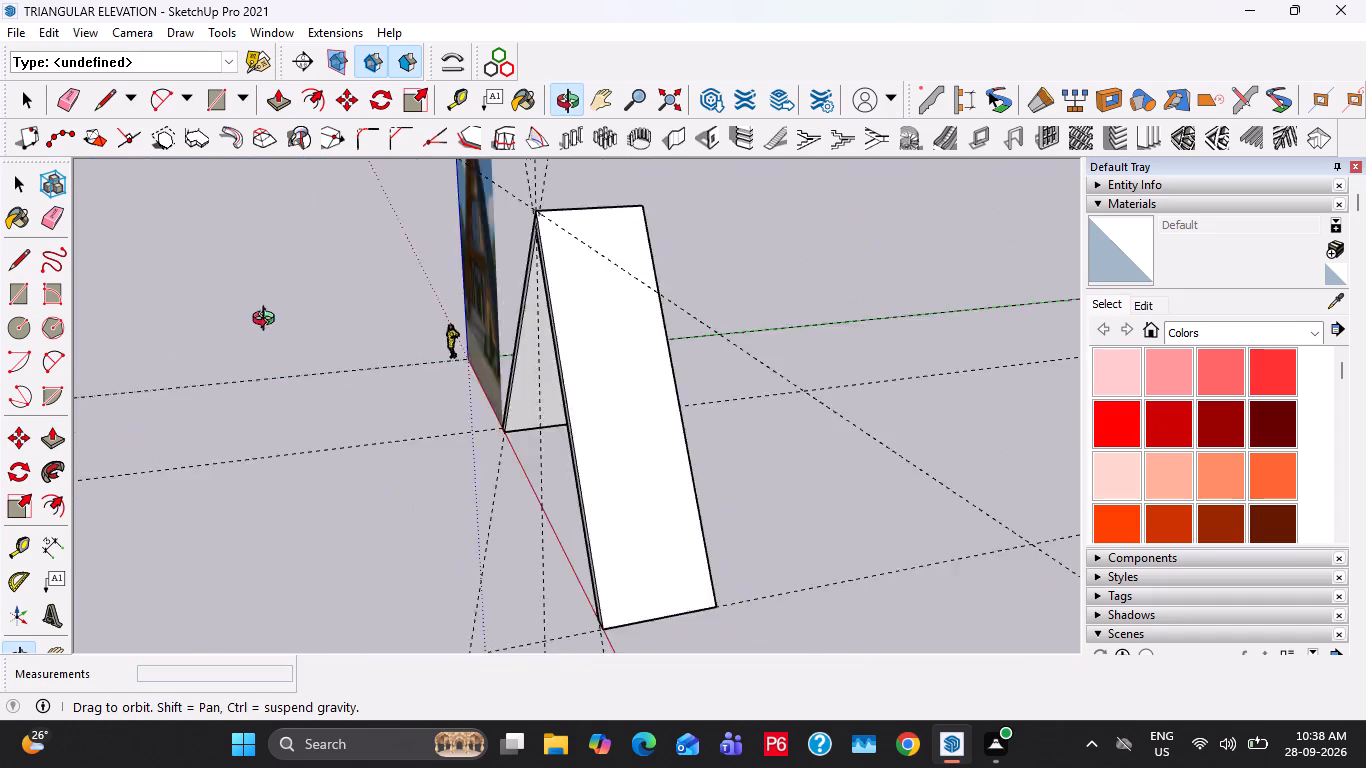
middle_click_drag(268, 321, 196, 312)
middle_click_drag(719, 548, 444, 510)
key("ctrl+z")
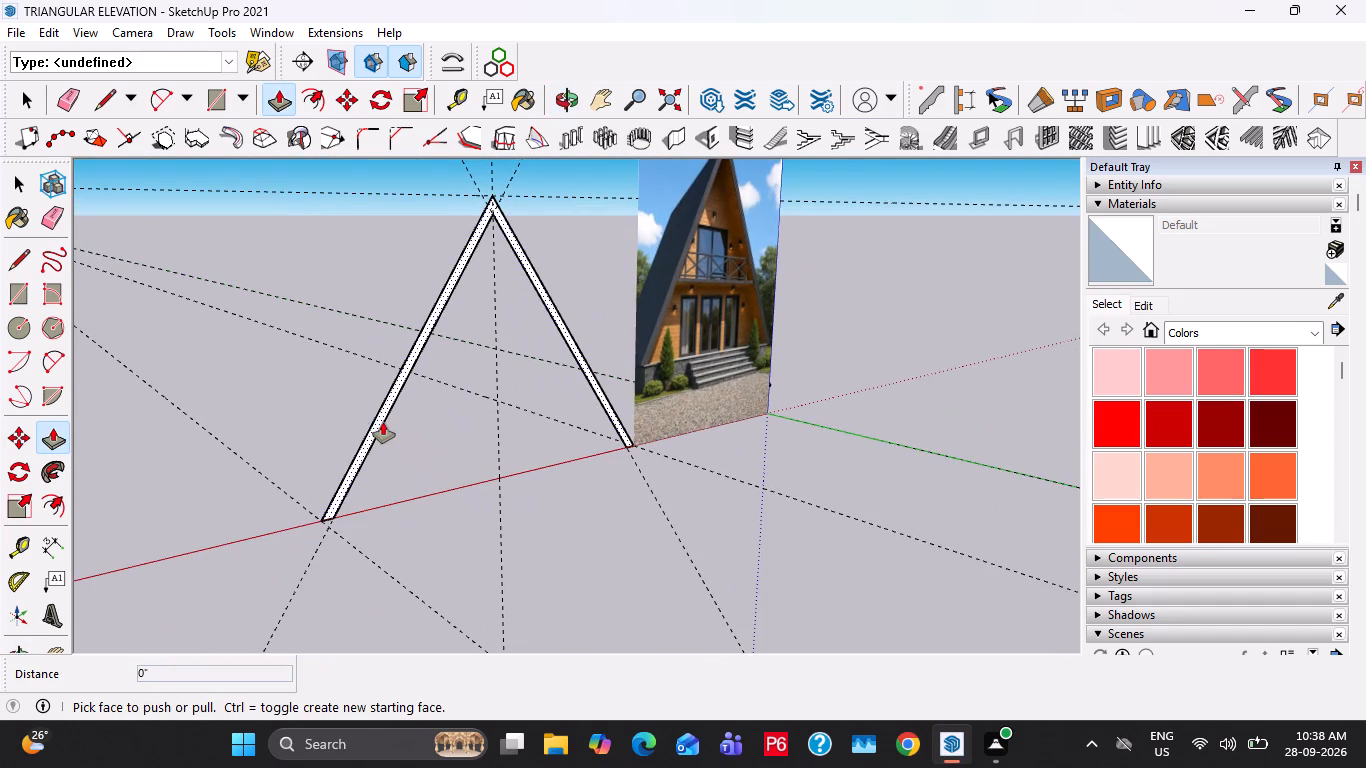
Extrude the inverted-V band face 30' along the green axis, on the side of the solid green axis line.
left_click(383, 422)
key("3")
type("0'")
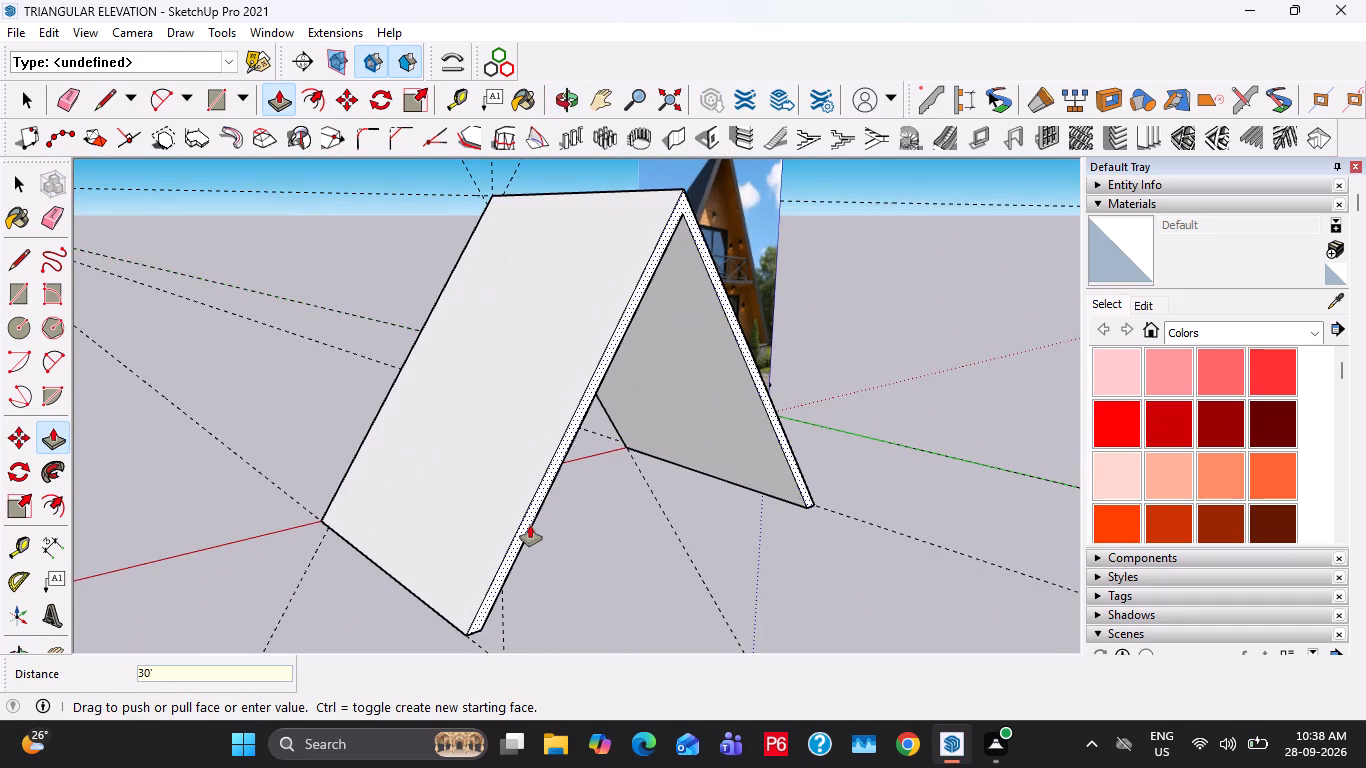
key("Return")
middle_click_drag(442, 483, 1092, 520)
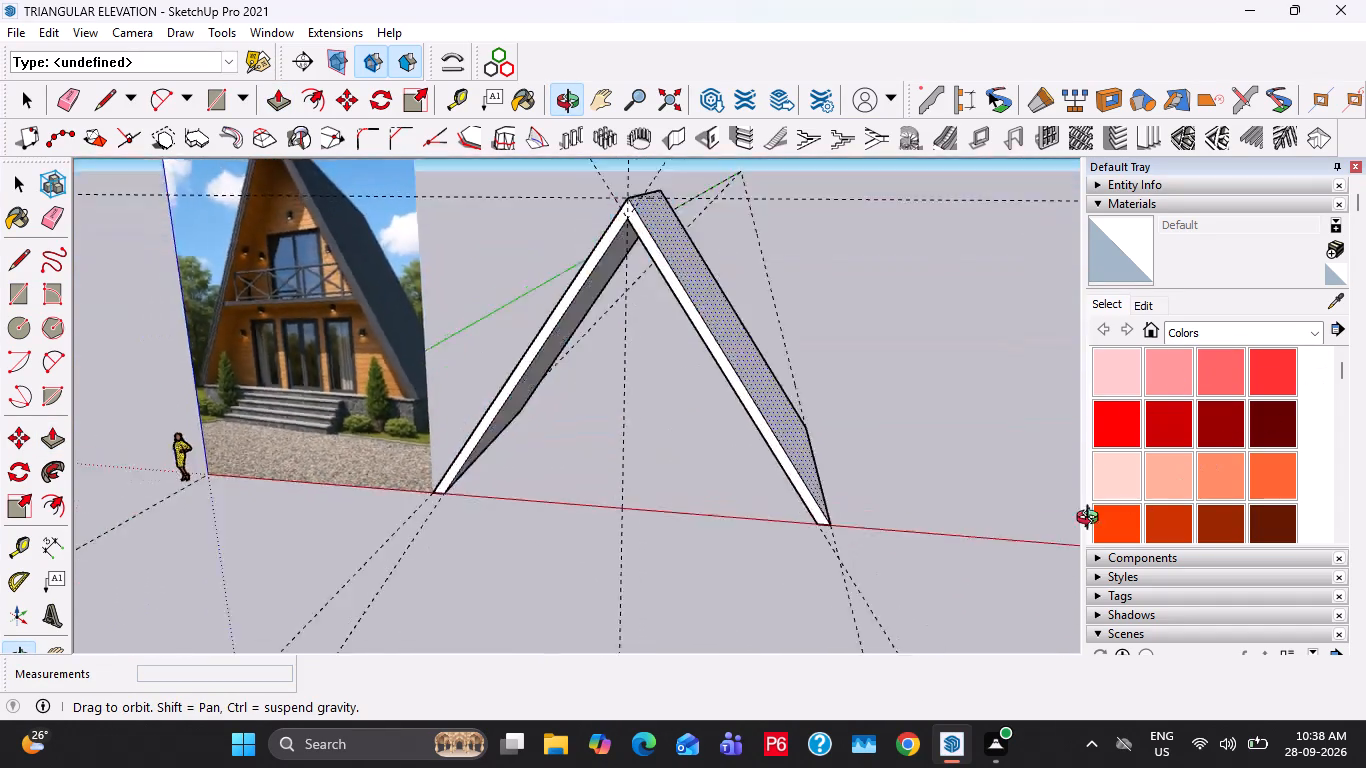
middle_click_drag(1092, 520, 296, 439)
key("space")
key("space")
Draw a line between the legs' inner bottom corners at the frame's end away from the red axis, closing that end with a face.
scroll(294, 559, "up", 3)
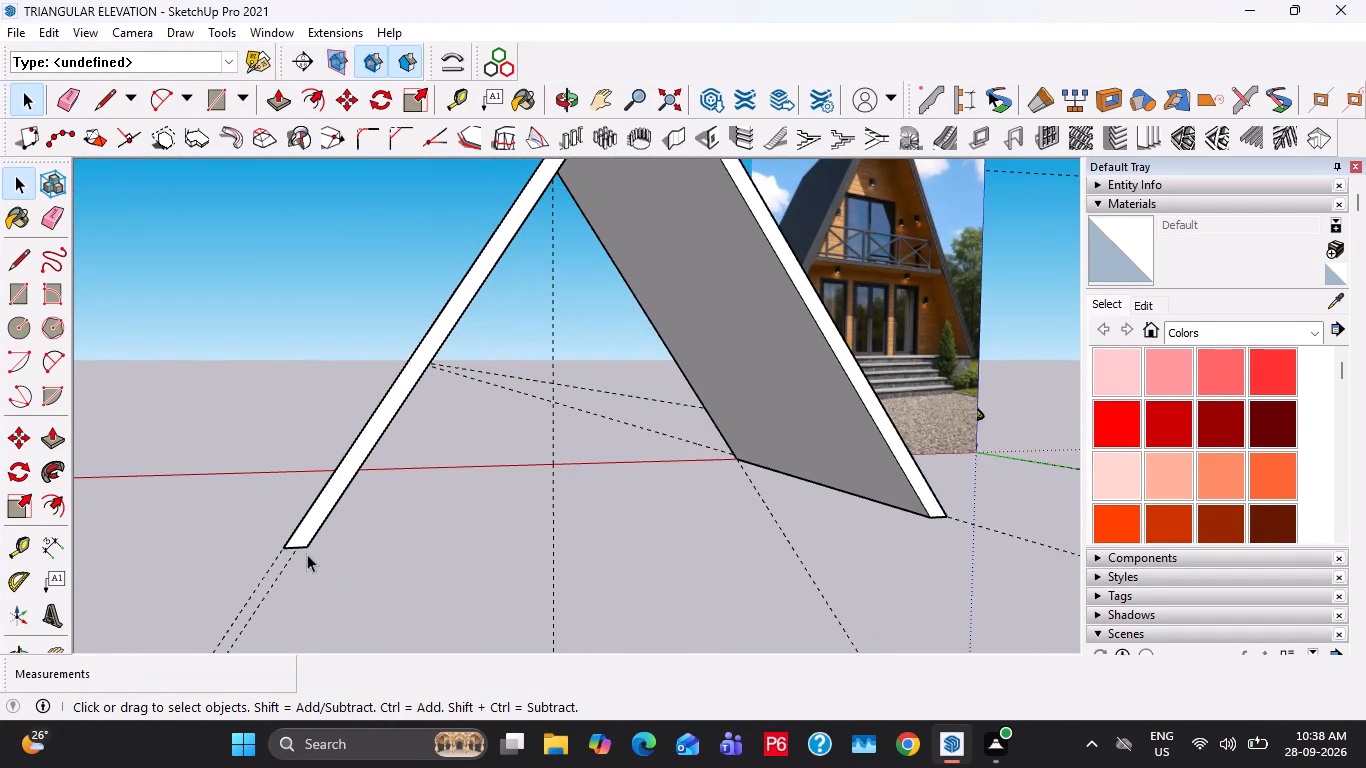
scroll(307, 554, "up", 1)
key("l")
left_click(313, 546)
left_click(982, 514)
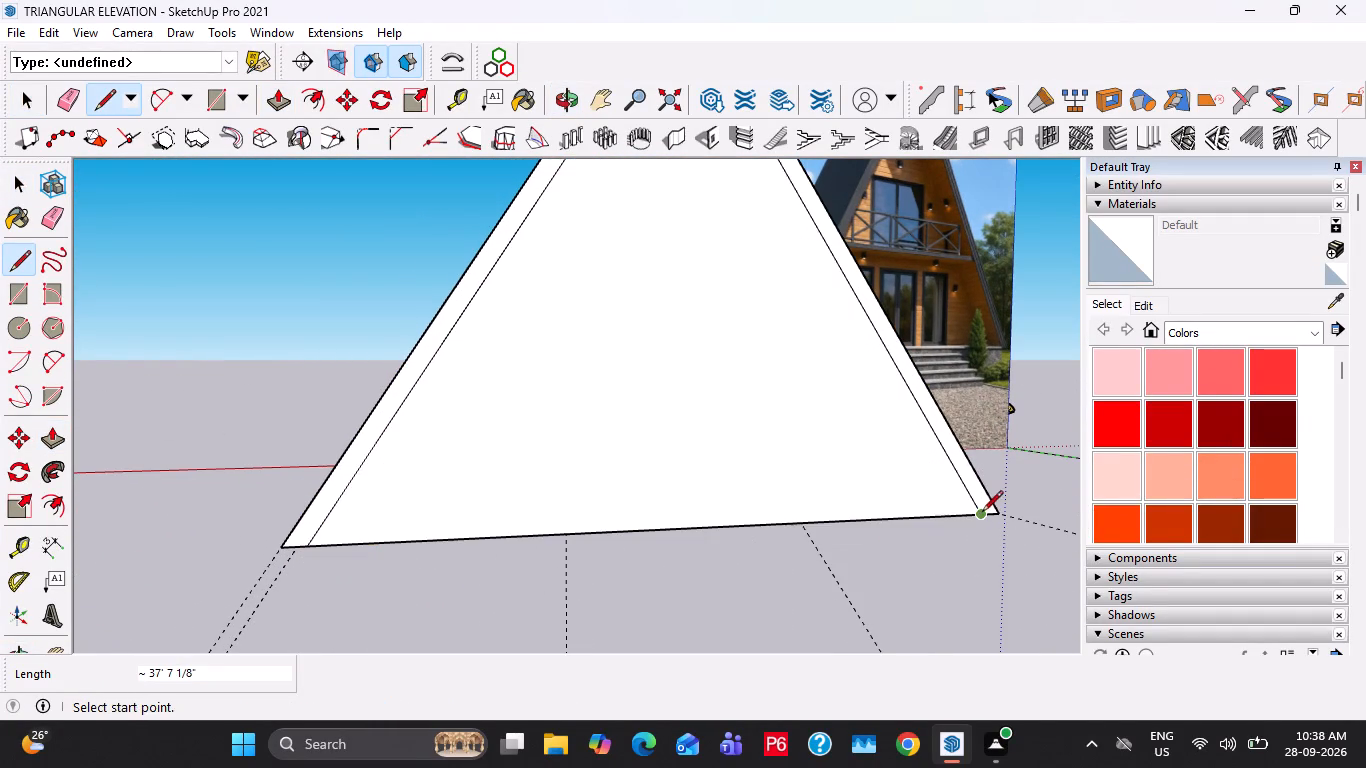
Extrude the triangular end wall face 6" into the A-frame, towards its open front.
key("space")
middle_click_drag(596, 508, 1034, 553)
scroll(921, 540, "down", 5)
middle_click_drag(586, 501, 1059, 446)
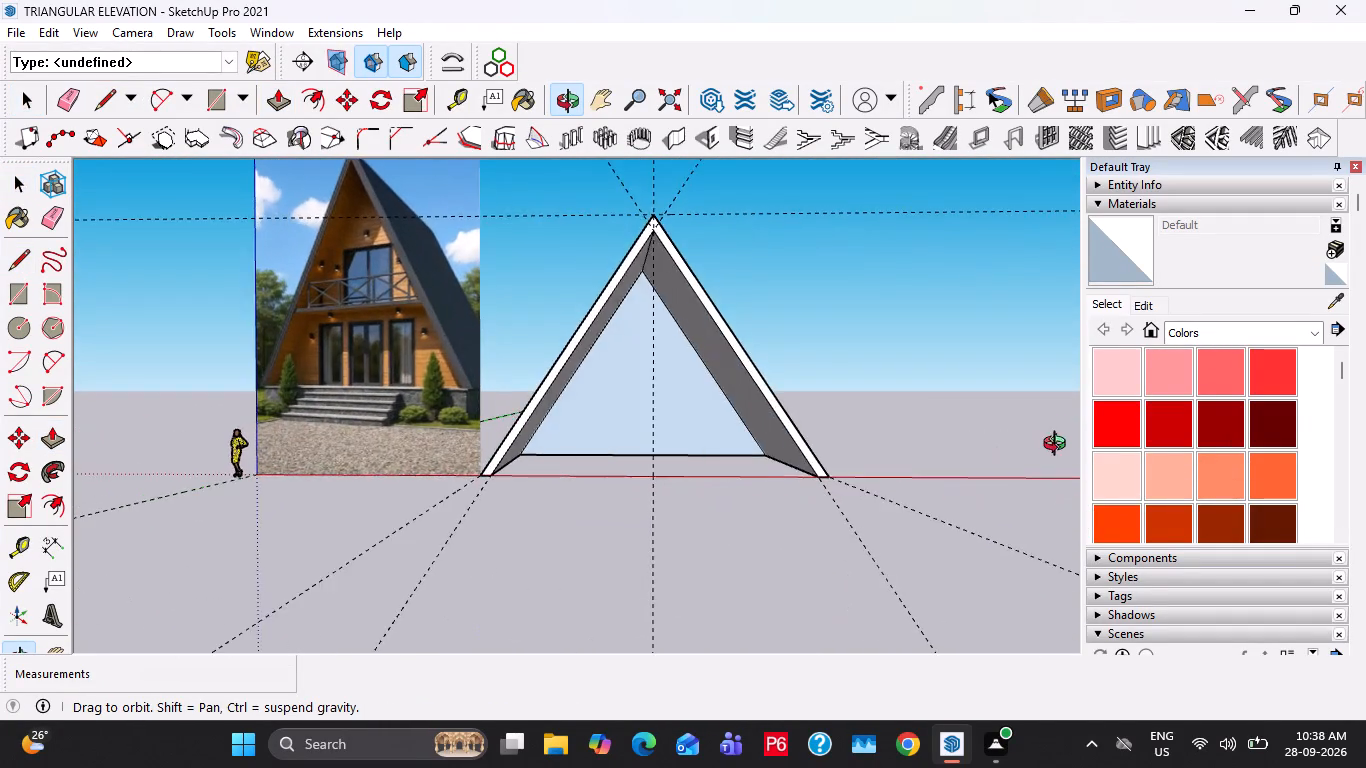
middle_click_drag(1059, 446, 1060, 466)
scroll(705, 394, "up", 3)
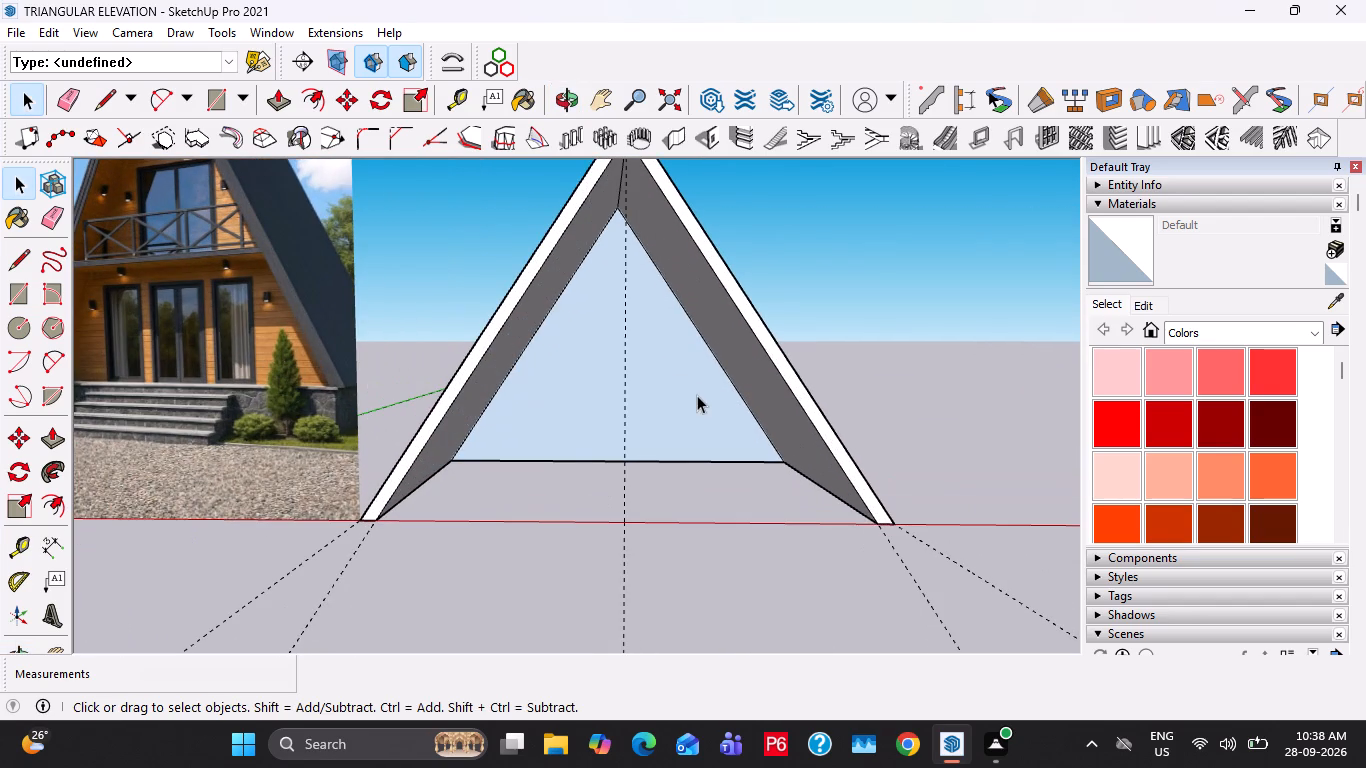
left_click(697, 395)
key("p")
left_click(697, 395)
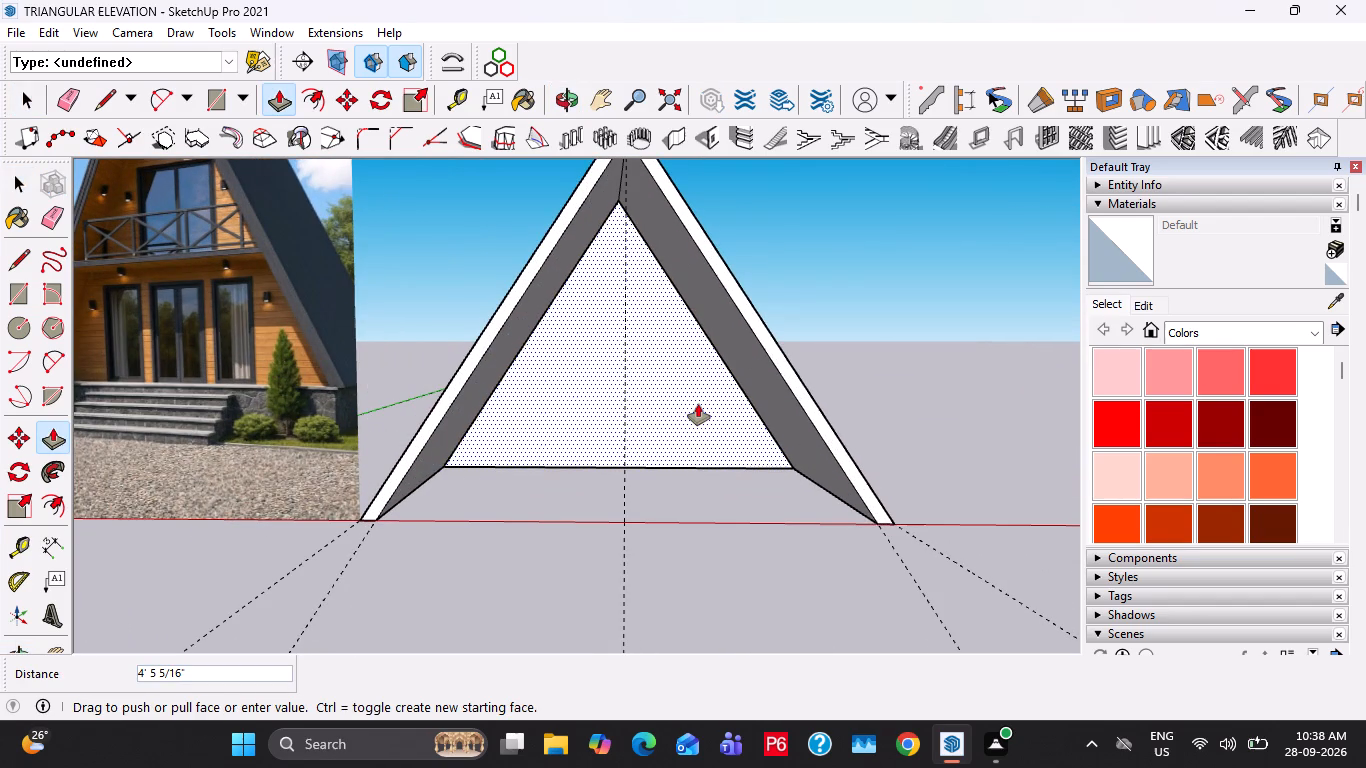
type("6\"")
key("Return")
Place a horizontal guide on the end wall's inner face, 10' above its bottom edge.
middle_click_drag(721, 377, 9, 356)
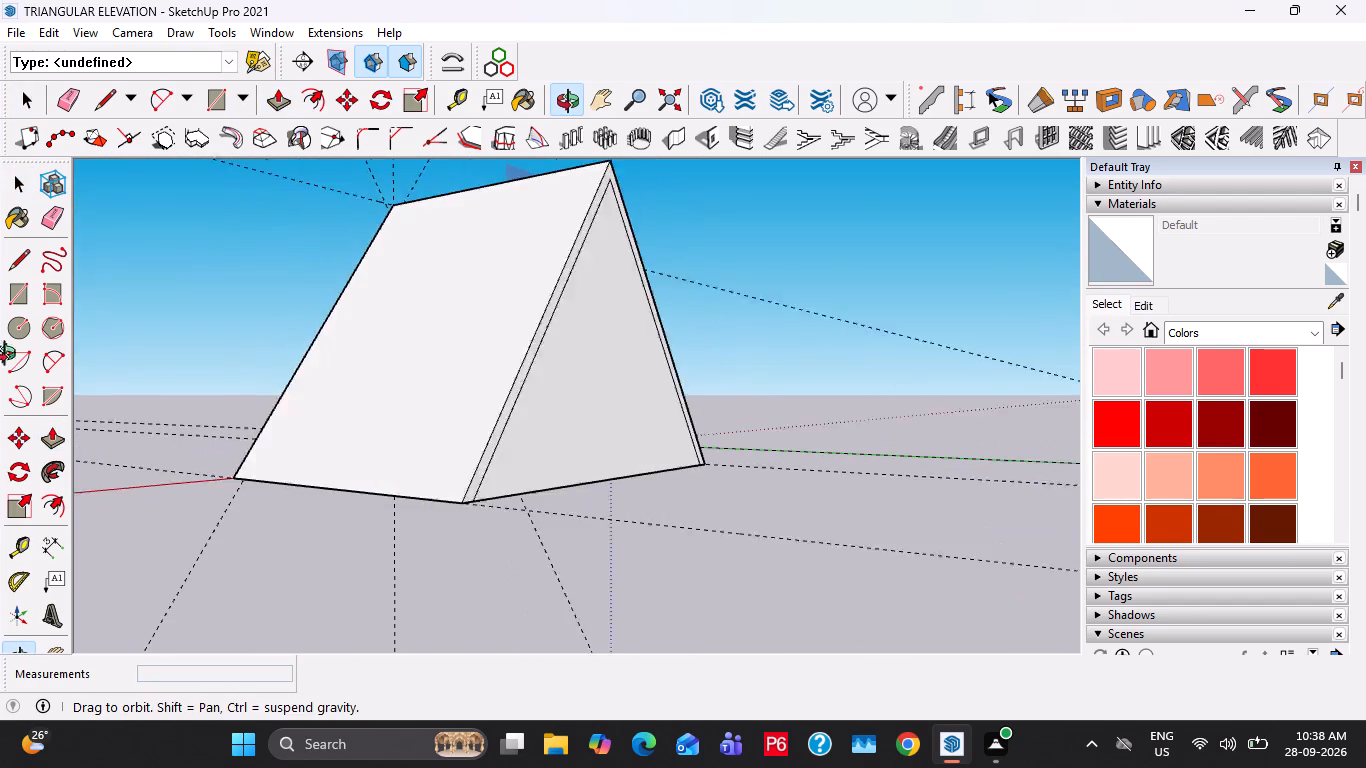
middle_click_drag(9, 356, 0, 356)
middle_click_drag(548, 375, 402, 399)
scroll(385, 449, "up", 3)
key("space")
key("space")
middle_click_drag(501, 415, 769, 451)
scroll(754, 438, "down", 4)
middle_click_drag(632, 439, 1197, 421)
middle_click_drag(681, 408, 755, 416)
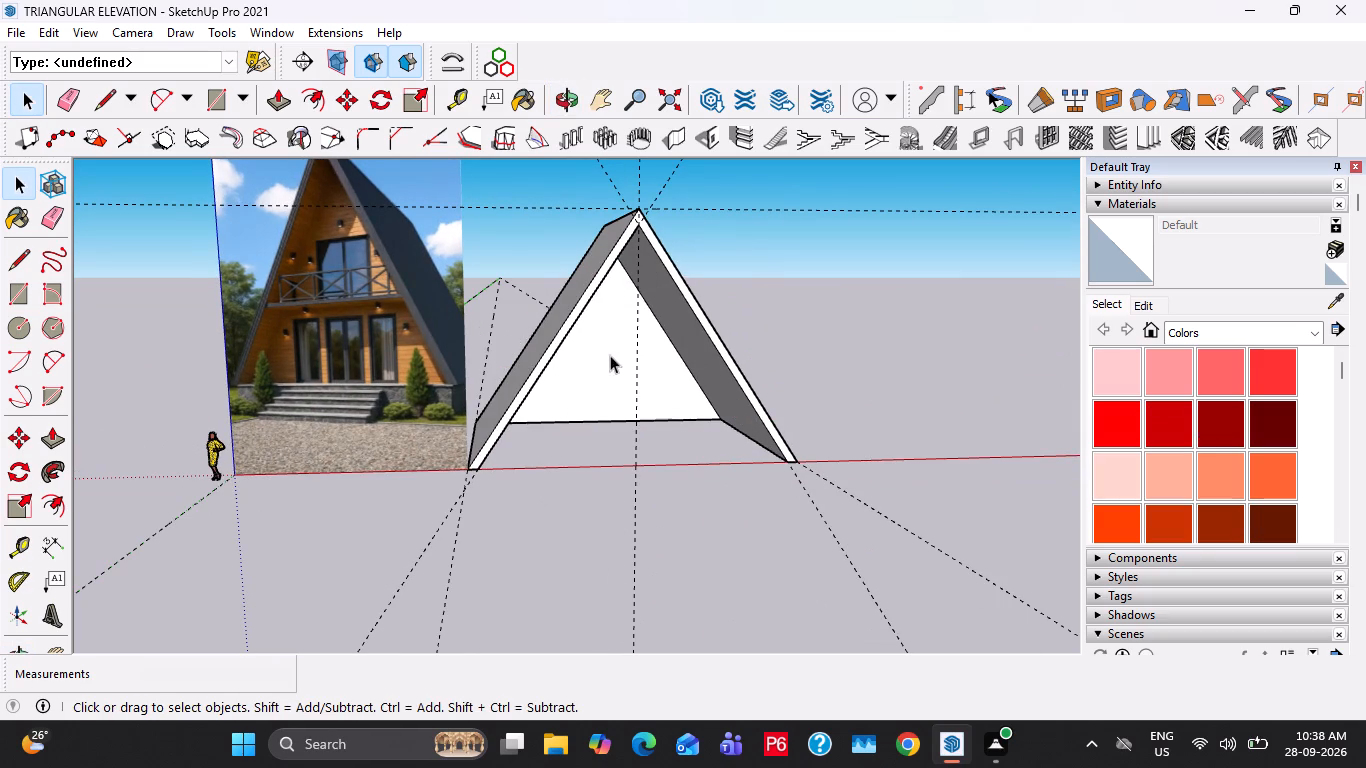
scroll(601, 388, "up", 1)
middle_click_drag(597, 398, 565, 393)
key("t")
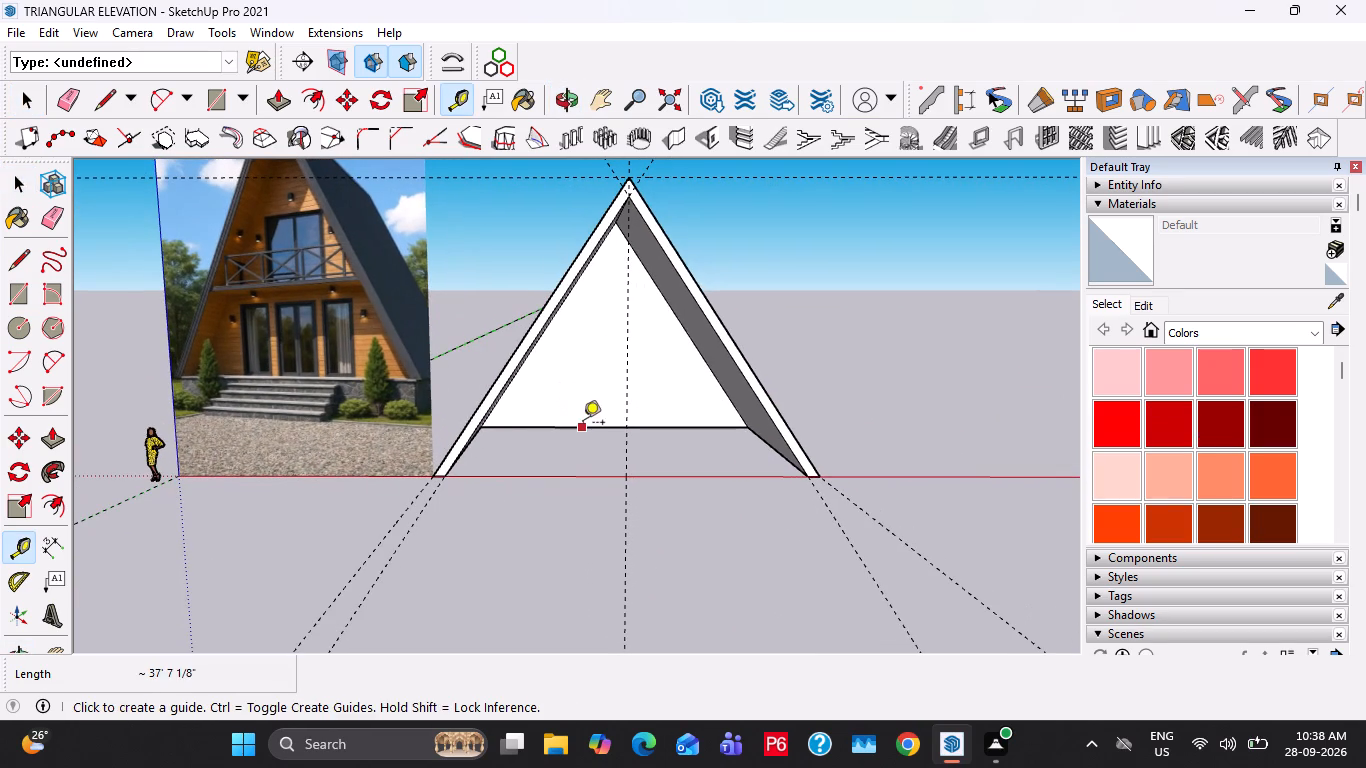
left_click(583, 424)
key("1")
key("0")
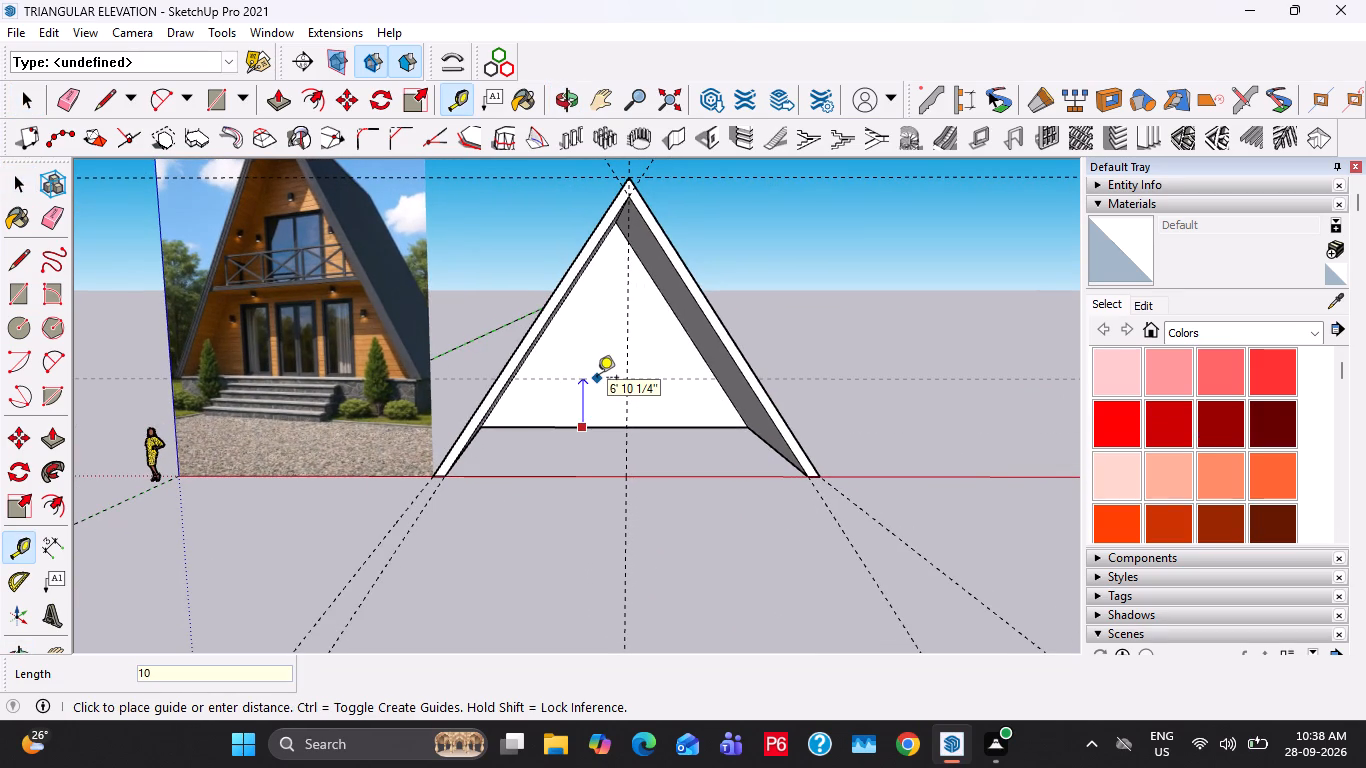
key("apostrophe")
key("Return")
Place a second horizontal guide 6" above the 10' guide on the end wall.
scroll(613, 364, "up", 4)
middle_click_drag(620, 376, 639, 416)
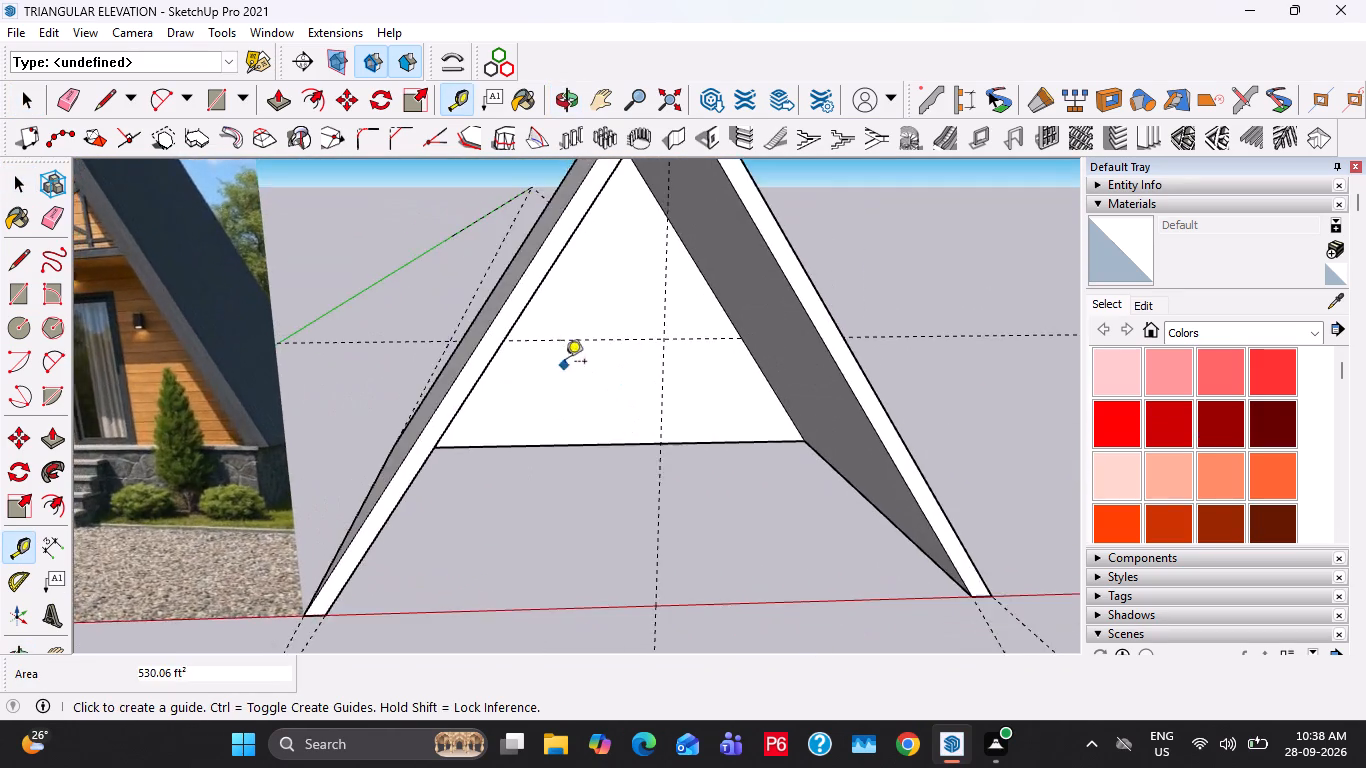
scroll(582, 352, "up", 2)
left_click(590, 337)
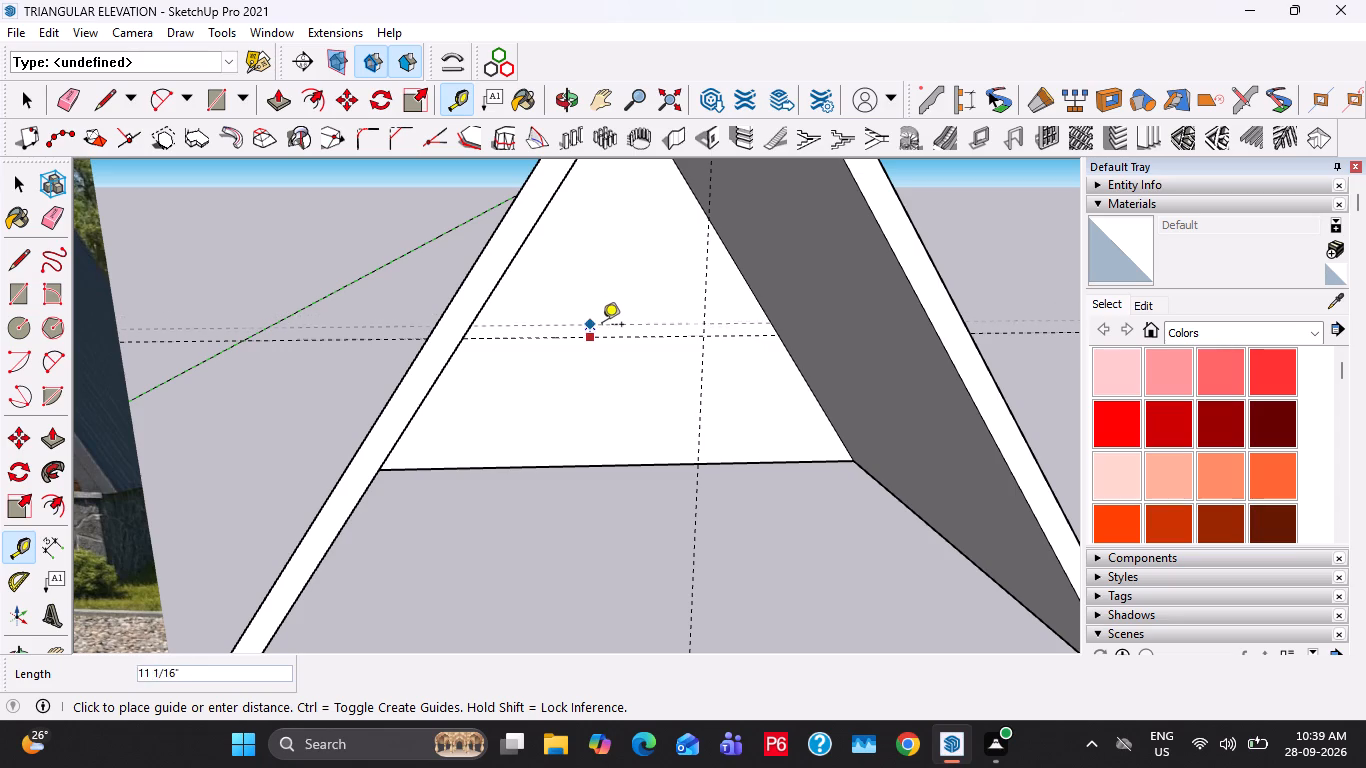
type("6\"")
key("Return")
key("space")
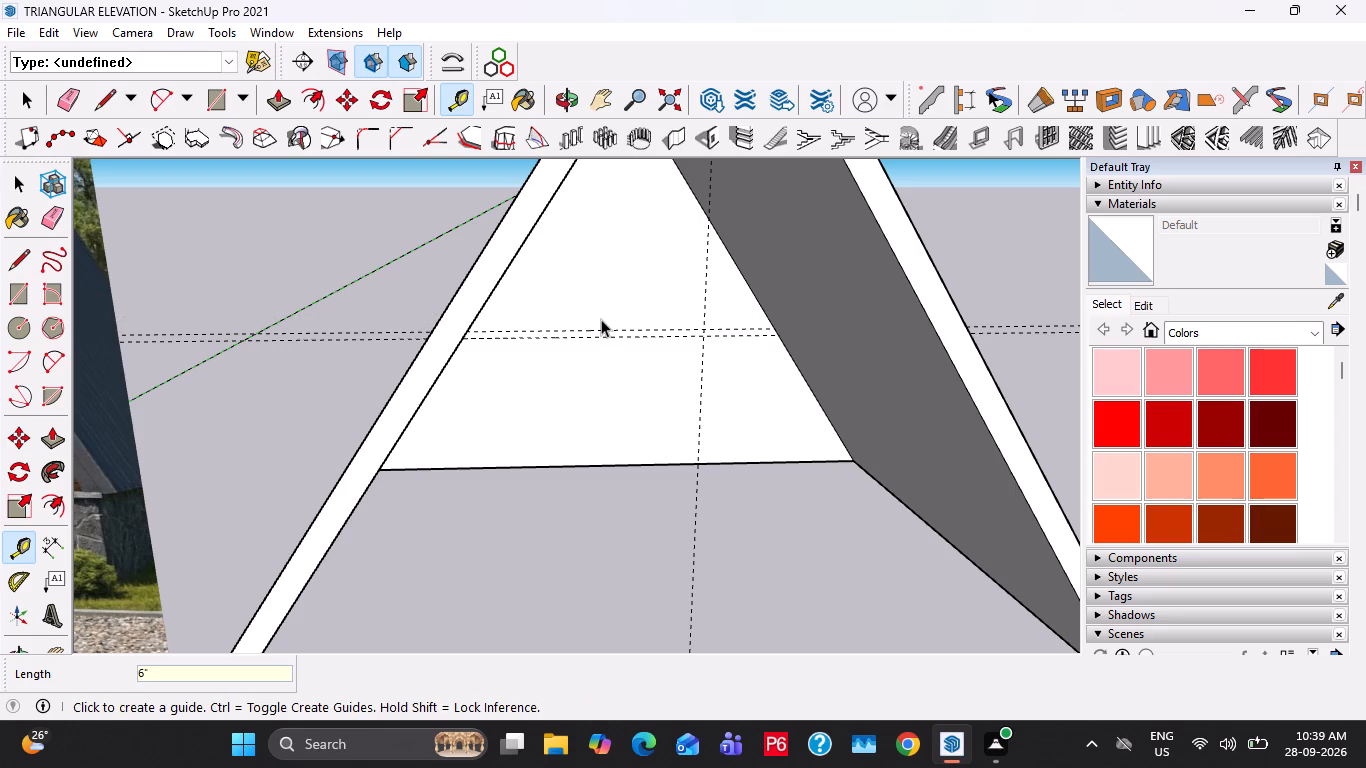
Draw two lines along the guides across the end wall, from one sloping side to the other, outlining a 6" strip.
scroll(598, 319, "up", 7)
middle_click(586, 345)
key("r")
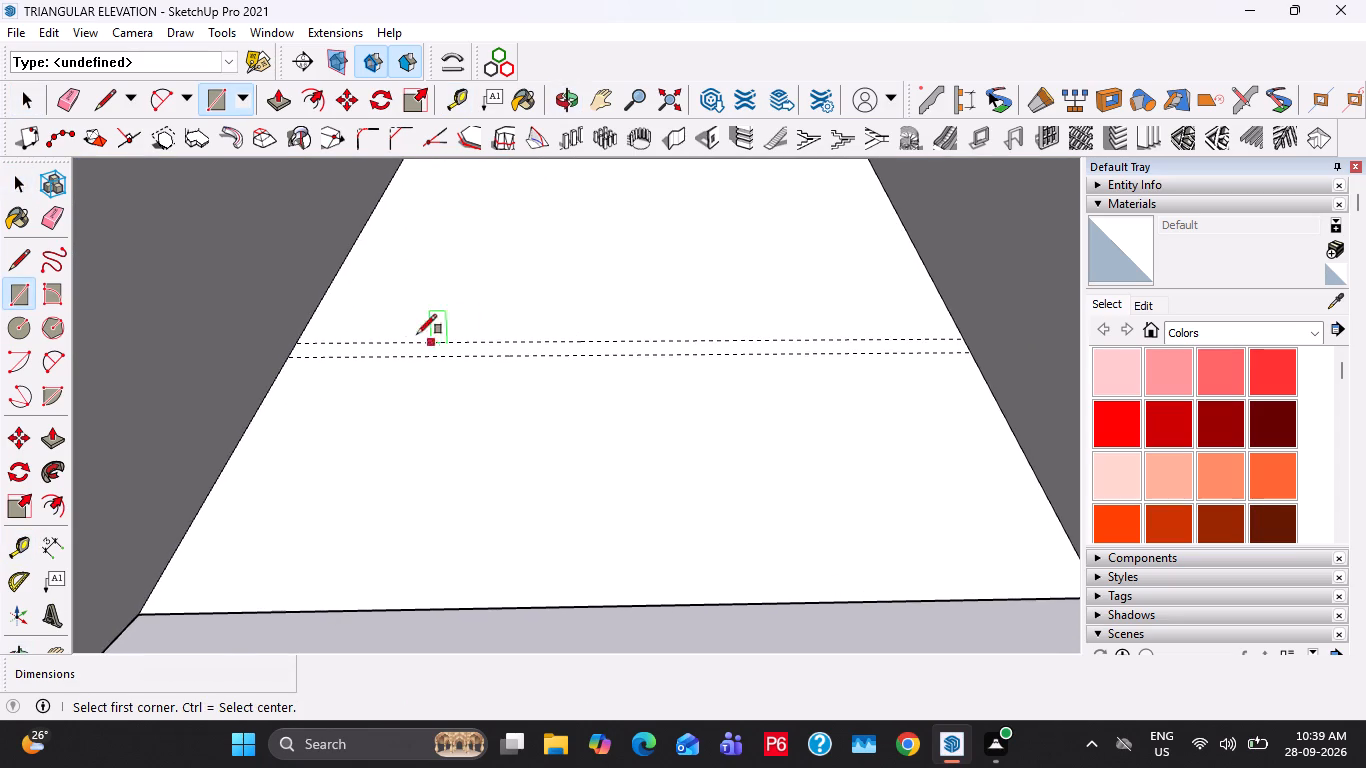
key("space")
key("l")
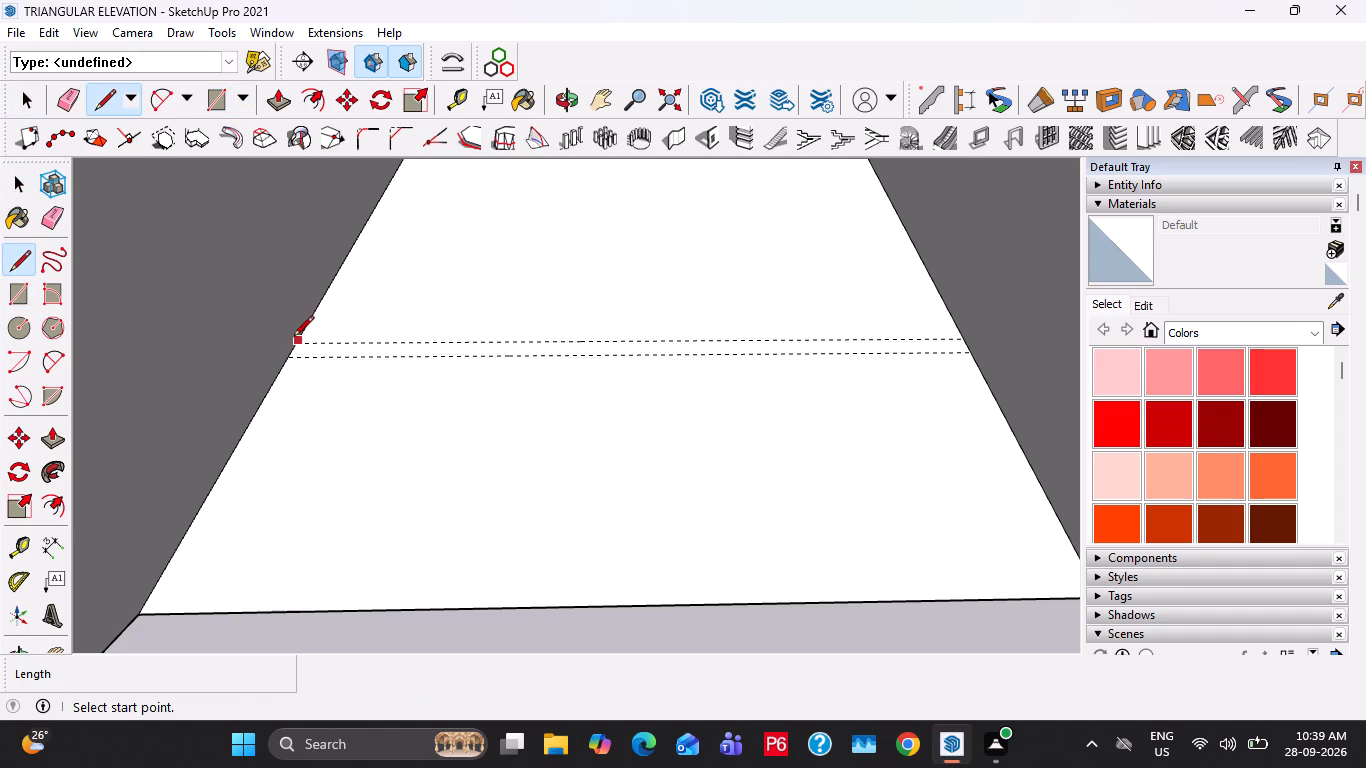
left_click(300, 344)
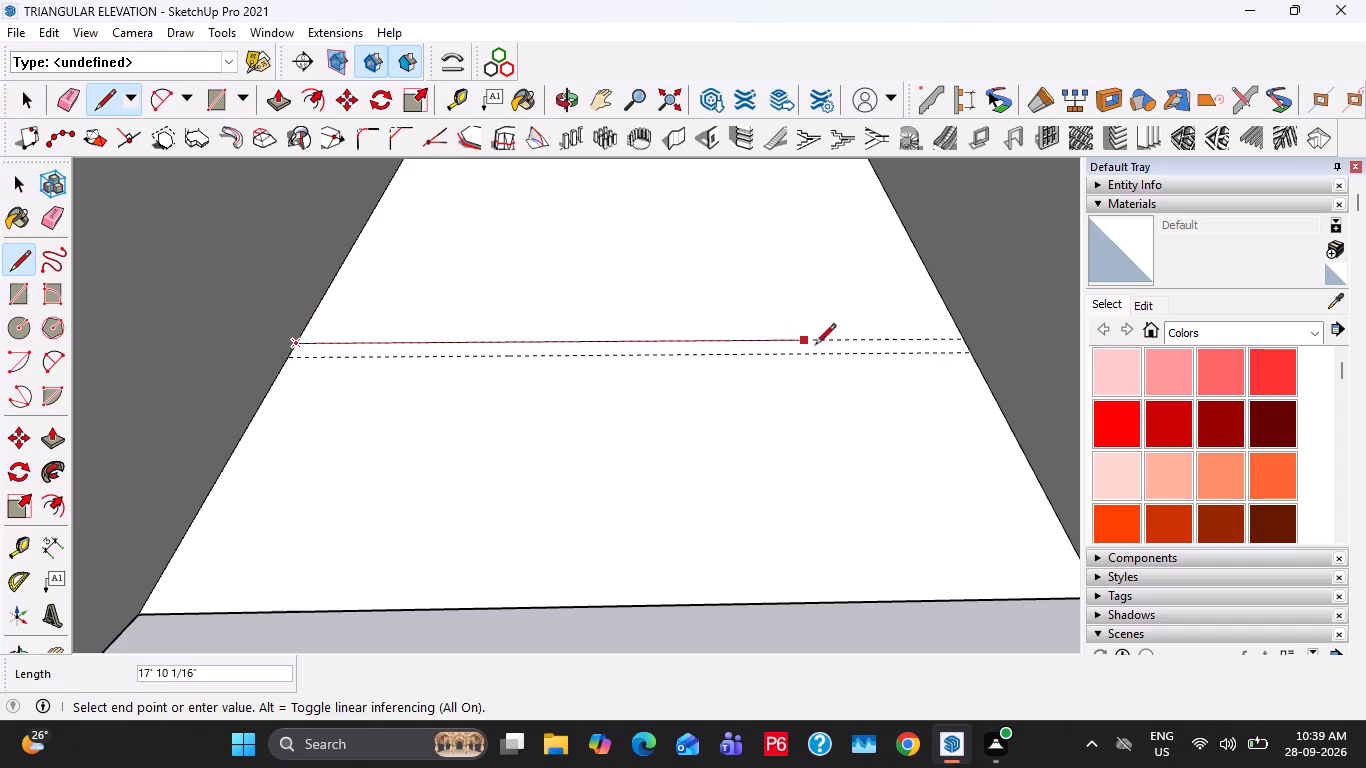
left_click(961, 339)
left_click_drag(966, 353, 957, 353)
left_click(290, 359)
key("space")
Extrude the 6" strip forward to the frame's open front to form the upper floor slab.
left_click(362, 359)
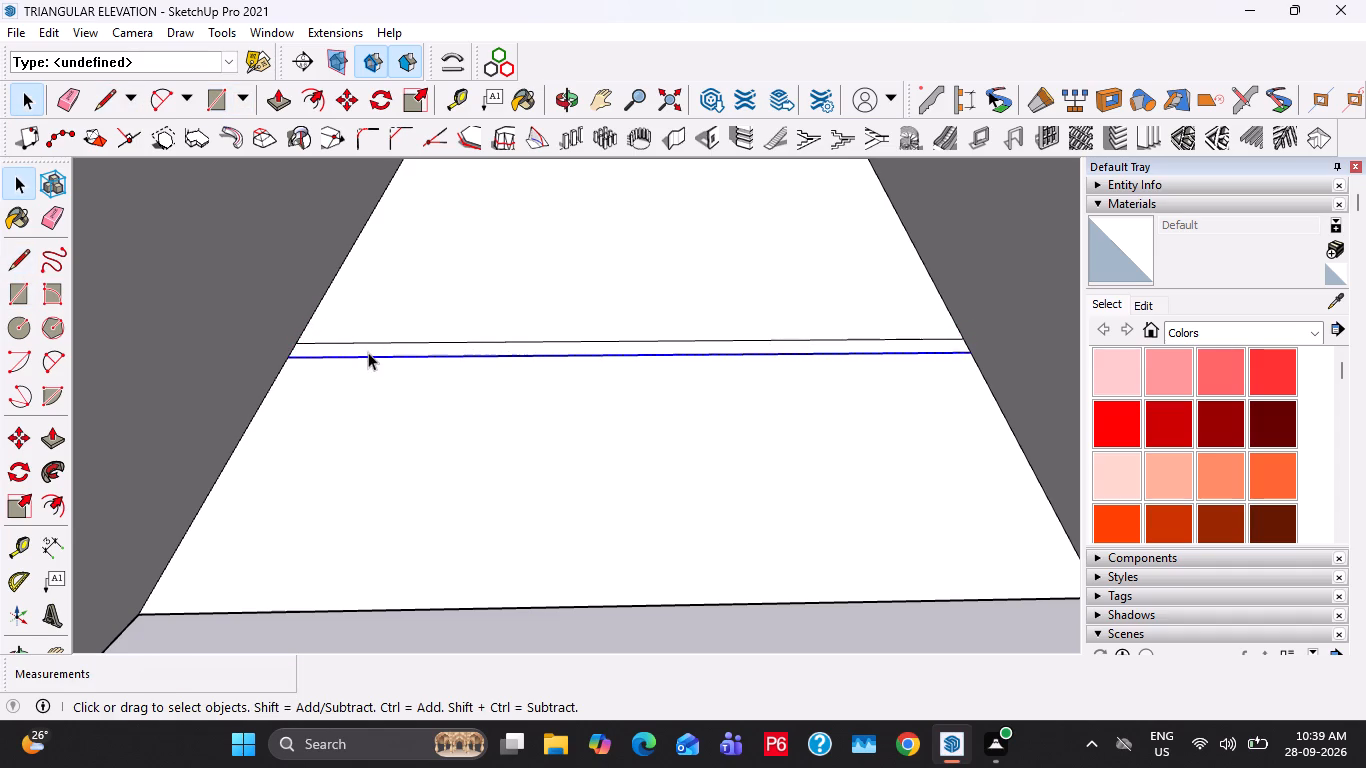
left_click(368, 352)
key("p")
left_click(370, 344)
scroll(377, 345, "down", 10)
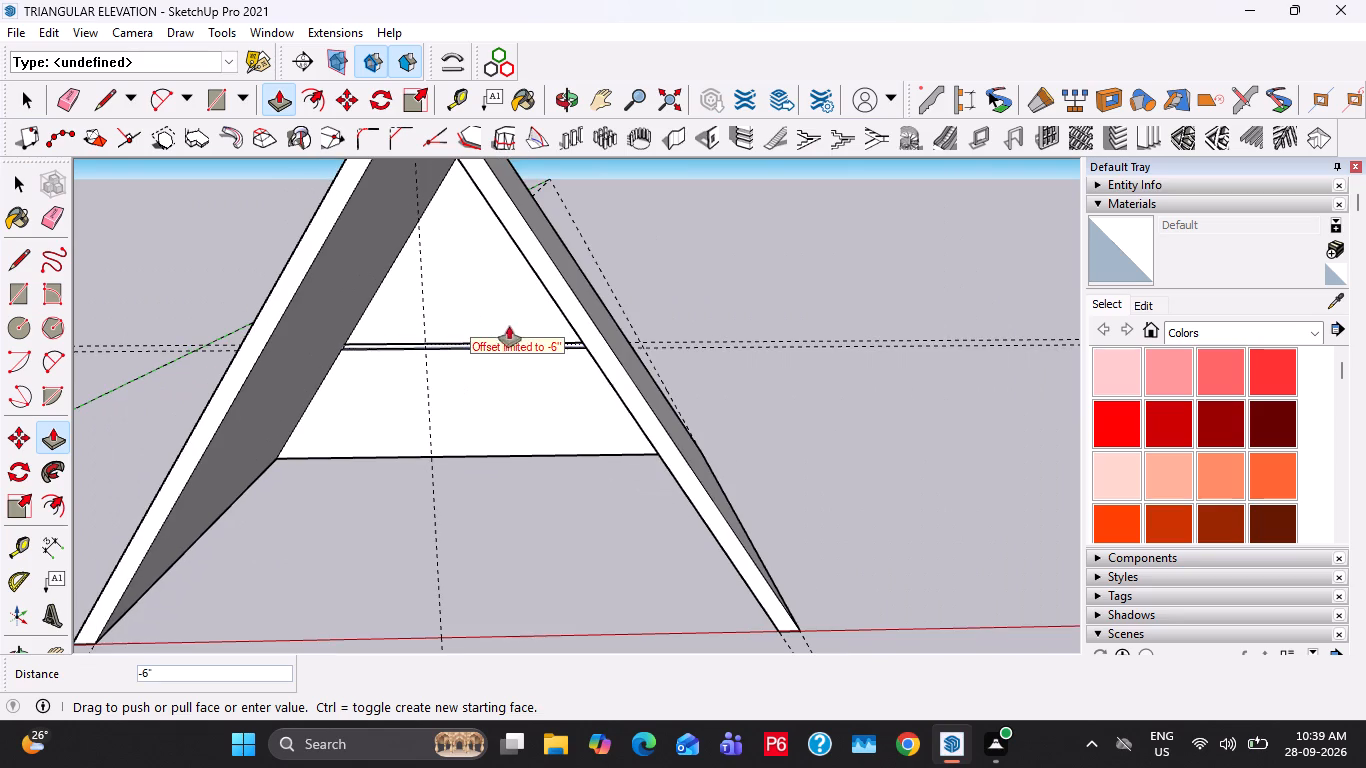
left_click(587, 349)
key("space")
Group the whole A-frame shell together with its end wall and upper floor slab.
middle_click_drag(410, 409, 441, 330)
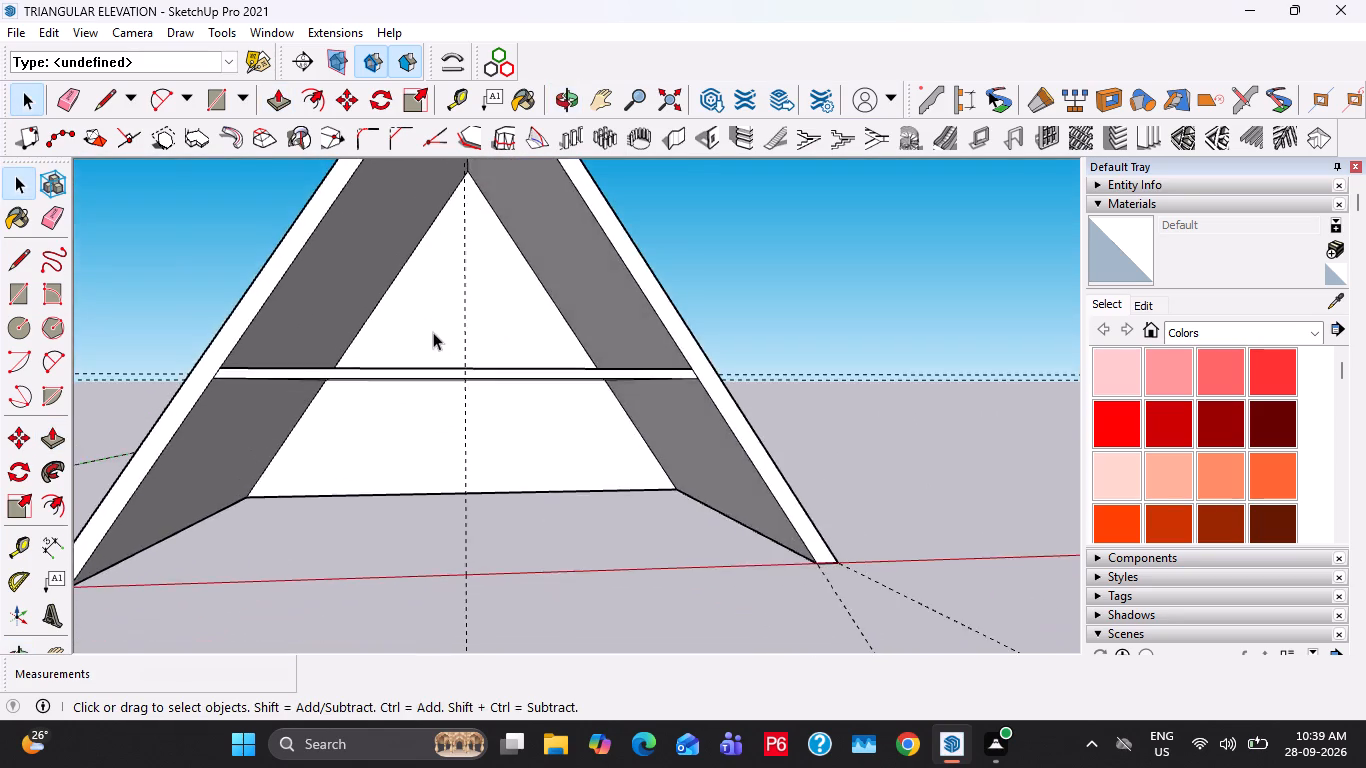
scroll(431, 340, "down", 5)
middle_click_drag(462, 352, 424, 435)
middle_click_drag(387, 389, 551, 412, "shift")
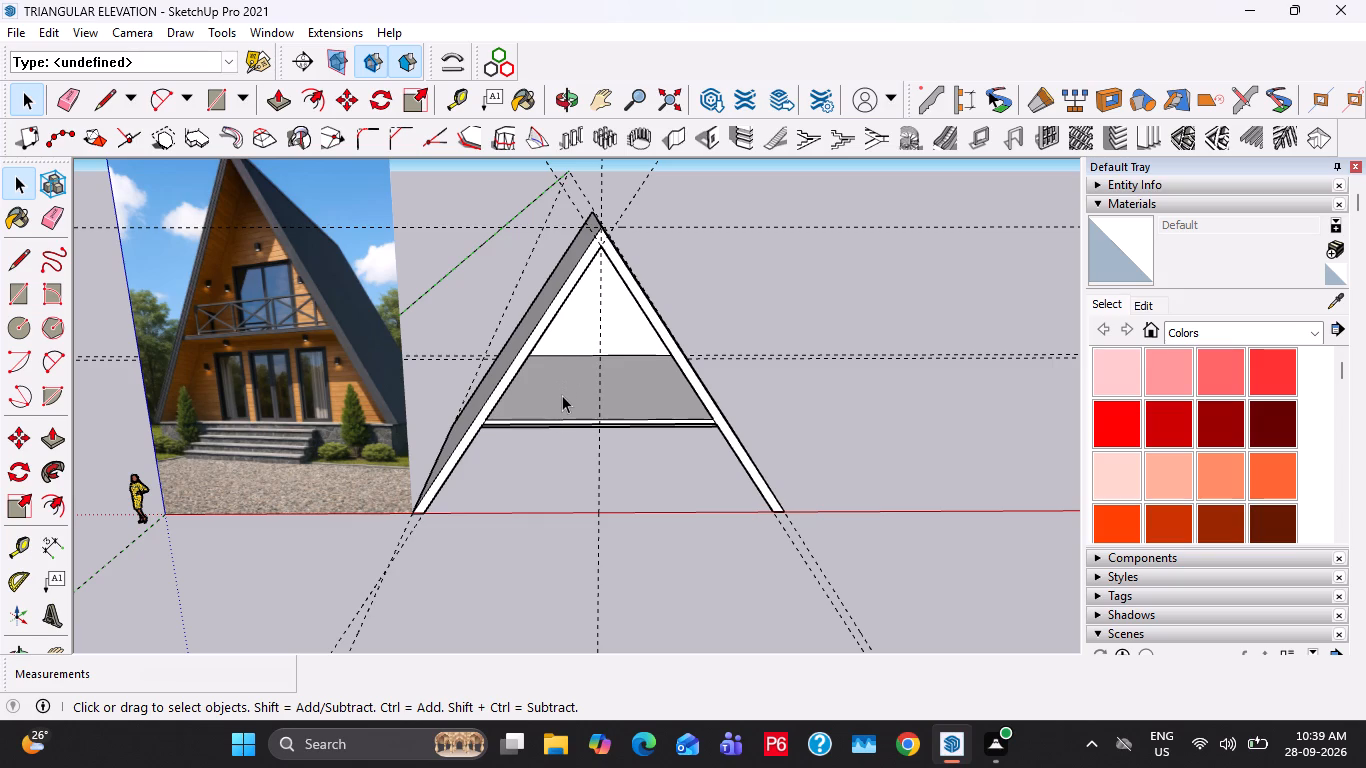
middle_click_drag(567, 410, 568, 351)
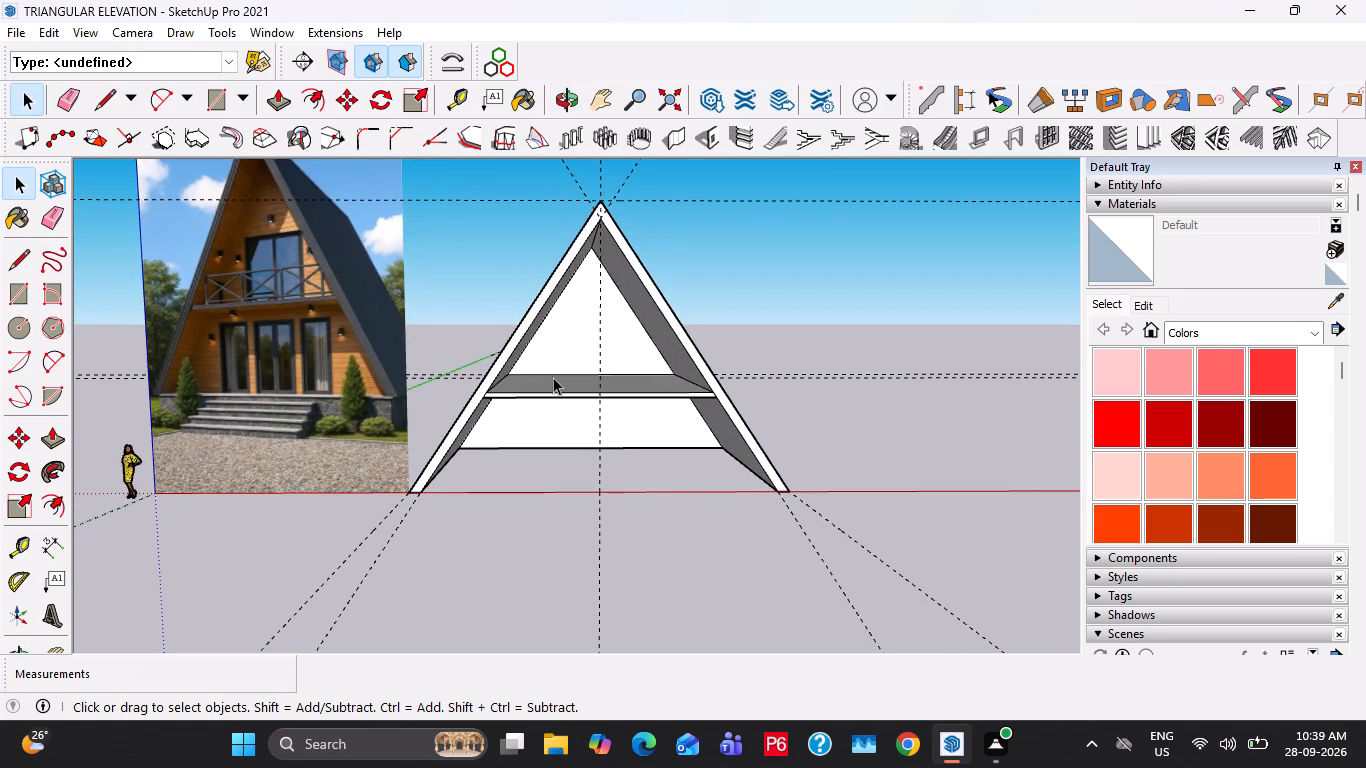
triple_click(553, 377)
right_click(553, 377)
left_click(636, 189)
key("Escape")
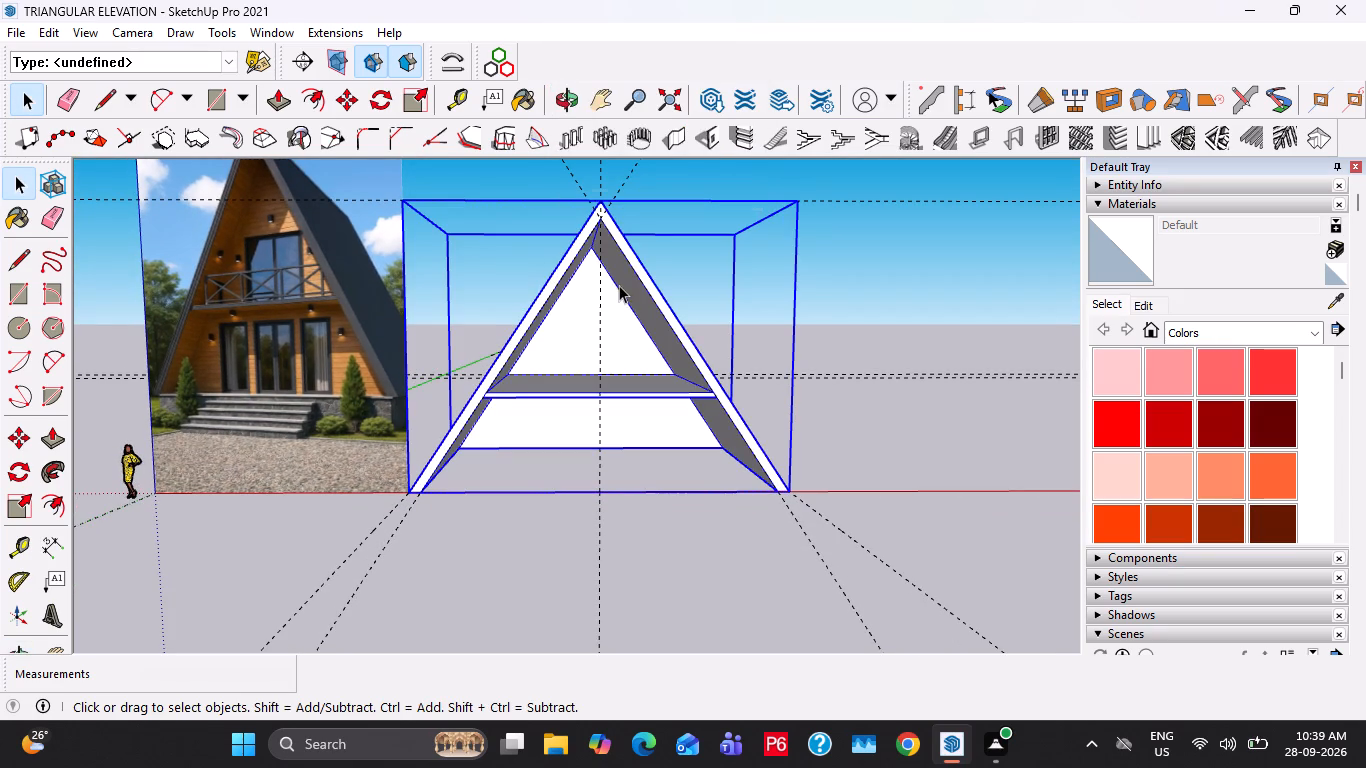
Save the model.
key("ctrl+s")
Delete all guides from the model.
left_click(55, 38)
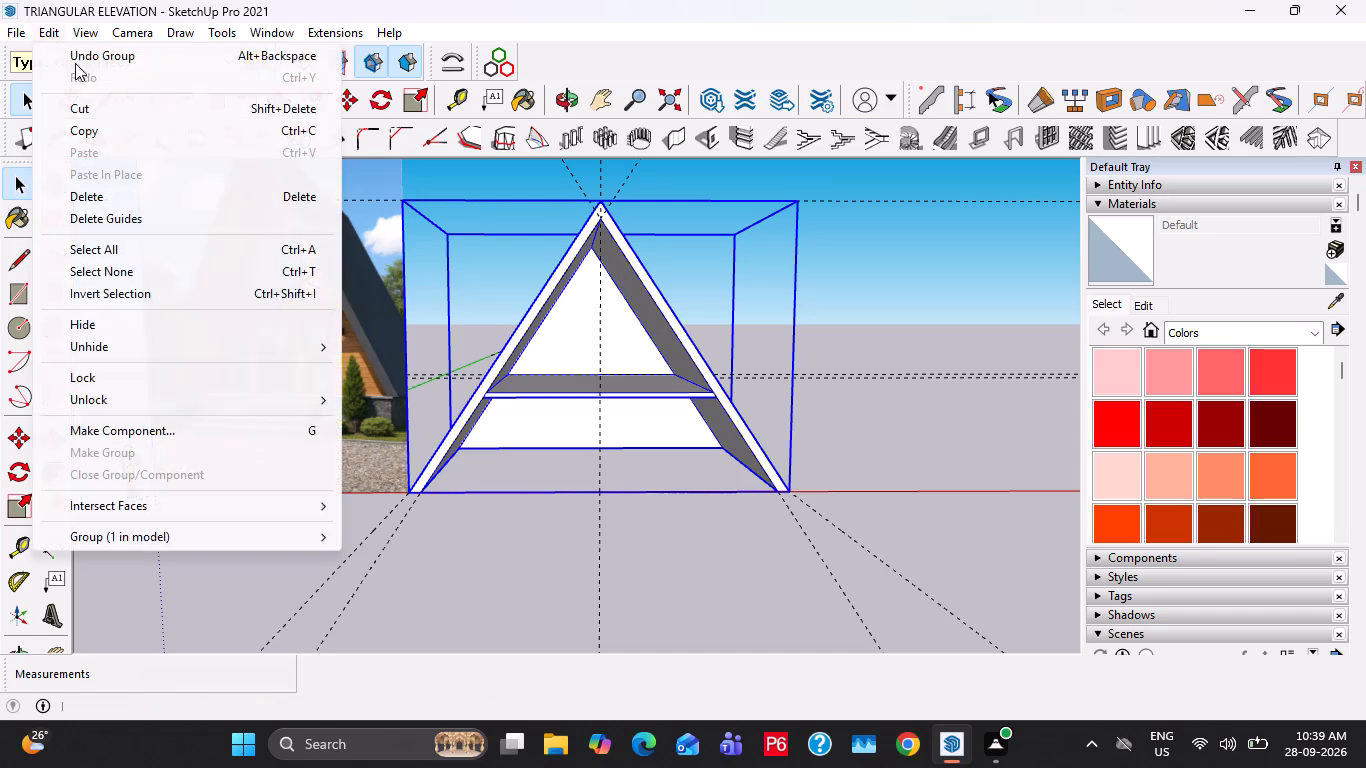
left_click(151, 218)
Place guide lines along all four bottom edges of the A-frame group's footprint.
middle_click_drag(550, 404, 526, 389)
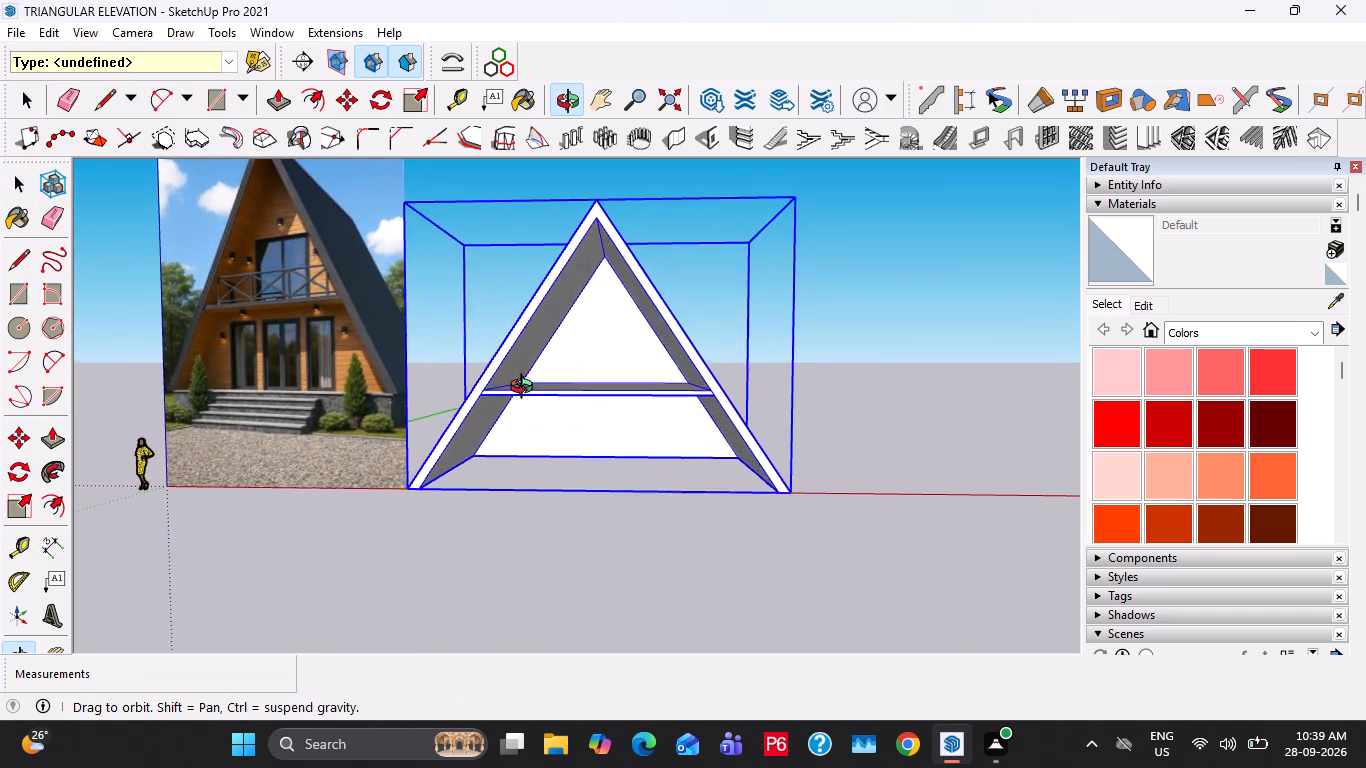
middle_click_drag(526, 389, 438, 495)
key("r")
scroll(828, 464, "up", 2)
key("space")
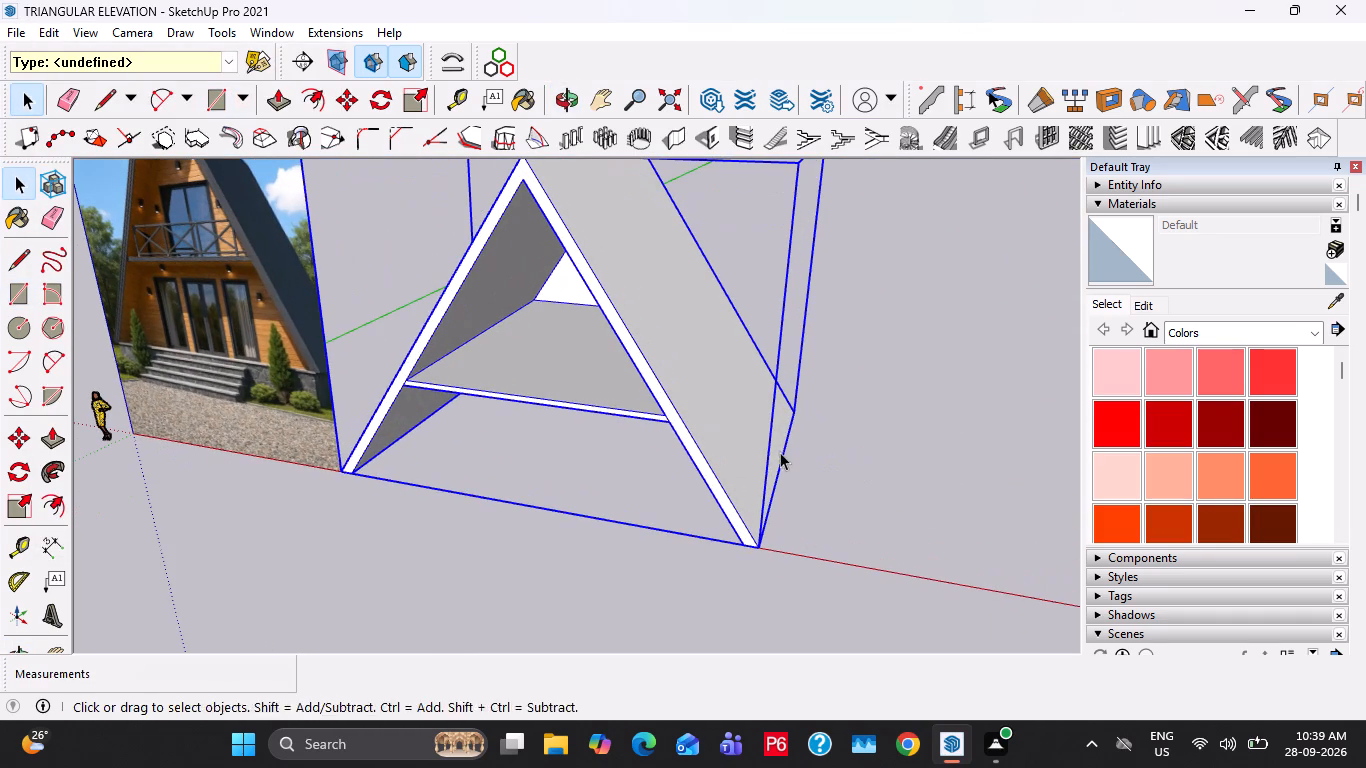
key("t")
double_click(780, 450)
middle_click_drag(314, 368, 1014, 509)
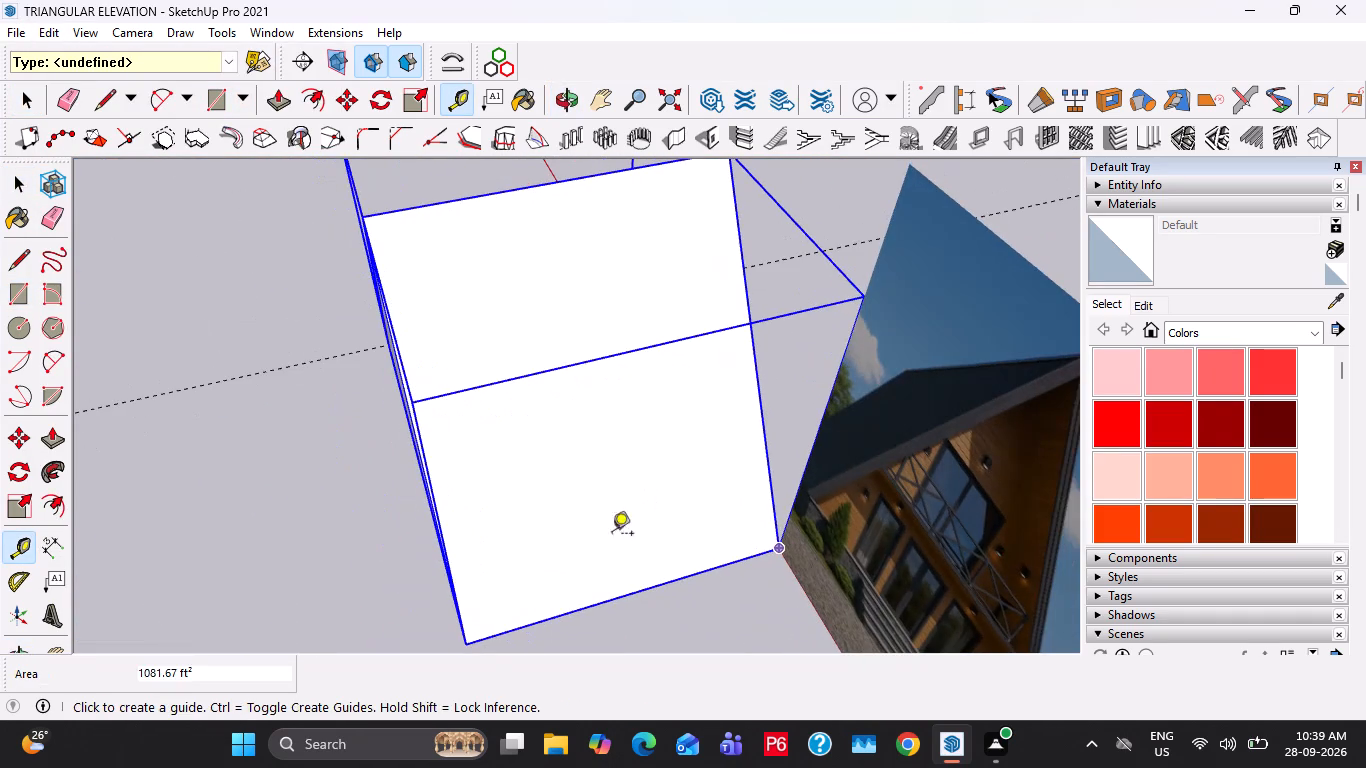
double_click(615, 597)
middle_click_drag(360, 510, 603, 468)
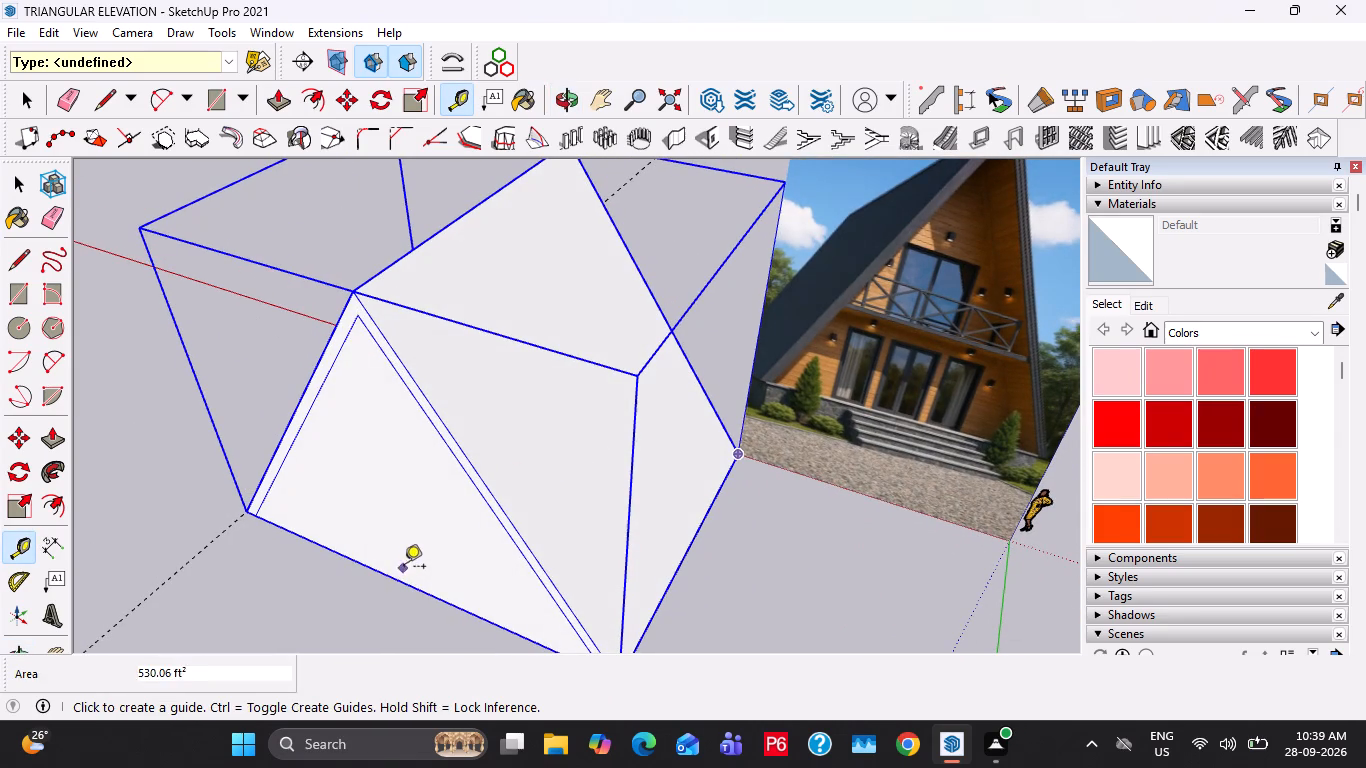
double_click(397, 577)
middle_click_drag(726, 434, 0, 389)
double_click(600, 573)
Draw a rectangle over the A-frame's footprint, from its front corner beside the reference image to the diagonally opposite rear corner.
key("r")
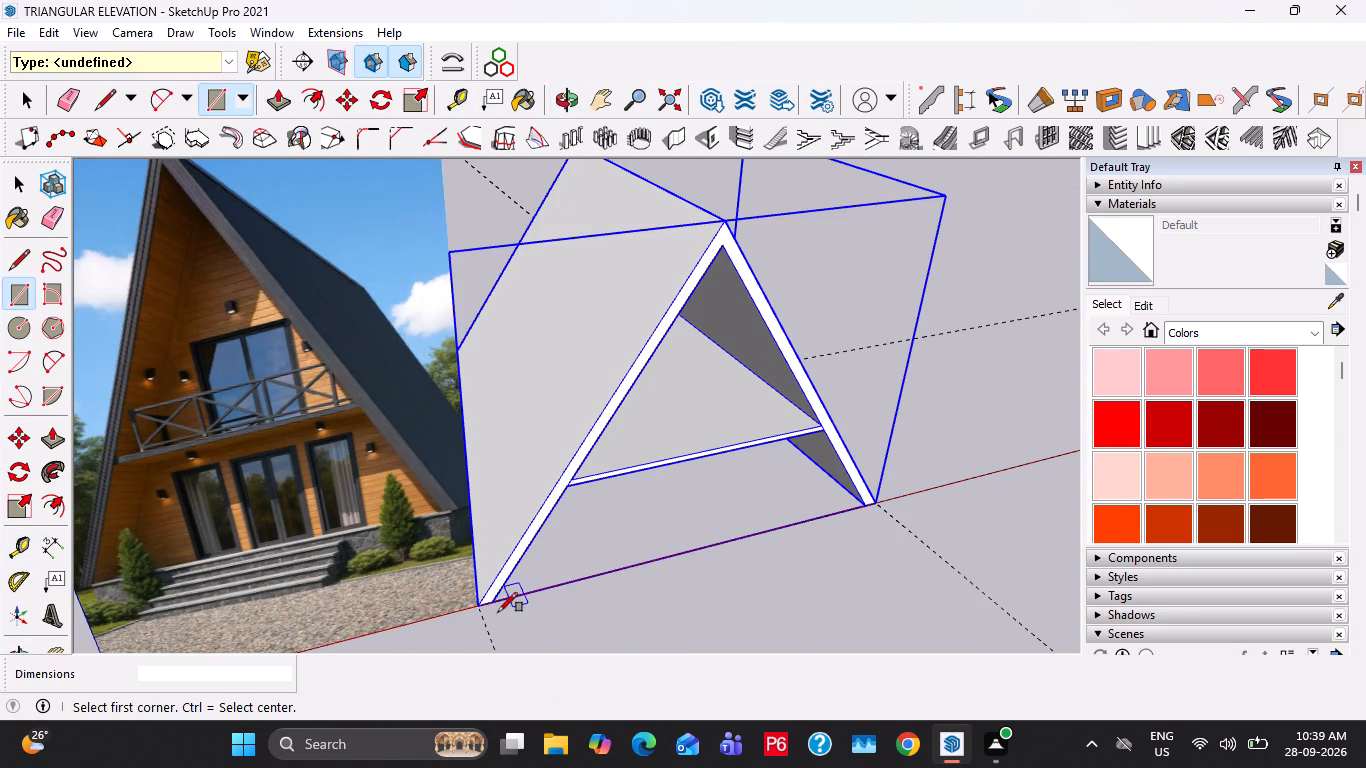
left_click(480, 605)
middle_click_drag(966, 455, 576, 468)
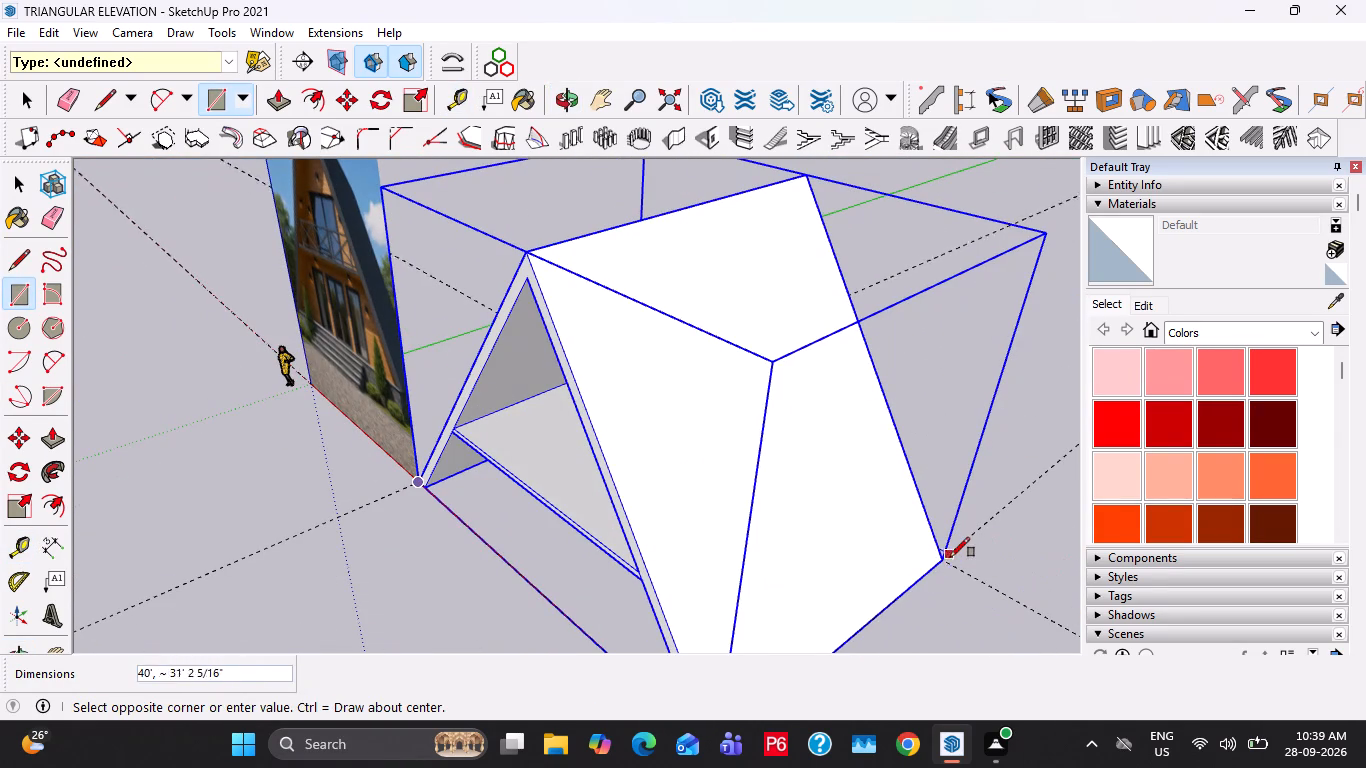
left_click(950, 557)
key("space")
Extrude the footprint rectangle 4' downward to form the plinth beneath the A-frame.
middle_click_drag(694, 503, 902, 406)
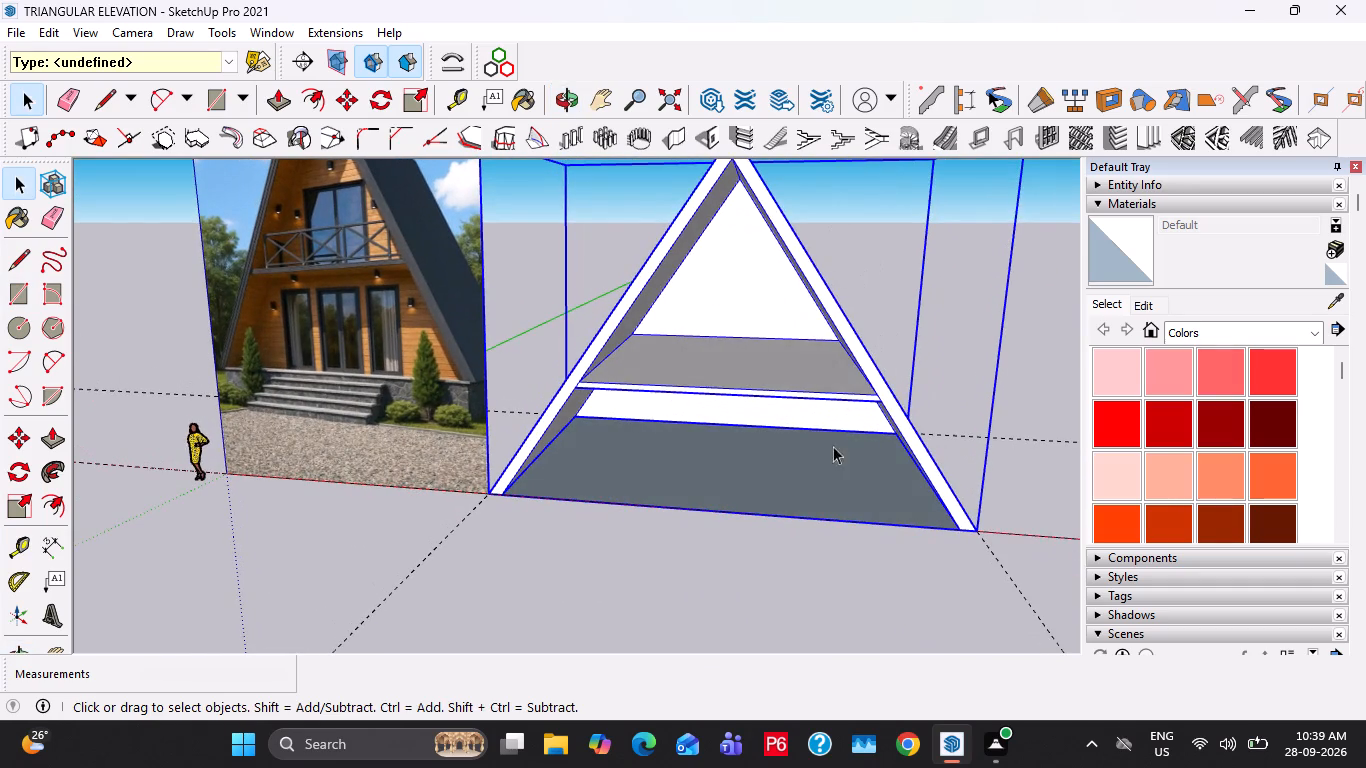
left_click(768, 474)
key("p")
left_click(767, 478)
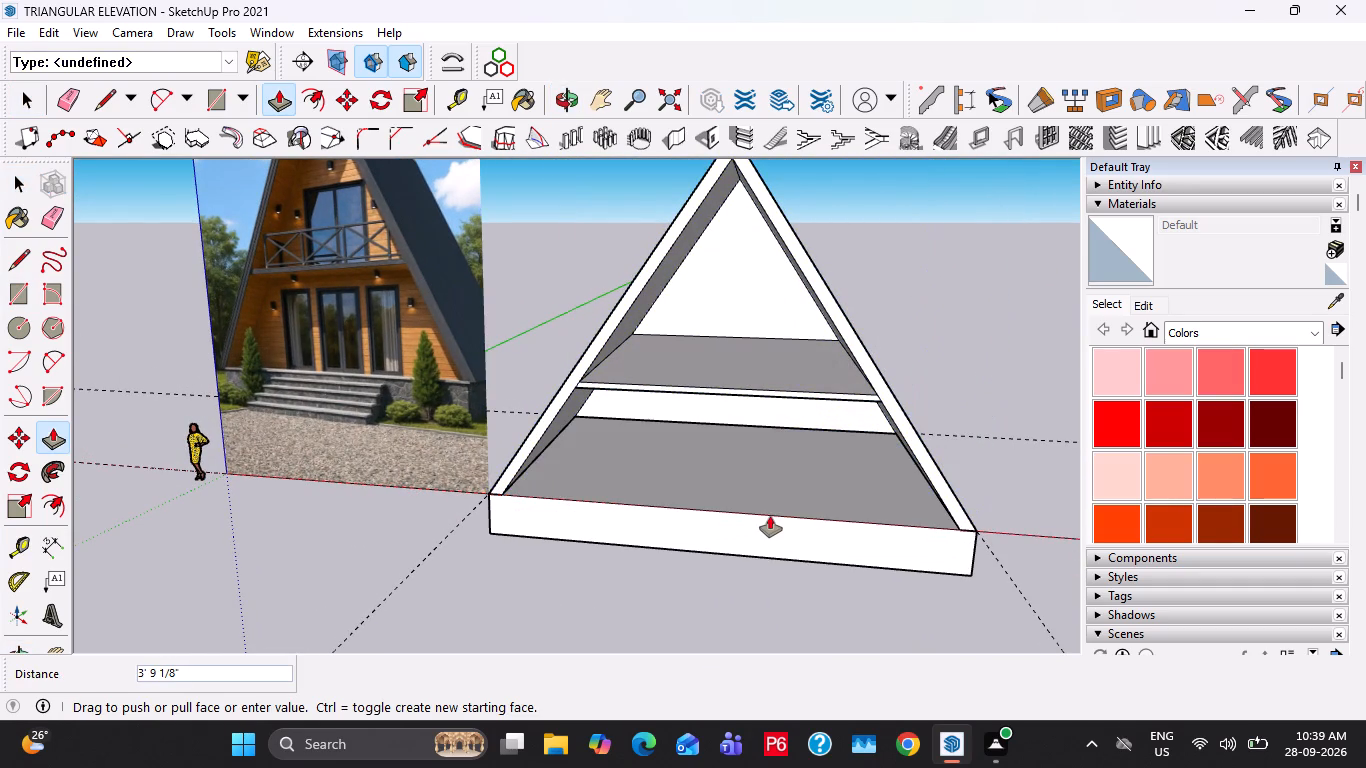
type("4'")
key("Return")
key("space")
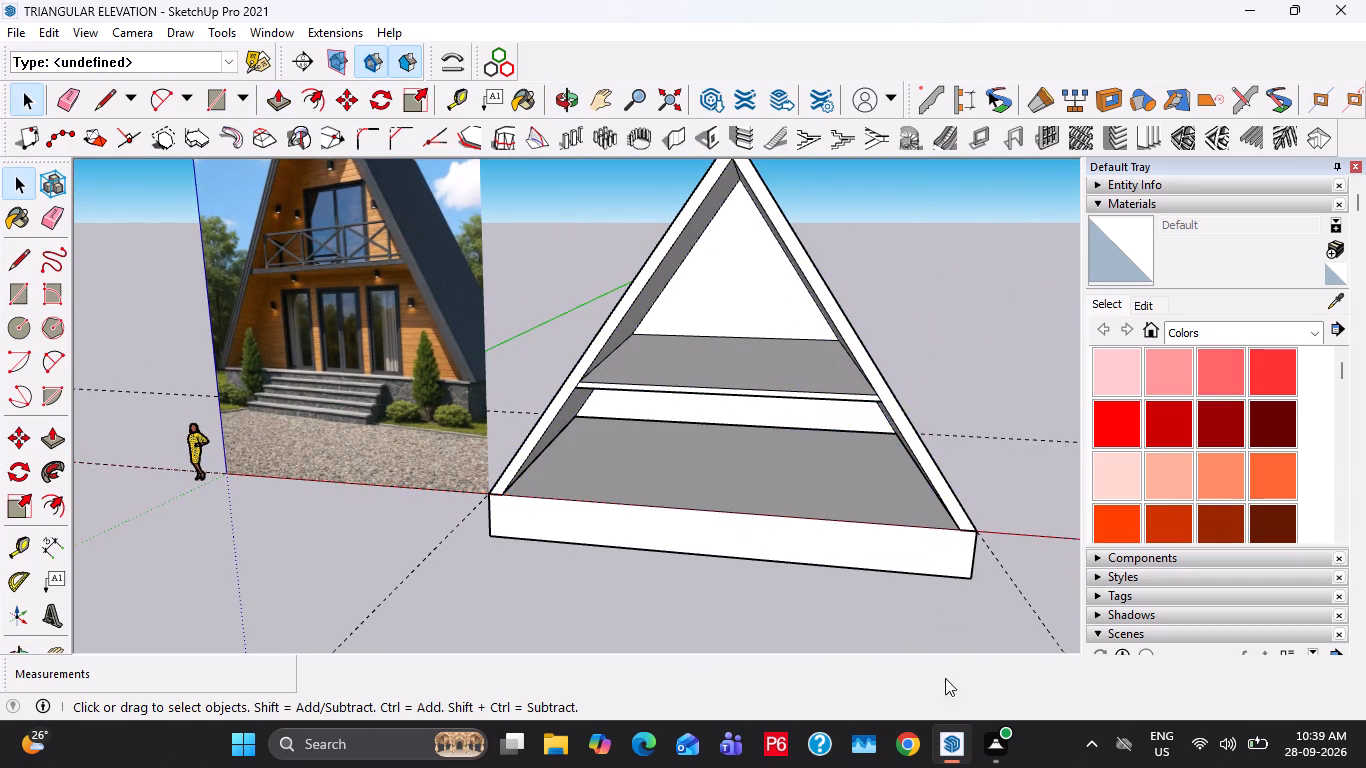
Extend the plinth's front face 3' outward beyond the A-frame's open front.
middle_click_drag(673, 560, 754, 570)
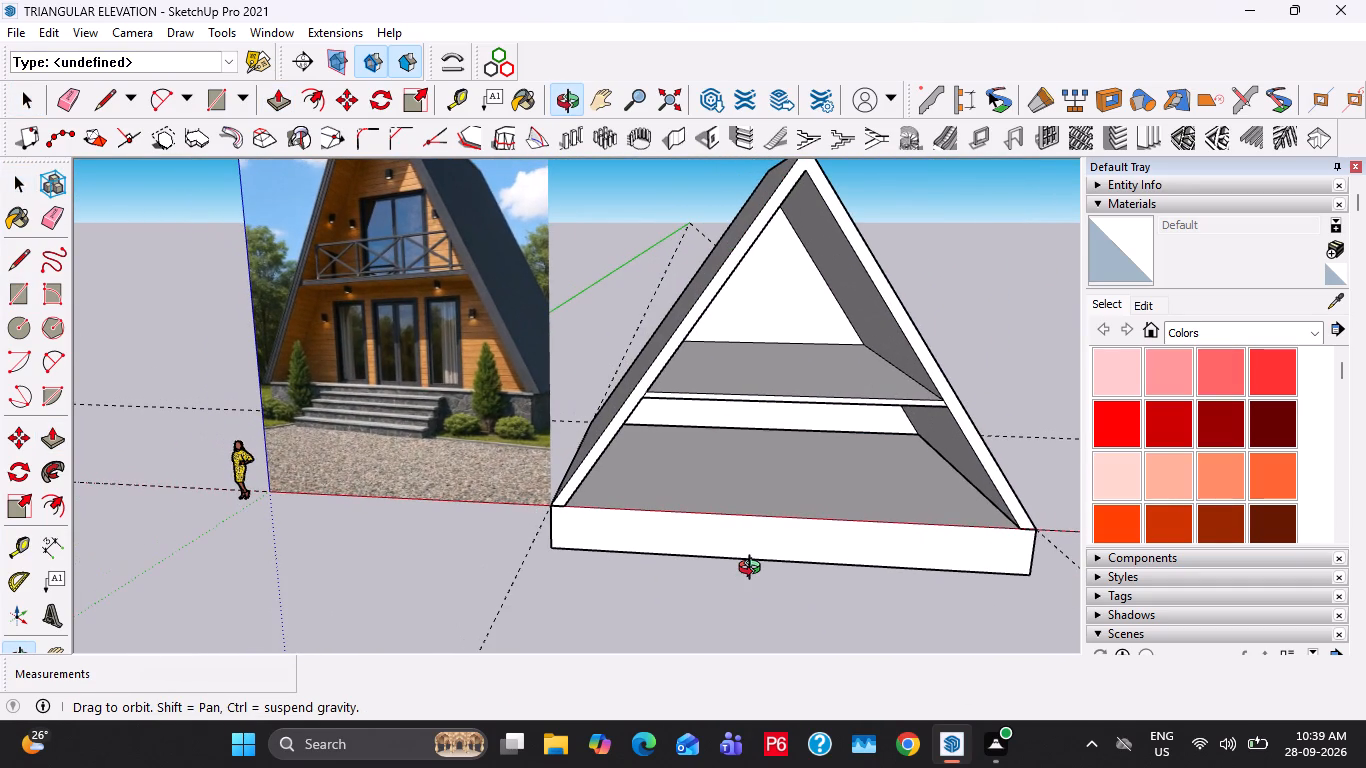
middle_click_drag(754, 570, 758, 572)
middle_click_drag(773, 538, 715, 570)
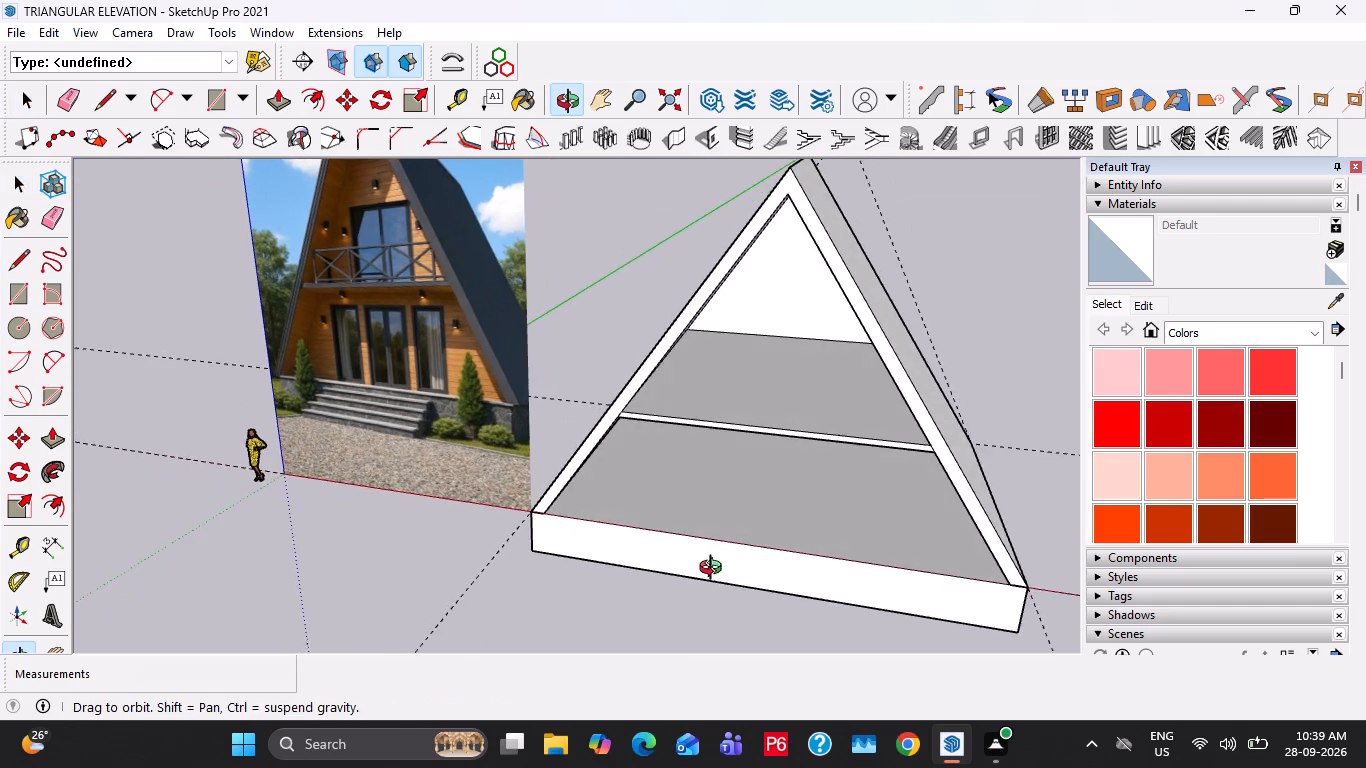
middle_click_drag(715, 570, 693, 570)
left_click(690, 564)
key("p")
left_click(689, 563)
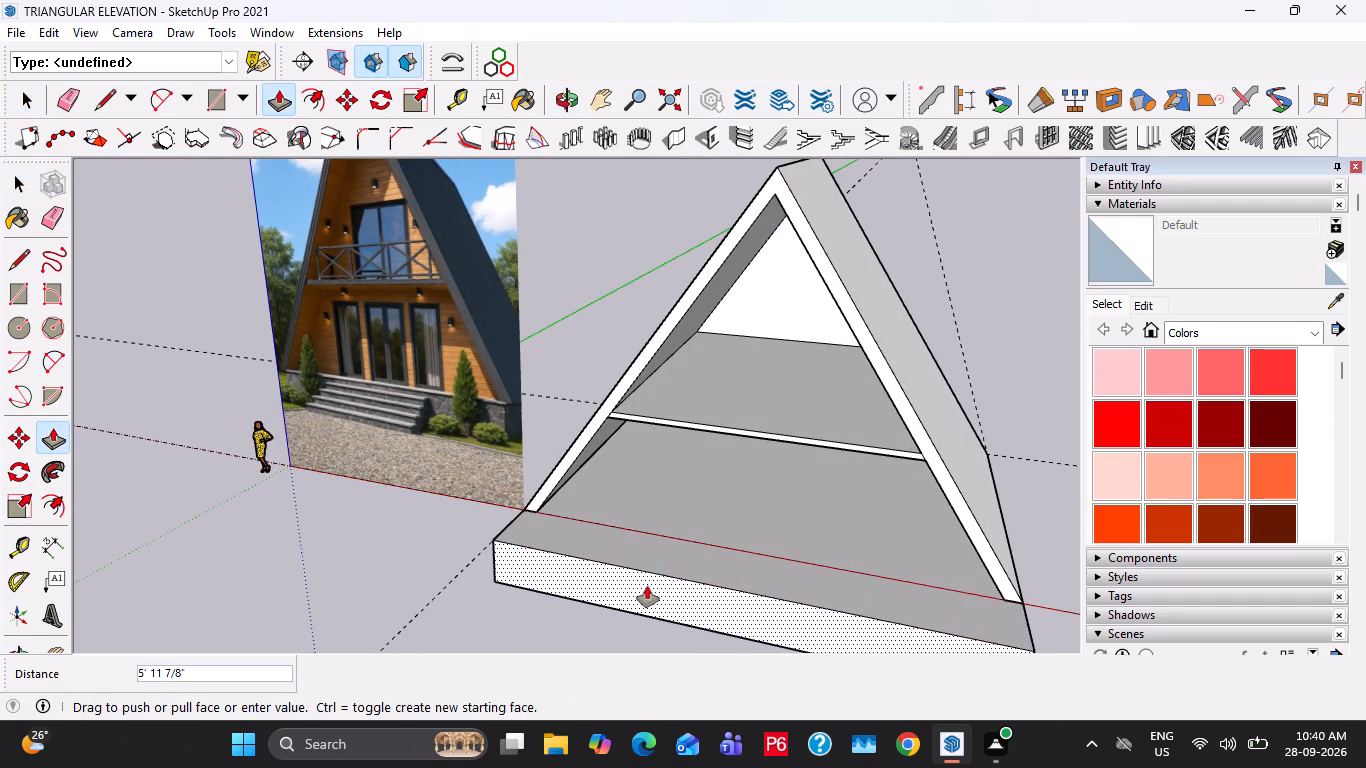
key("4")
key("BackSpace")
left_click(650, 585)
key("3")
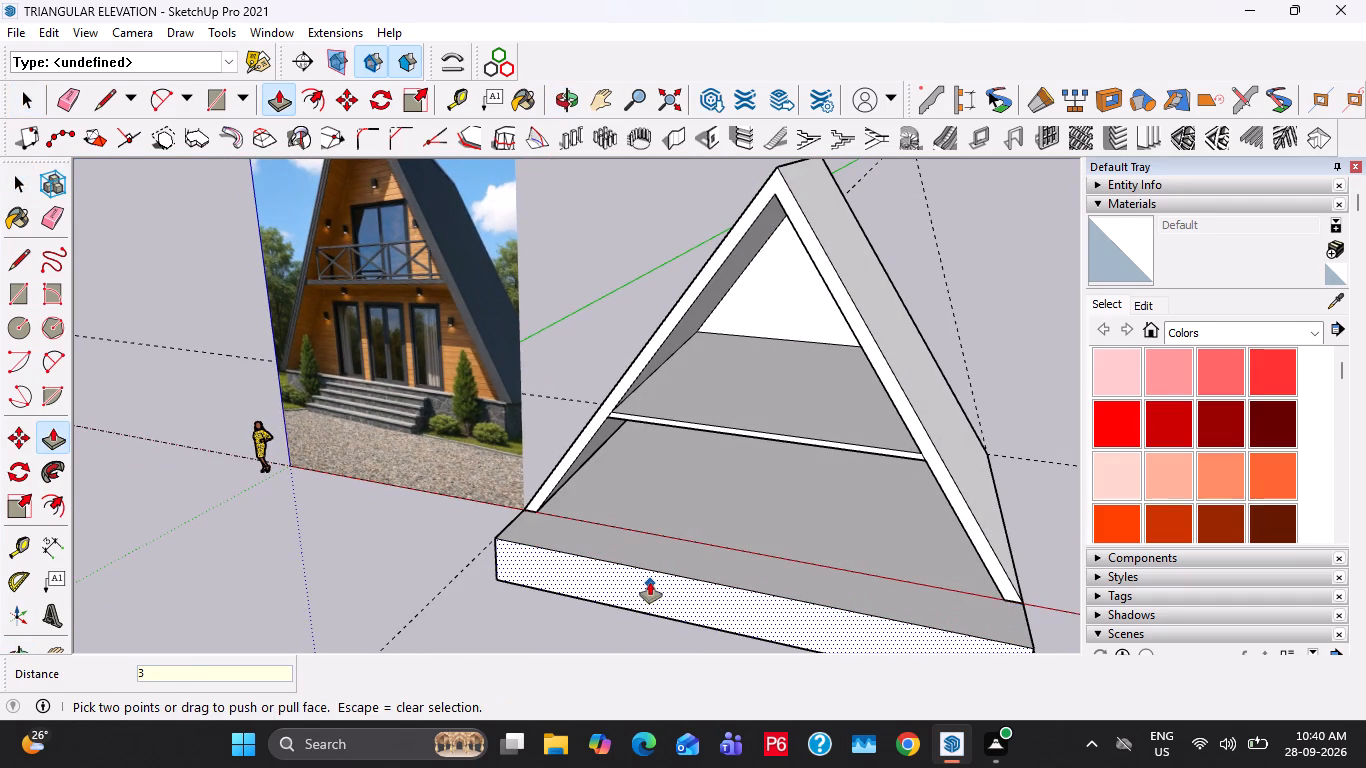
key("apostrophe")
key("Return")
Group all the plinth's geometry.
middle_click_drag(647, 572, 726, 597)
key("space")
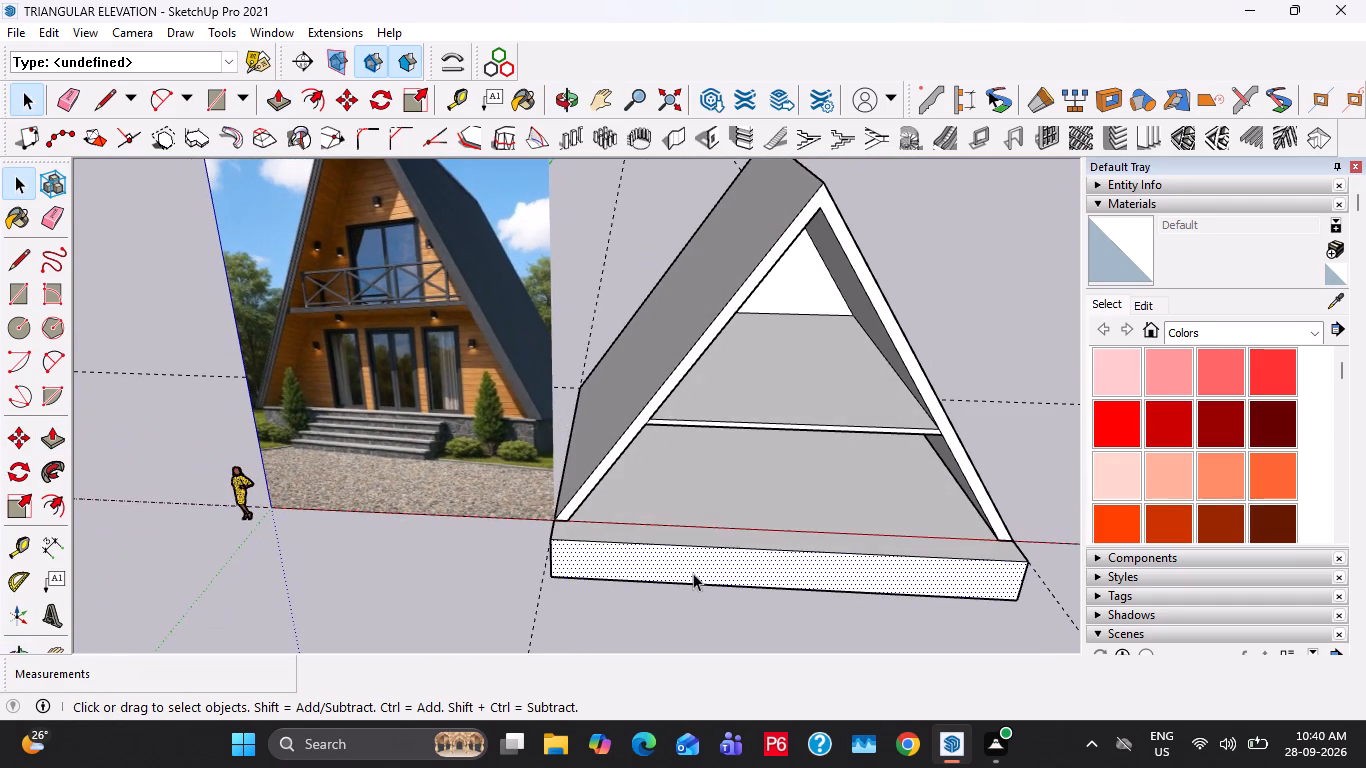
triple_click(693, 572)
right_click(693, 571)
left_click(774, 392)
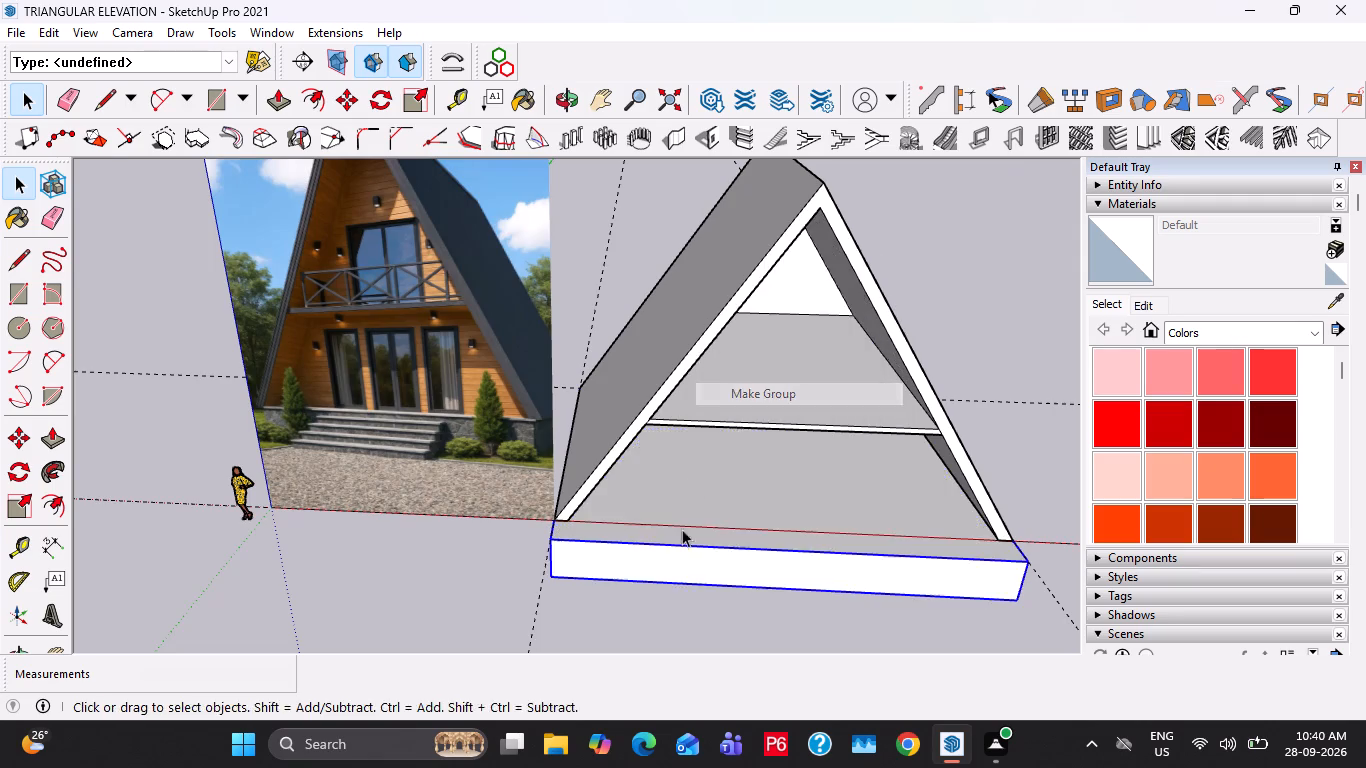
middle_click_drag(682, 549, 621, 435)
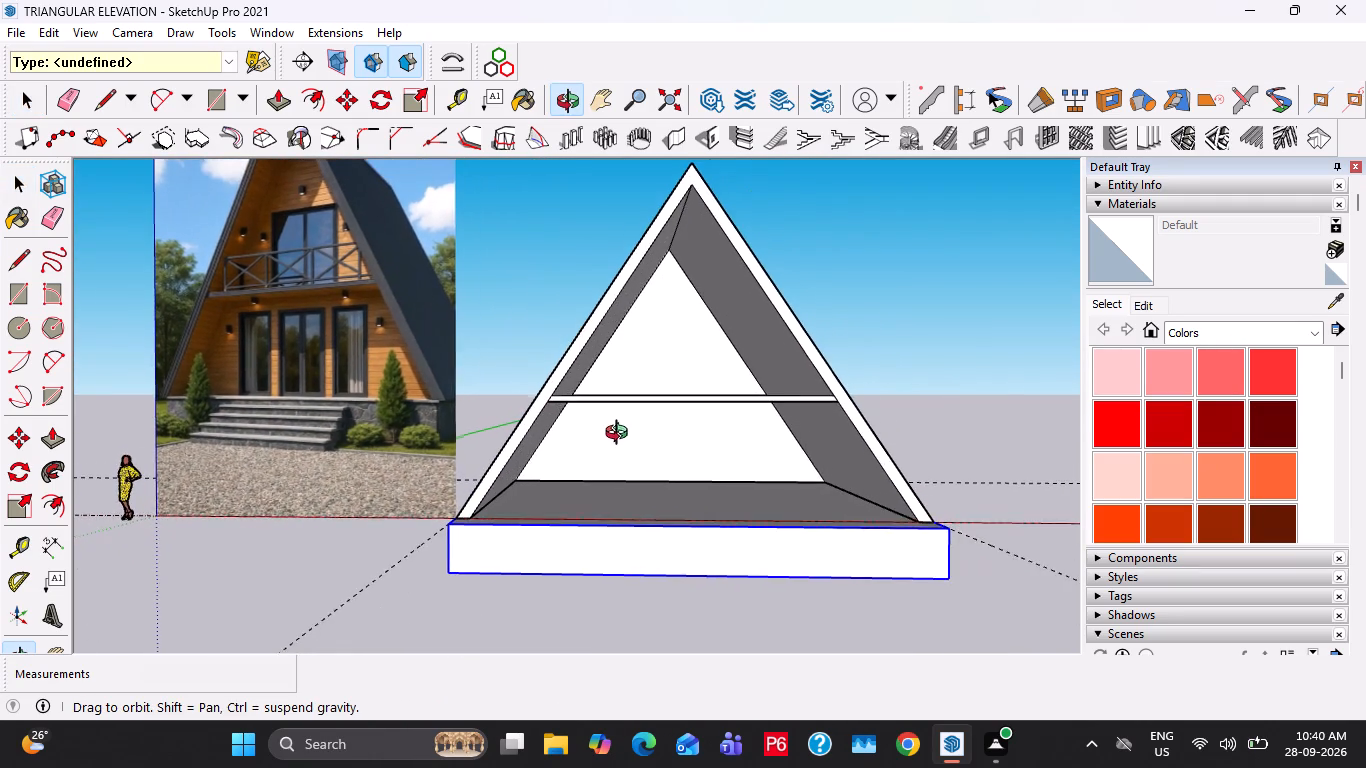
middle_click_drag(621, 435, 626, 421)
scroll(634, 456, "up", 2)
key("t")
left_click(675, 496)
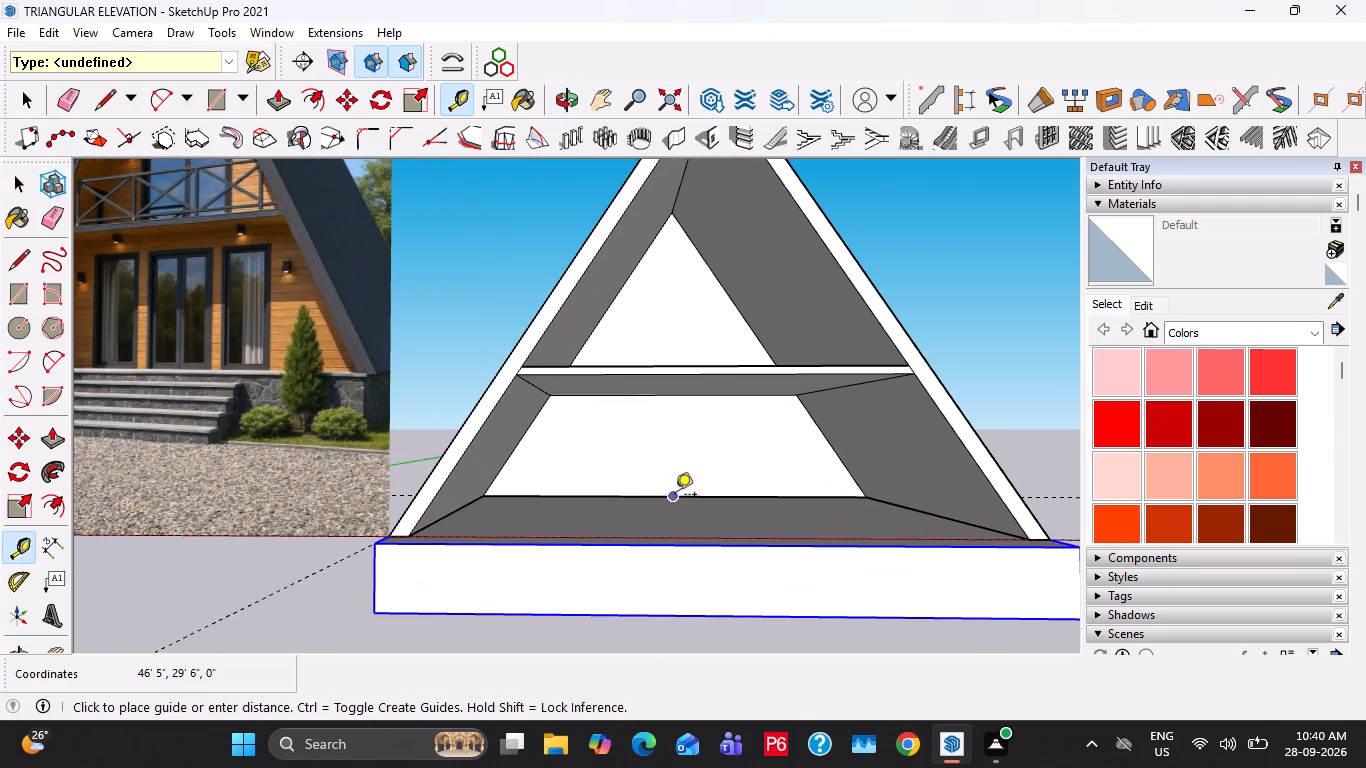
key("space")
Place a guide through the midpoint of the plinth's bottom front edge, running parallel to the plinth's sides.
scroll(628, 415, "down", 3)
middle_click_drag(671, 424, 702, 429)
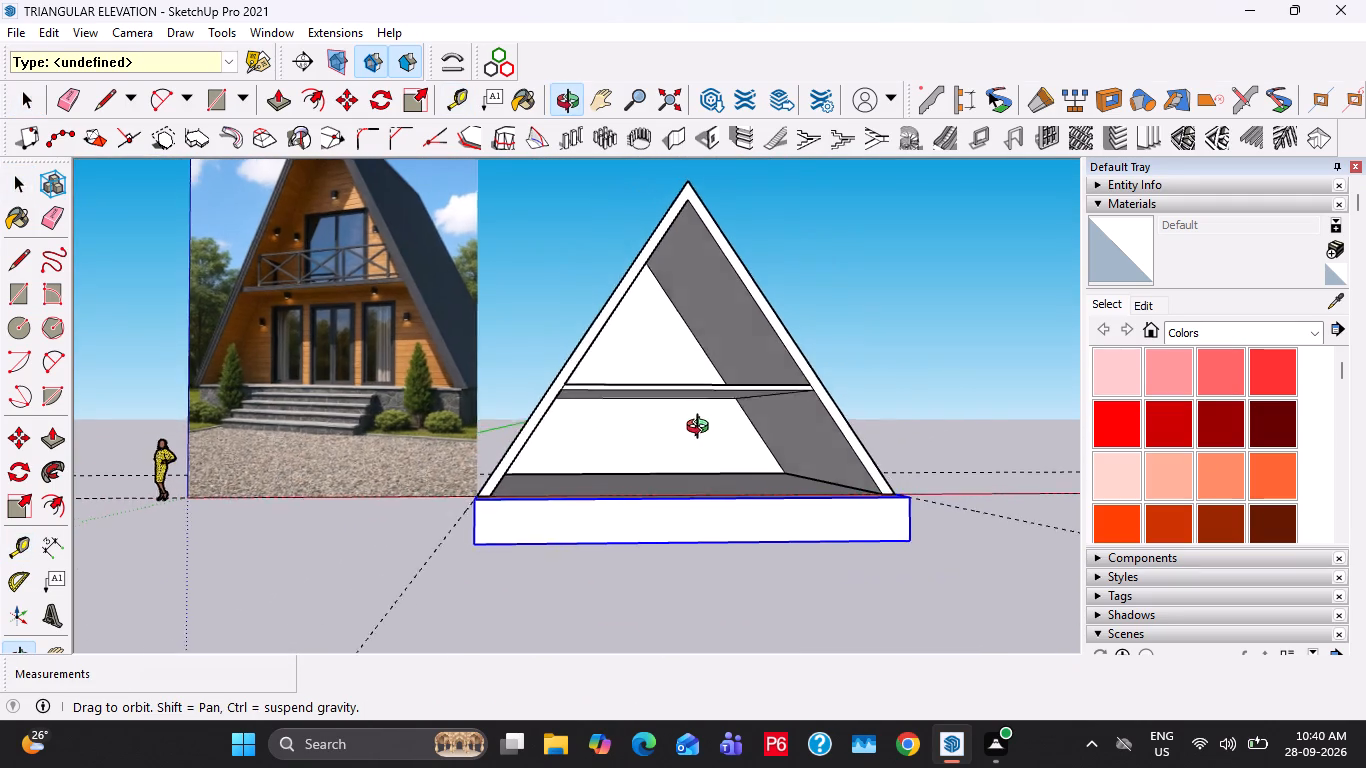
middle_click_drag(702, 429, 717, 434)
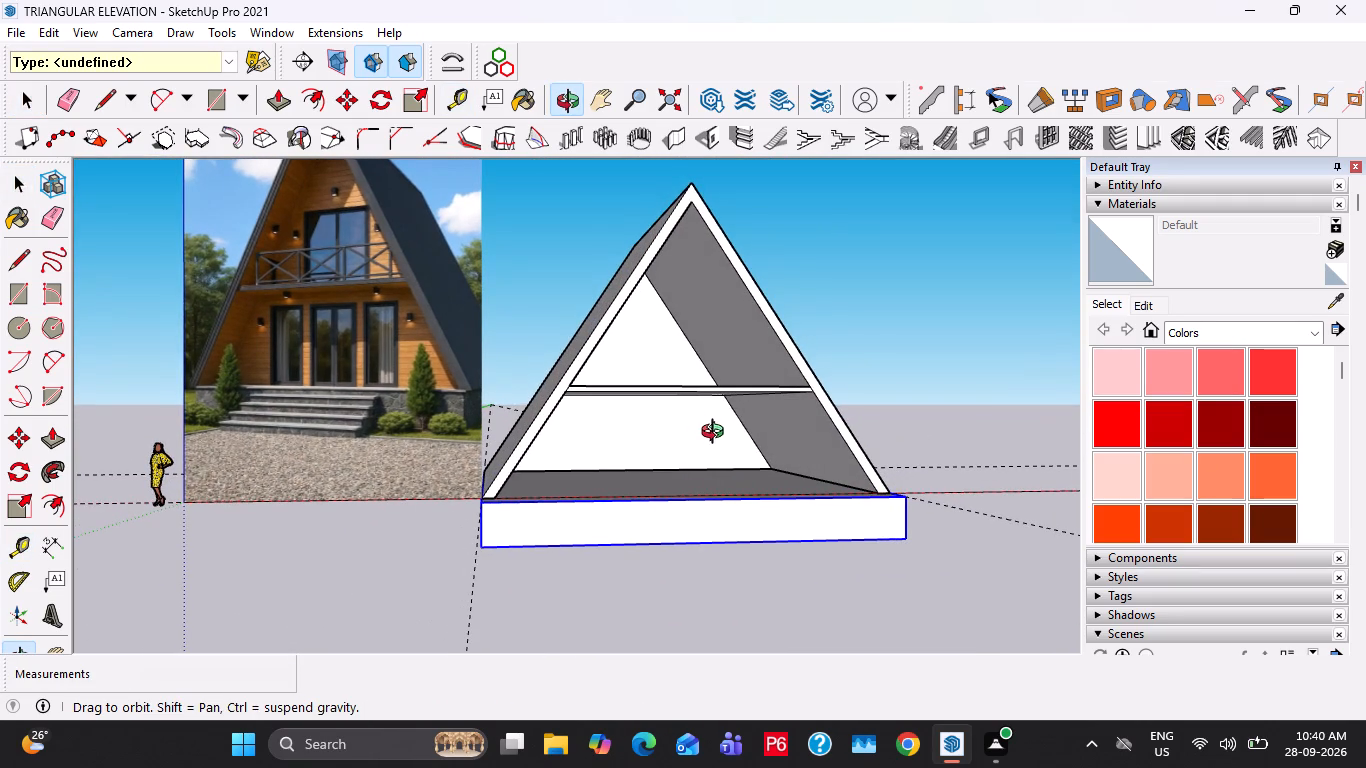
middle_click_drag(717, 434, 714, 440)
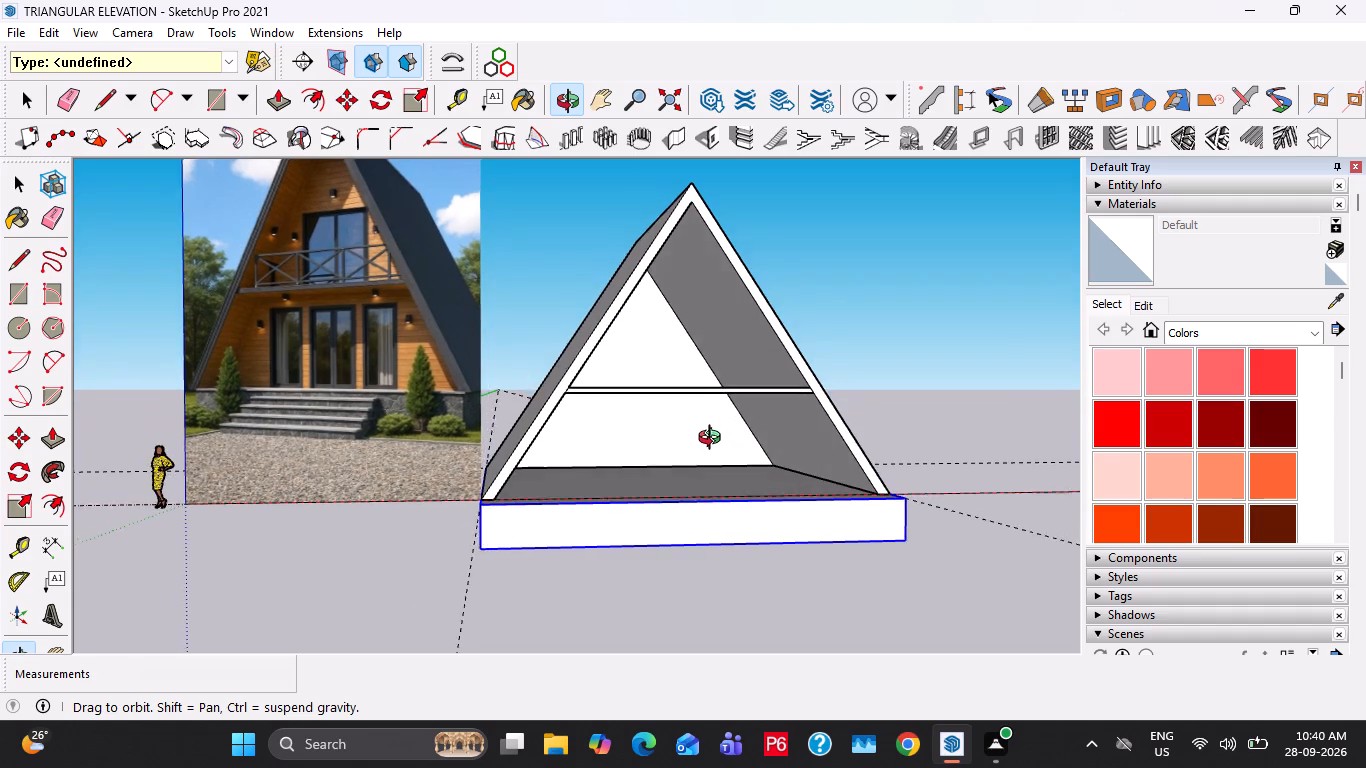
middle_click_drag(714, 440, 709, 476)
key("t")
scroll(848, 518, "up", 3)
middle_click_drag(904, 559, 680, 567)
double_click(805, 591)
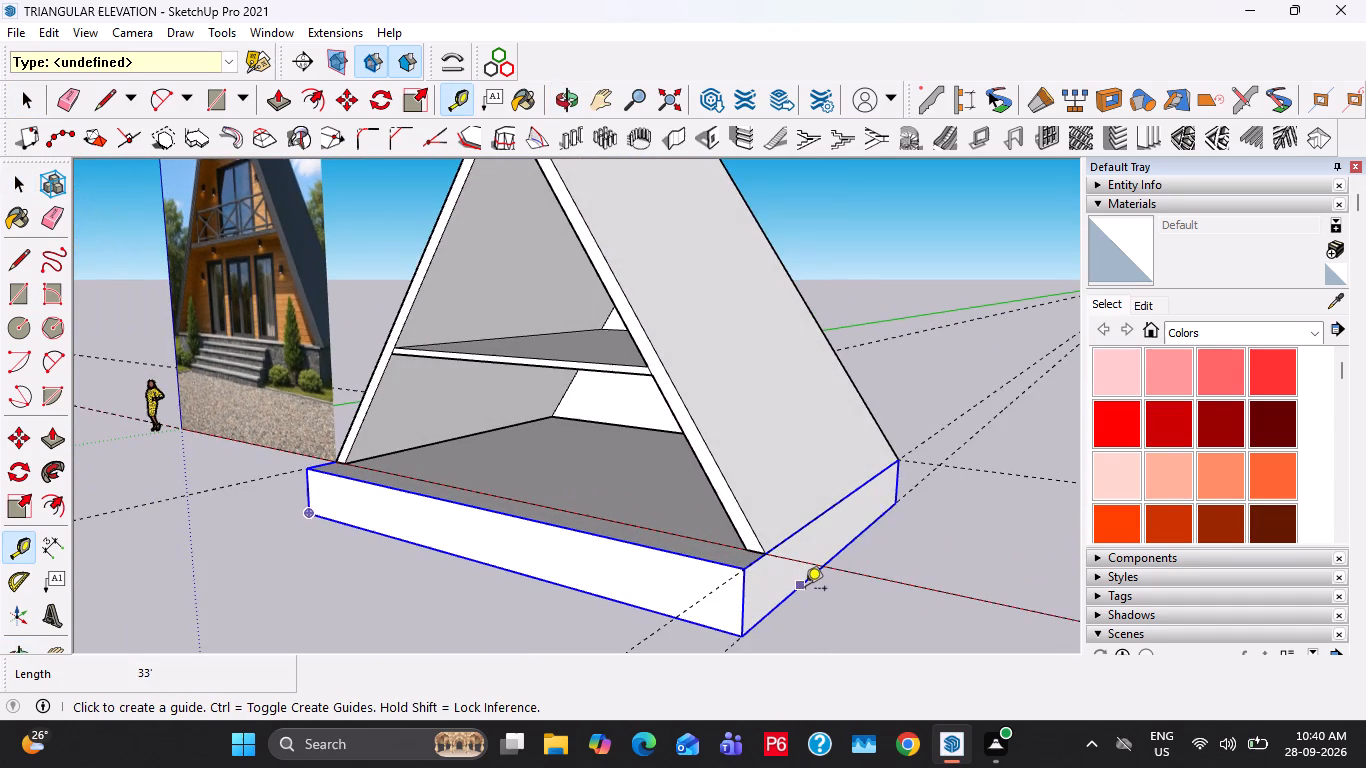
middle_click_drag(524, 544, 817, 540)
left_click(1022, 540)
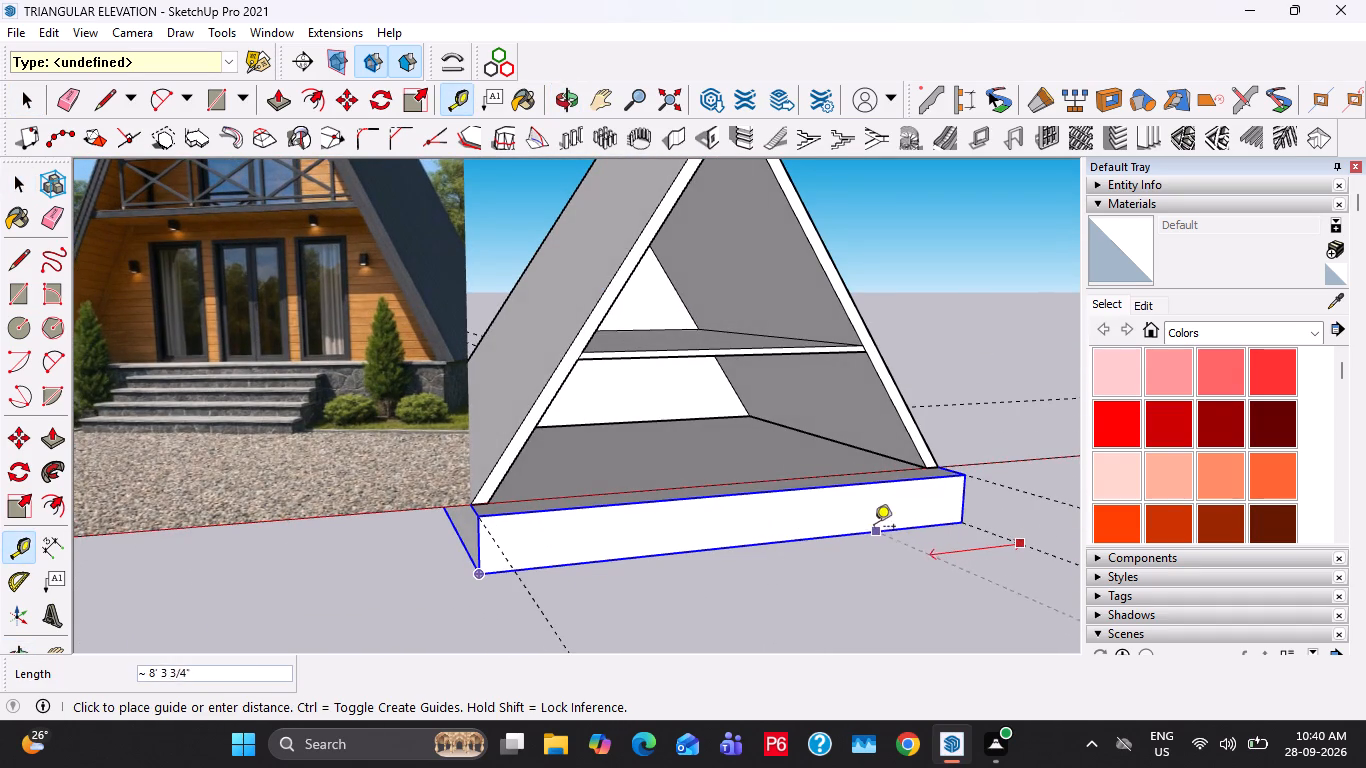
left_click(742, 547)
Add parallel guides 6' to each side of the centre guide in front of the plinth.
middle_click_drag(816, 601, 770, 606)
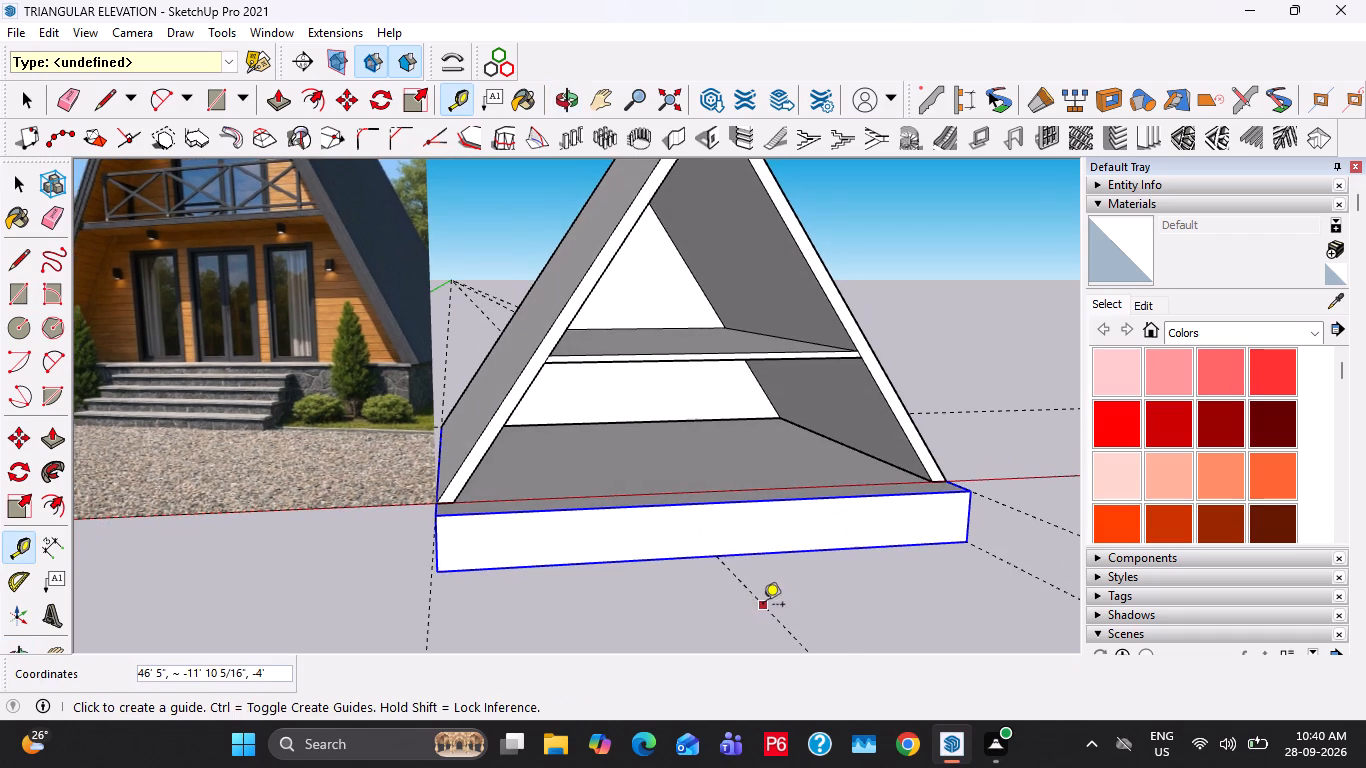
left_click(762, 598)
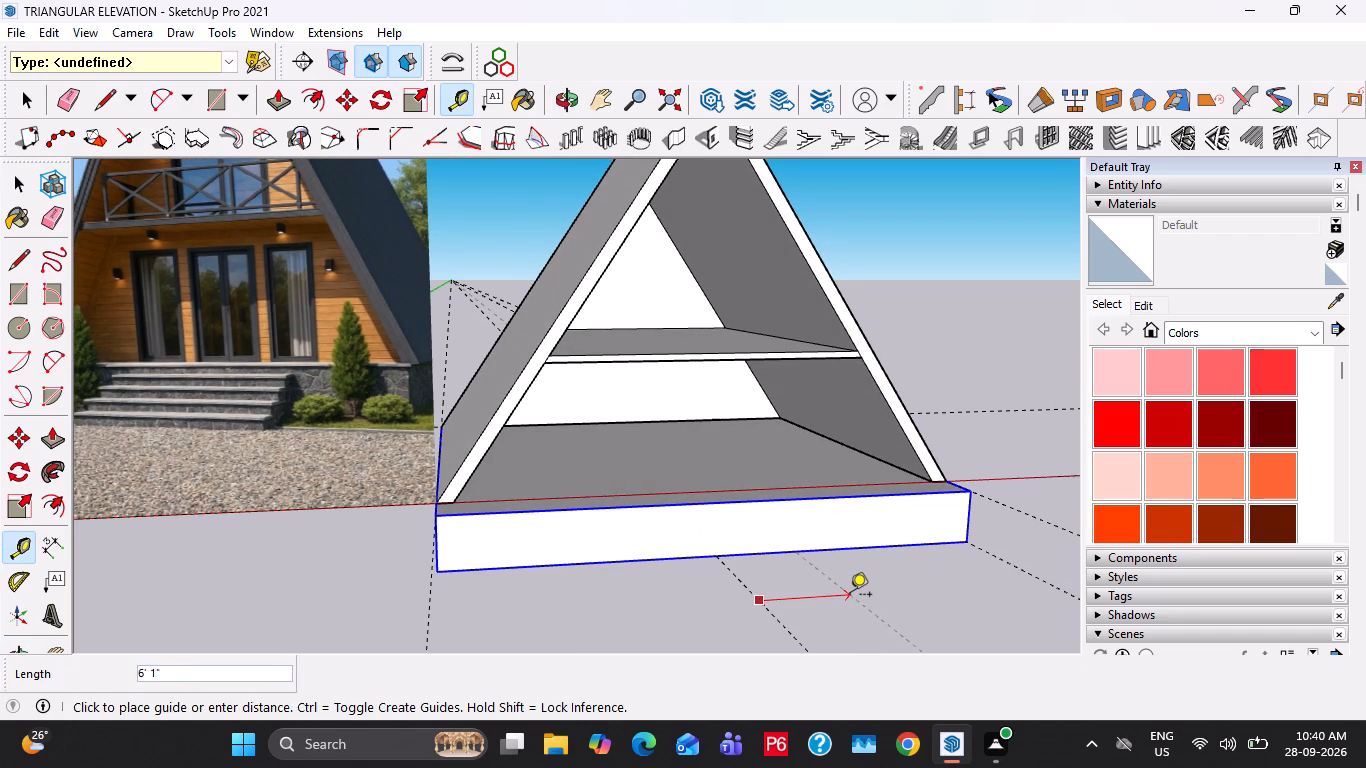
key("6")
key("apostrophe")
key("Return")
left_click(767, 606)
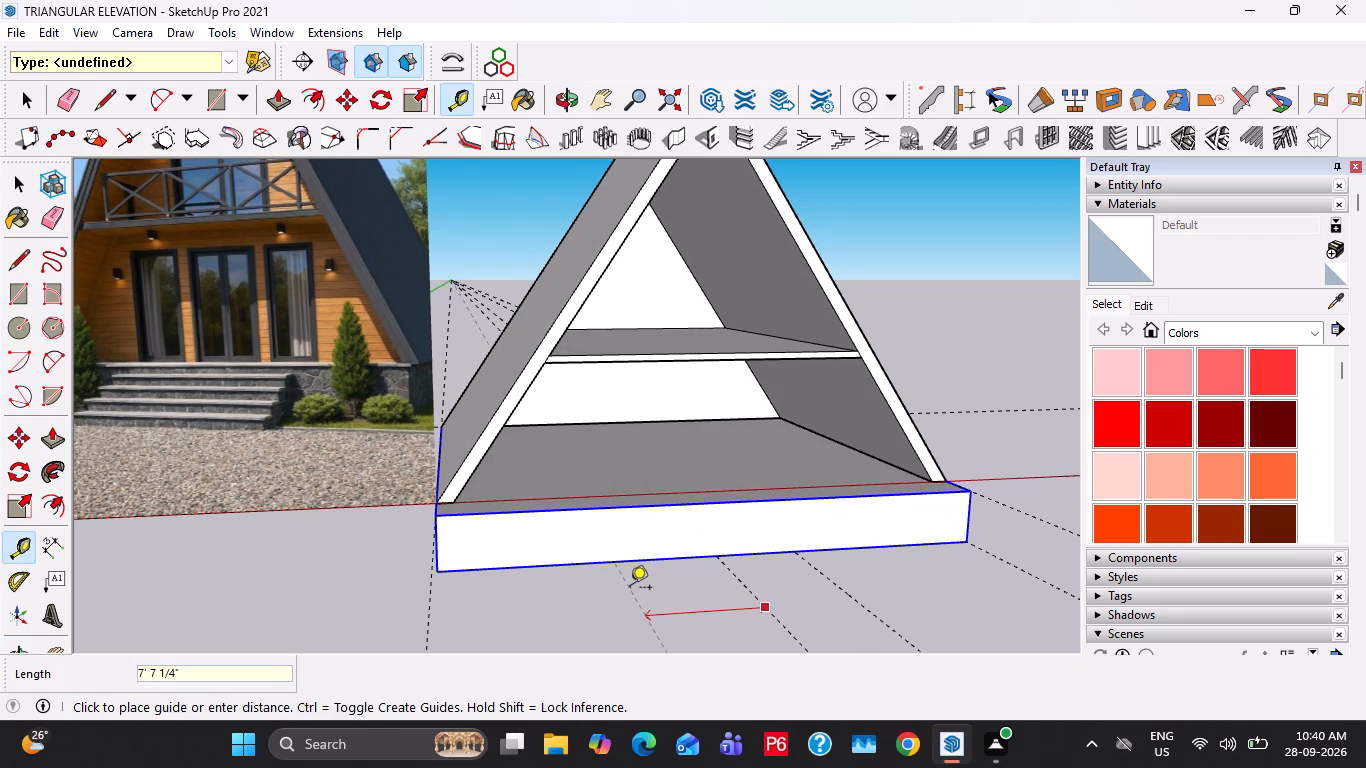
key("6")
key("shift+quotedbl")
key("equal")
key("BackSpace")
key("BackSpace")
key("BackSpace")
type("6'")
key("Return")
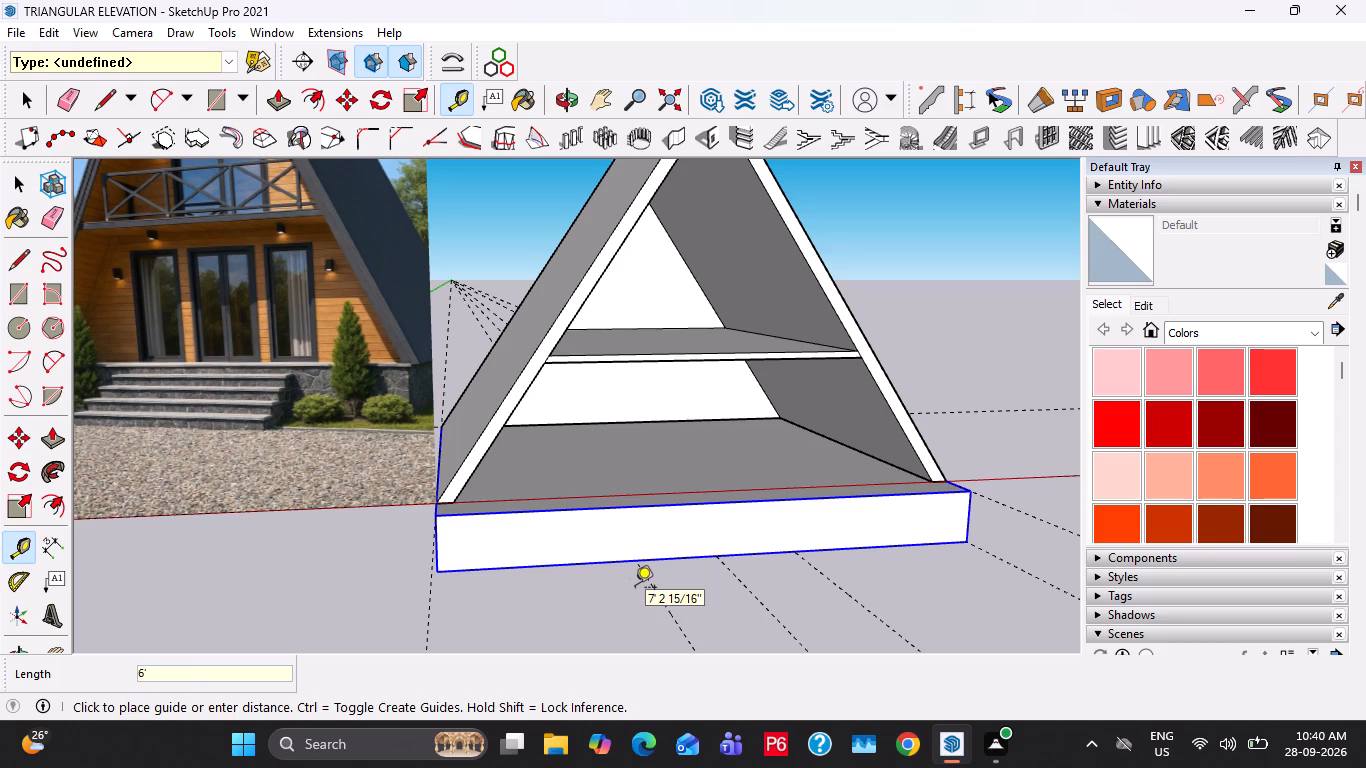
key("space")
Offset a guide 1' outward from the plinth's bottom front edge.
middle_click_drag(790, 571, 701, 646)
scroll(730, 626, "up", 2)
key("t")
left_click(769, 610)
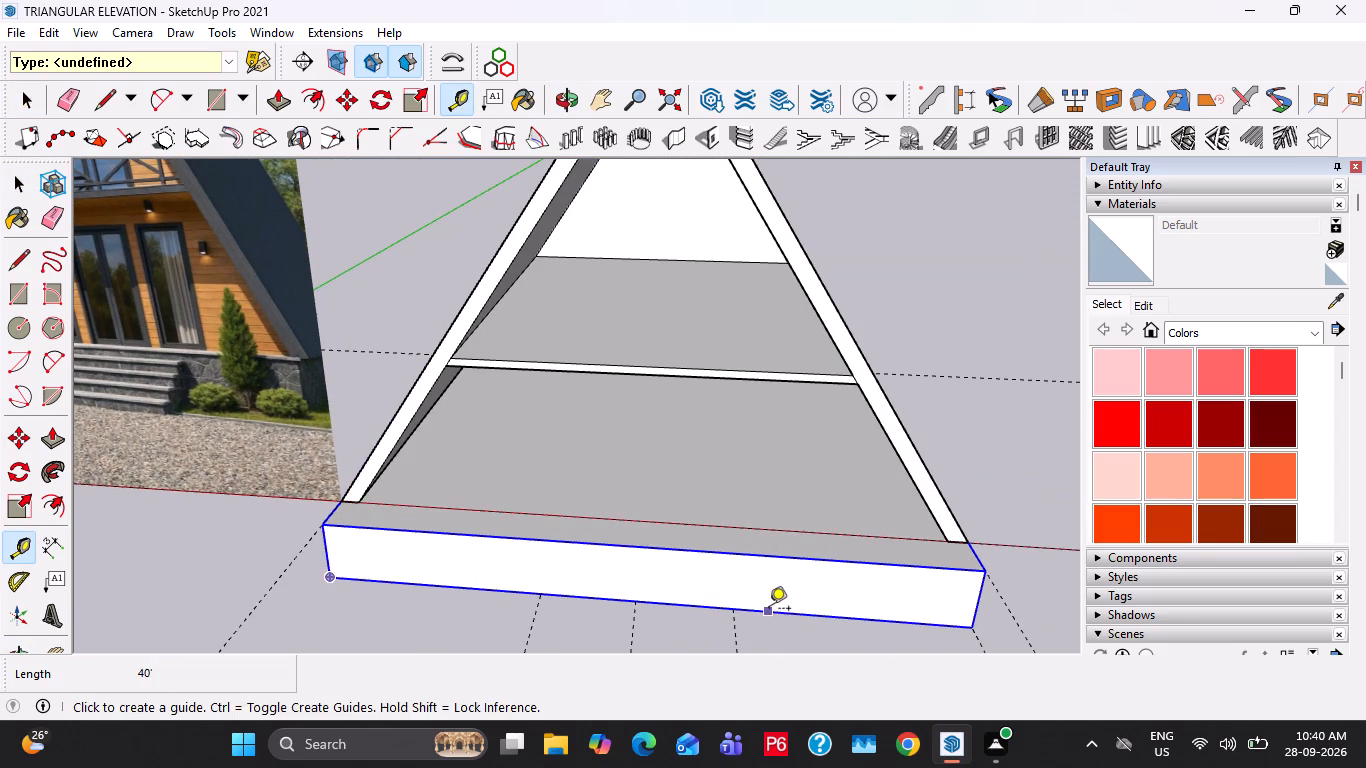
key("1")
key("apostrophe")
key("Return")
key("space")
Draw a 12' by 1' rectangle on the ground against the plinth's front, between the two outer guides and the 1' guide.
middle_click_drag(659, 597, 690, 638)
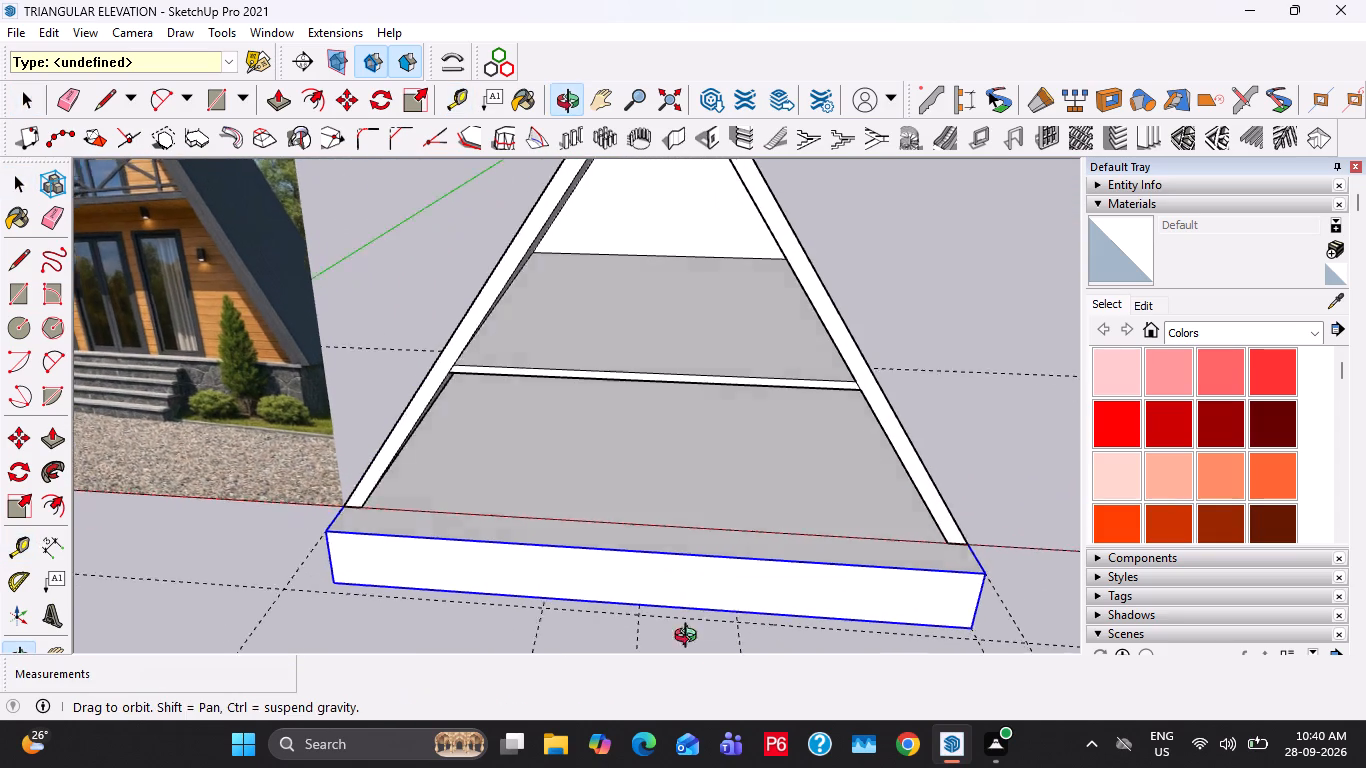
middle_click_drag(690, 638, 727, 621)
scroll(661, 556, "up", 8)
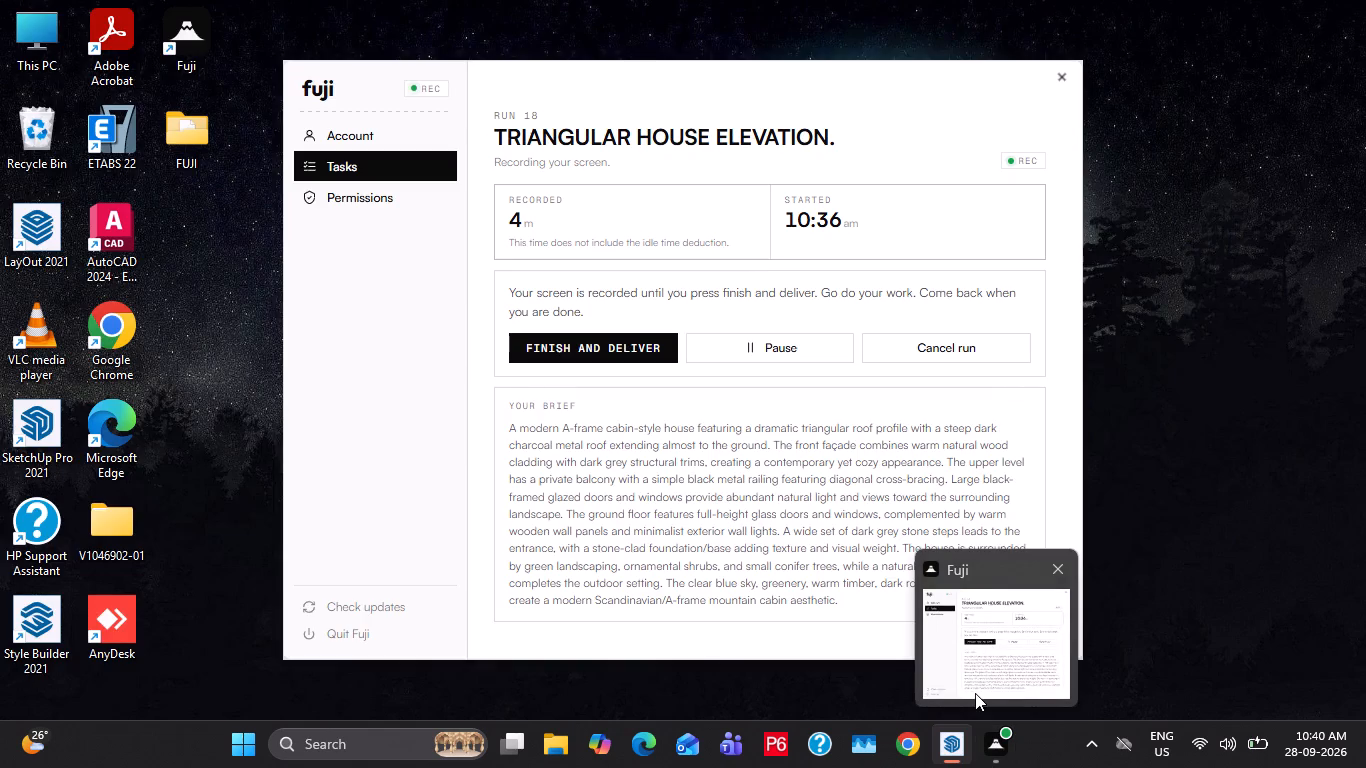
key("r")
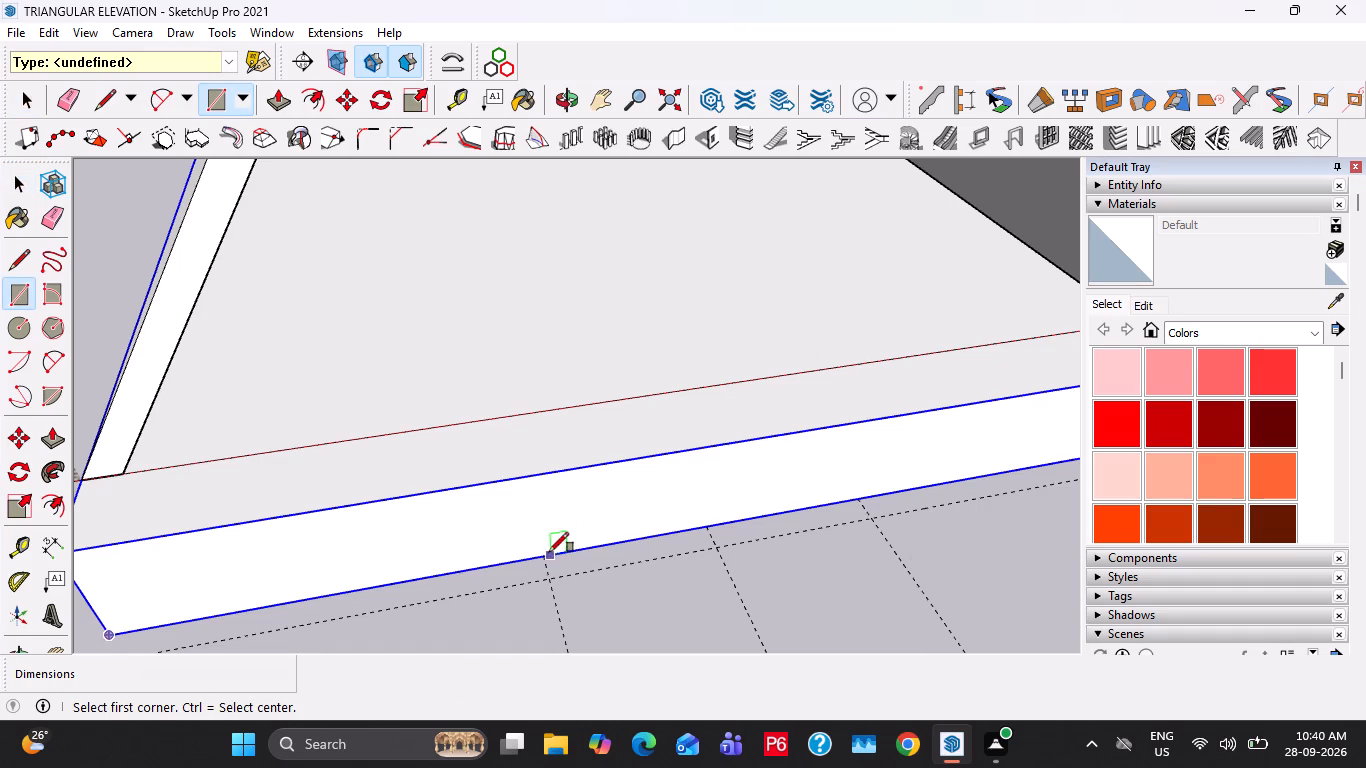
left_click(548, 554)
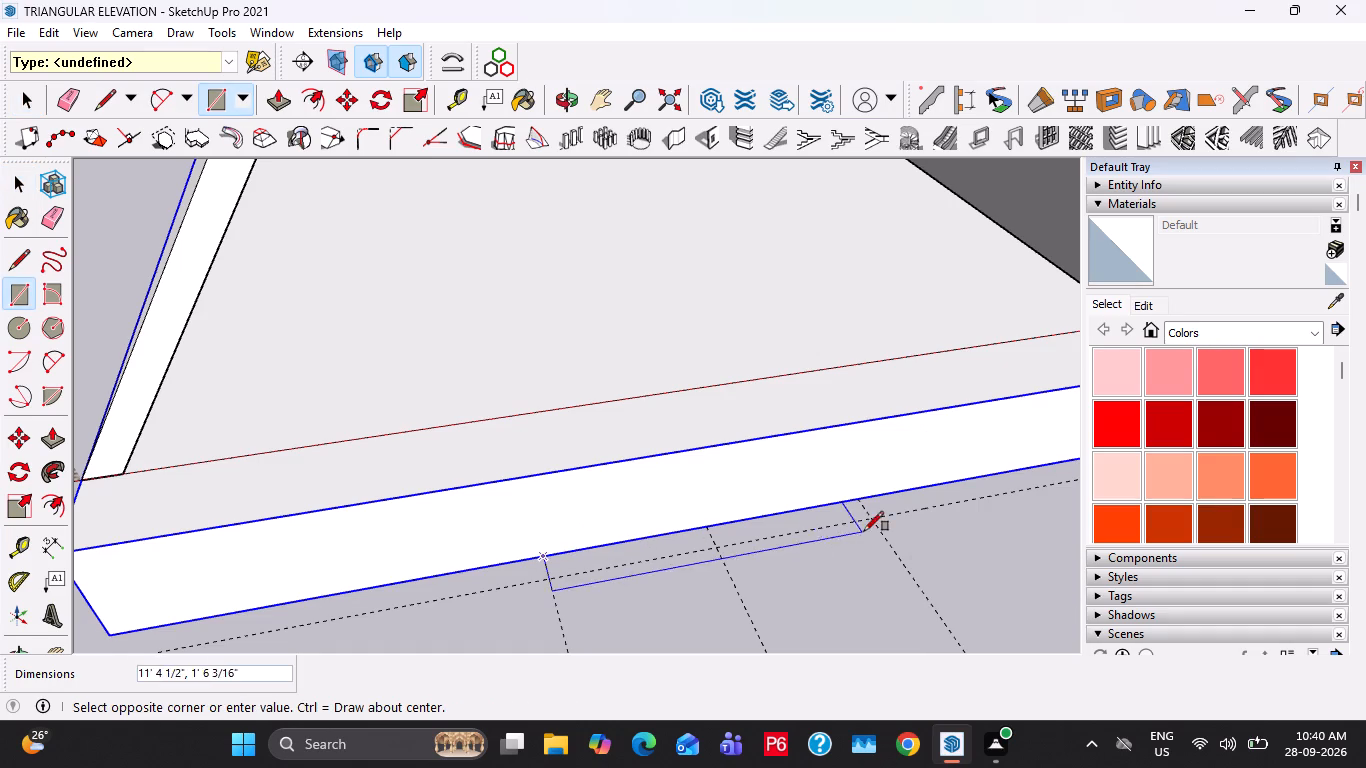
left_click(870, 522)
key("space")
Extrude the rectangle 6" upward to form a stair step.
key("p")
left_click(804, 518)
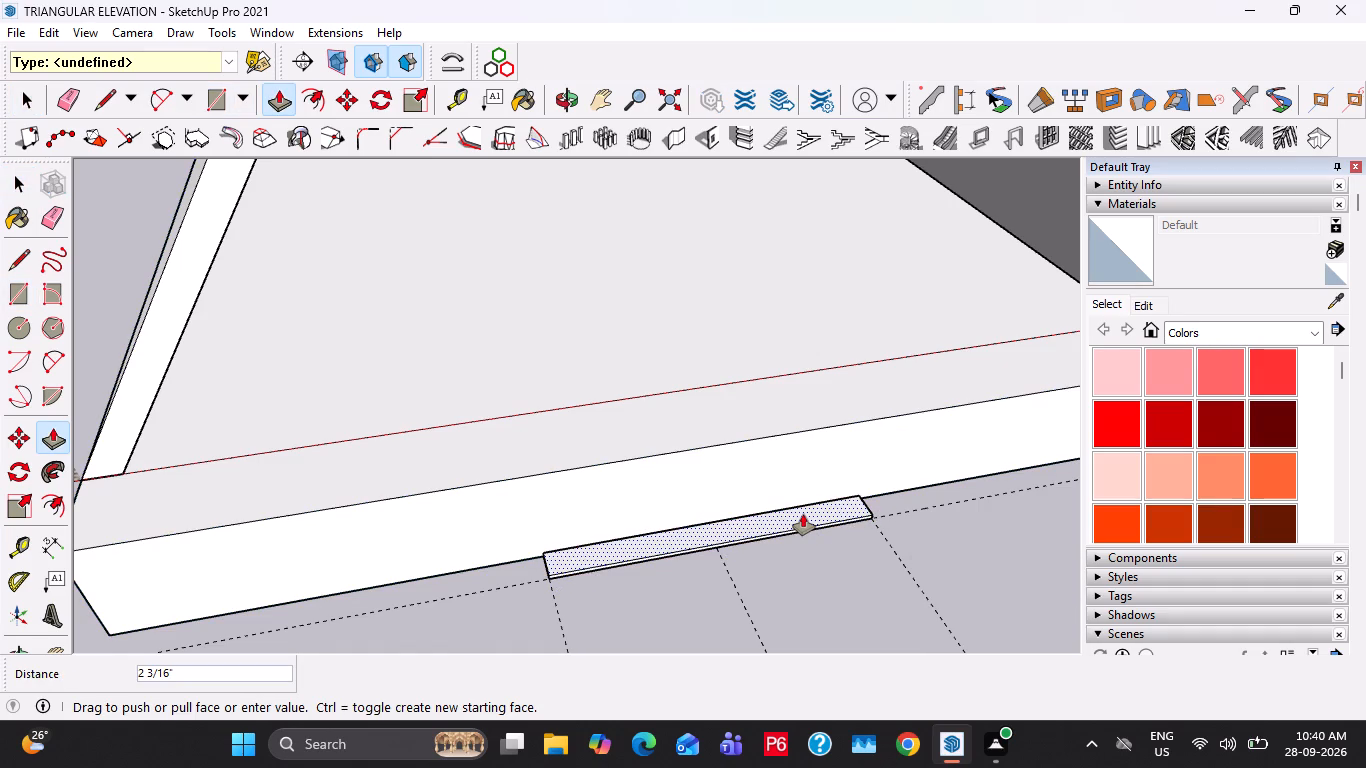
type("6\"")
key("Return")
Extend the step's front face 2' outward from the plinth.
middle_click_drag(735, 540, 1018, 422)
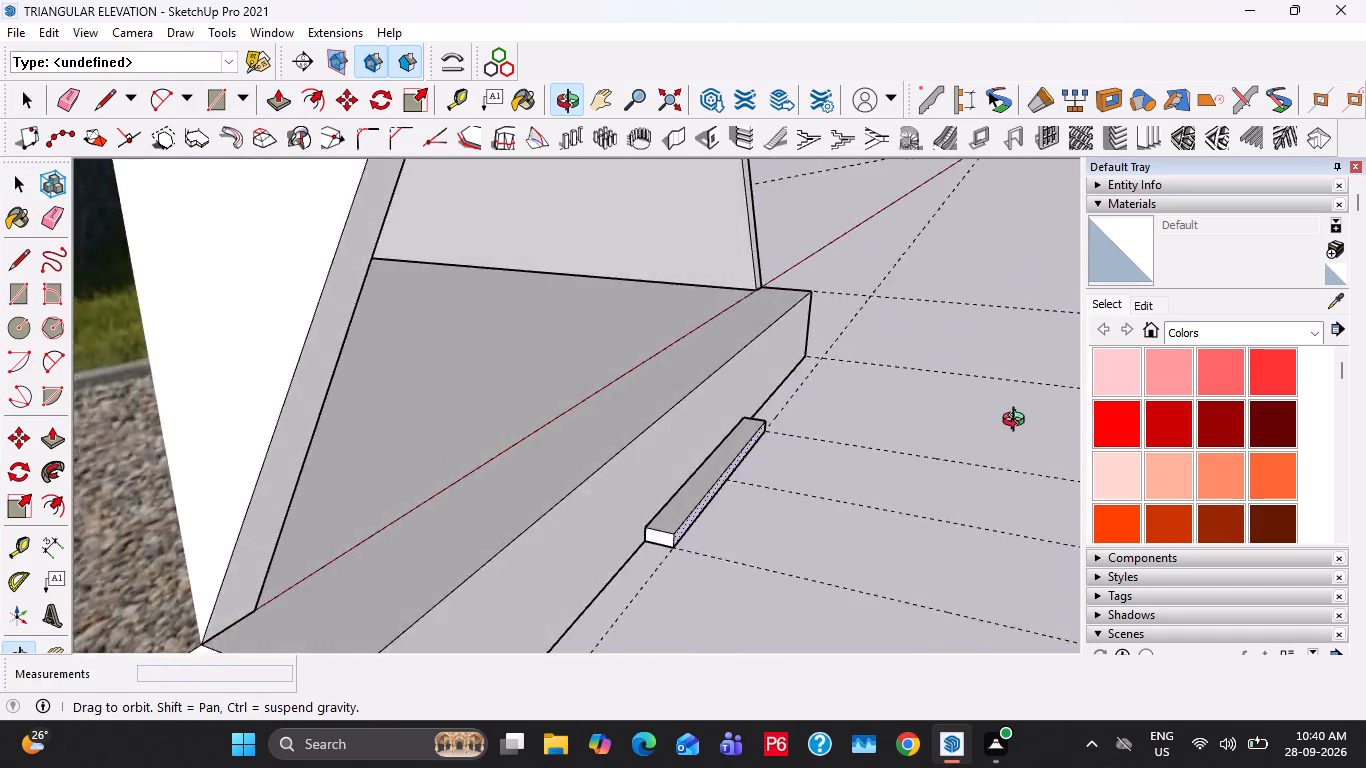
middle_click_drag(1018, 422, 919, 429)
left_click(699, 519)
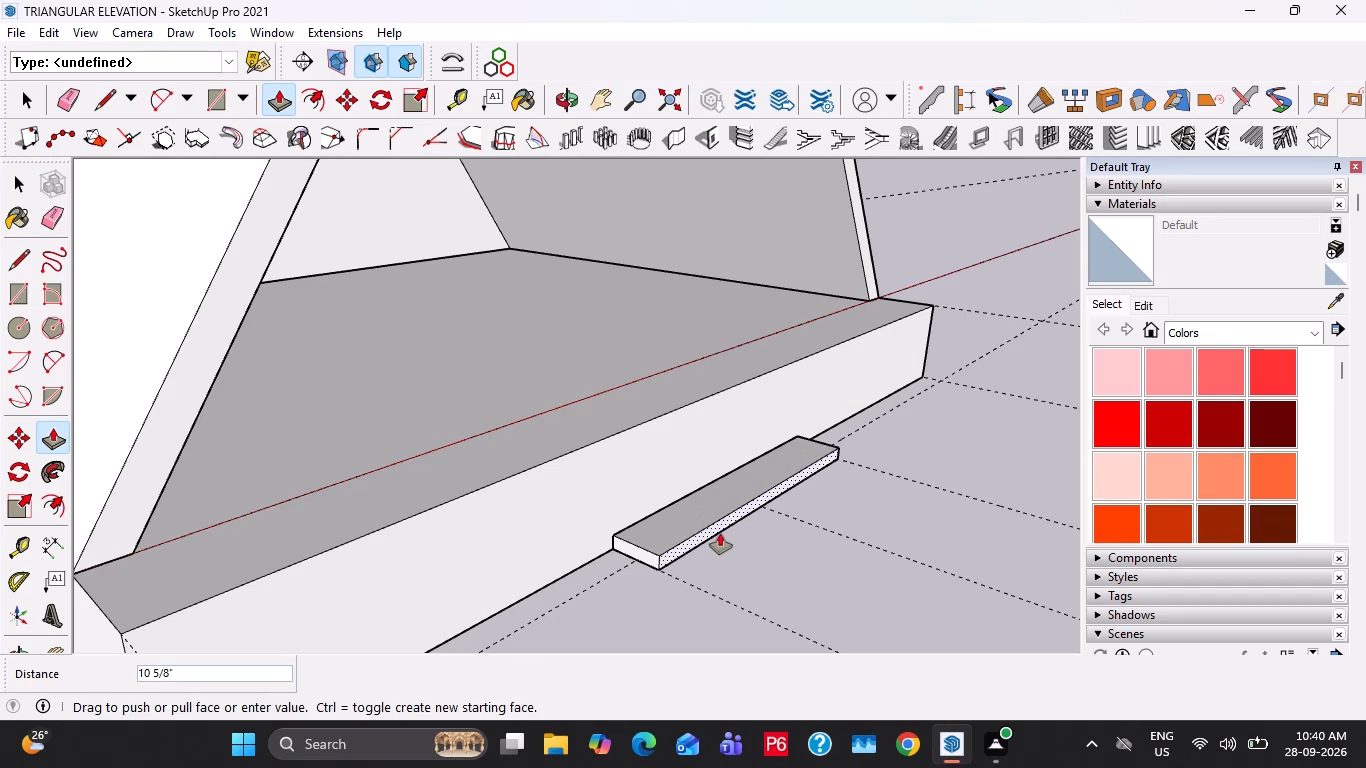
type("2'")
key("Return")
Group all the step's geometry.
key("space")
triple_click(720, 533)
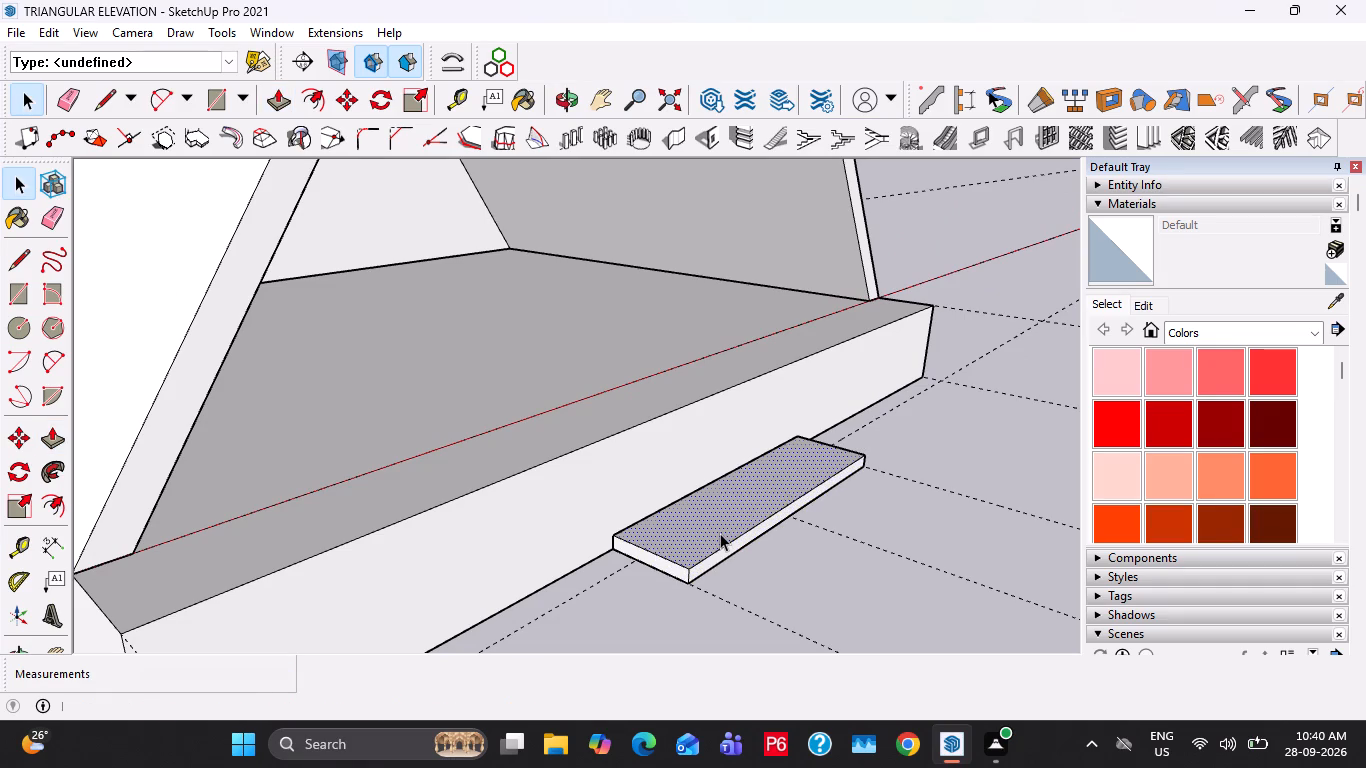
right_click(720, 533)
left_click(820, 351)
Move the step group 3' 6" straight up so its top back corner meets the plinth's top front edge.
middle_click_drag(724, 522, 702, 535)
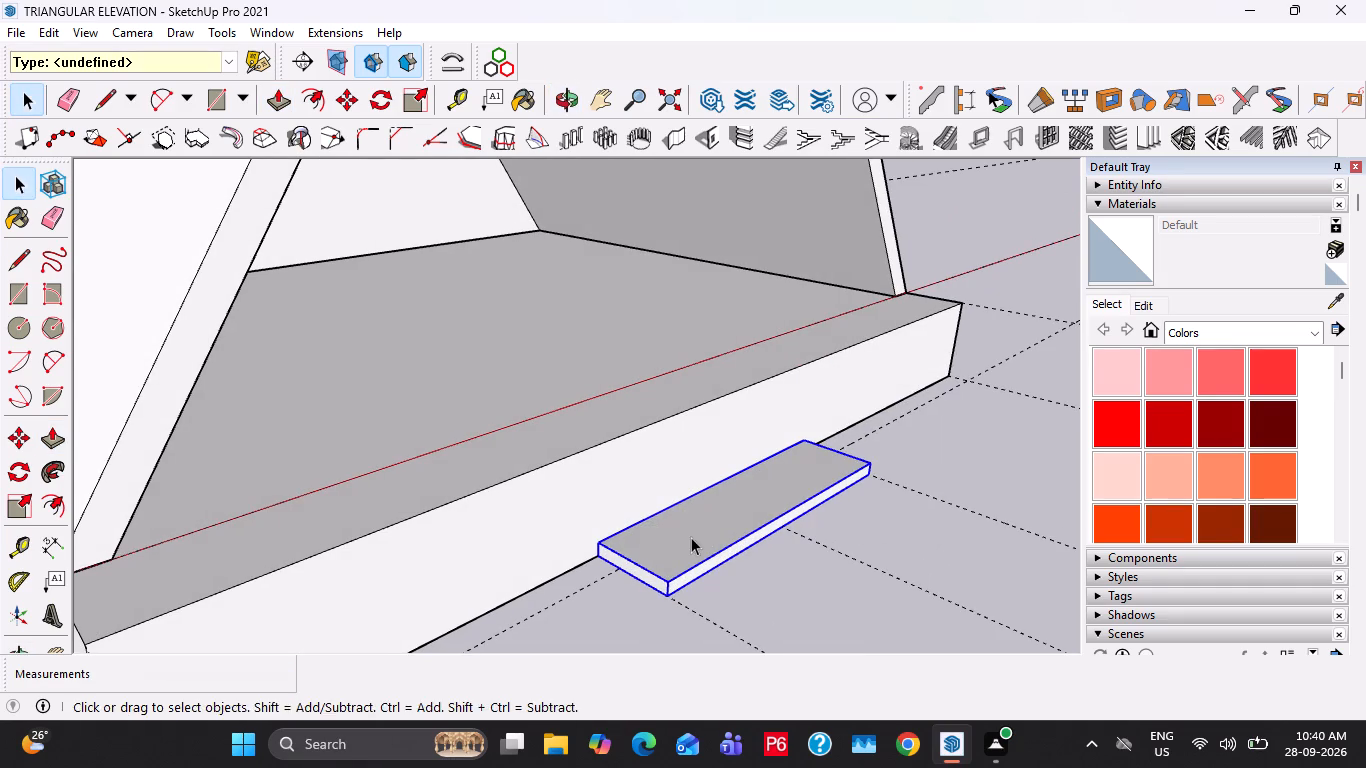
key("m")
left_click(604, 545)
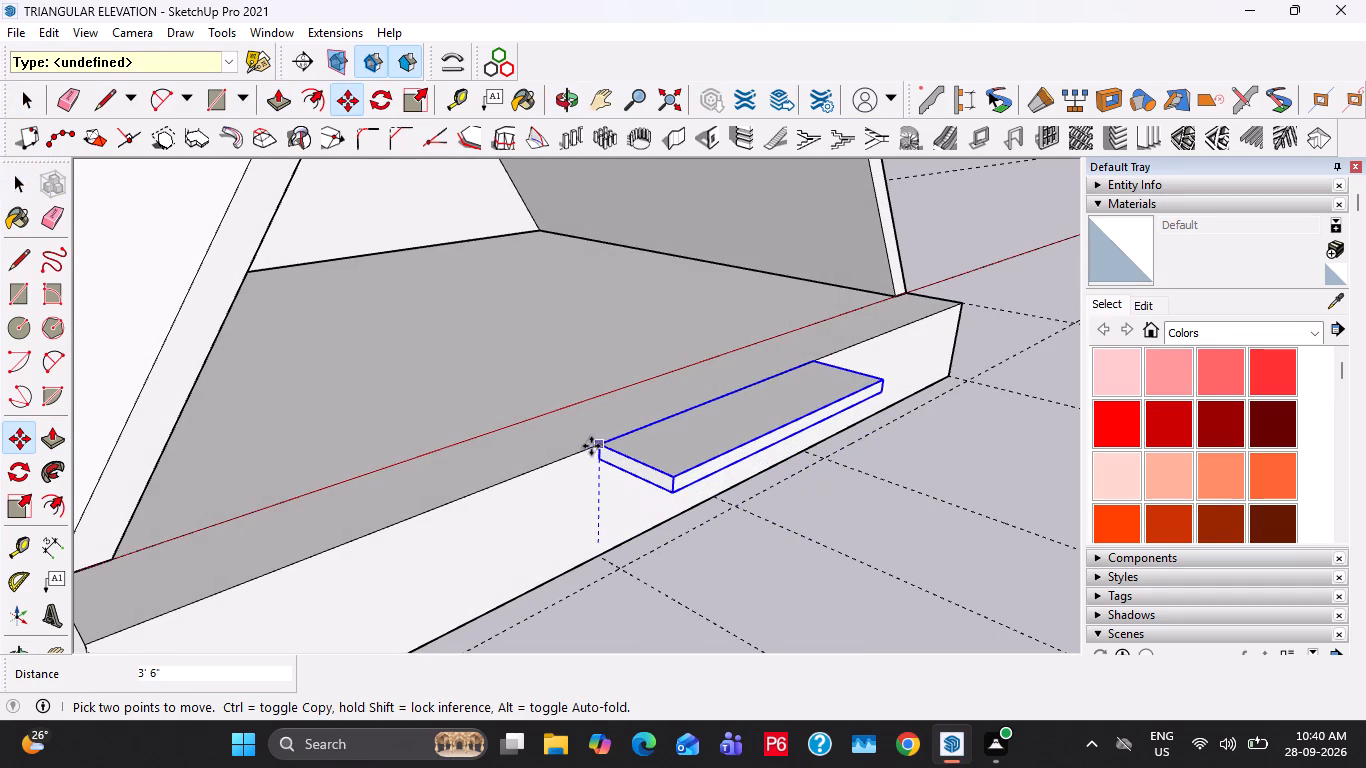
left_click(600, 444)
Copy the step outward and down twice, placing each copy's top back corner at the previous step's bottom front corner.
left_click(603, 440)
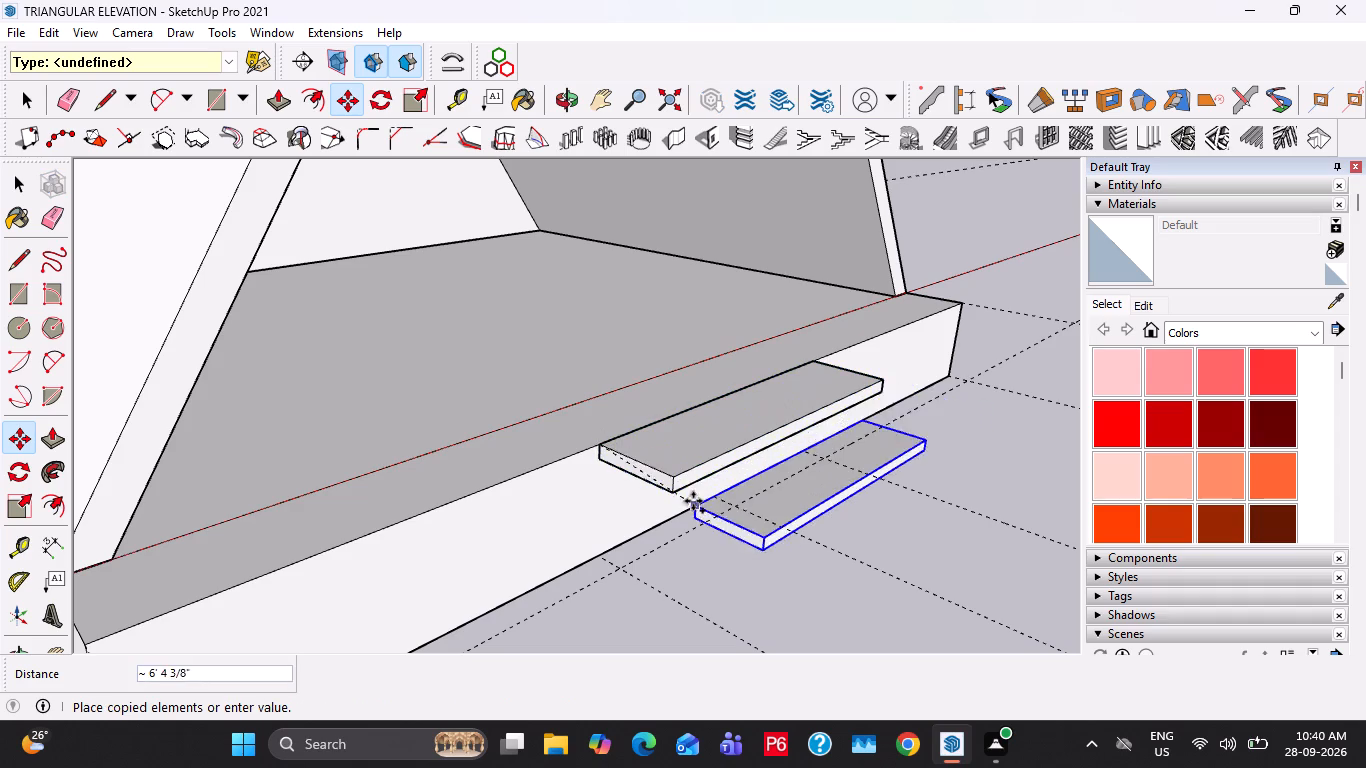
left_click(676, 495)
left_click(675, 496)
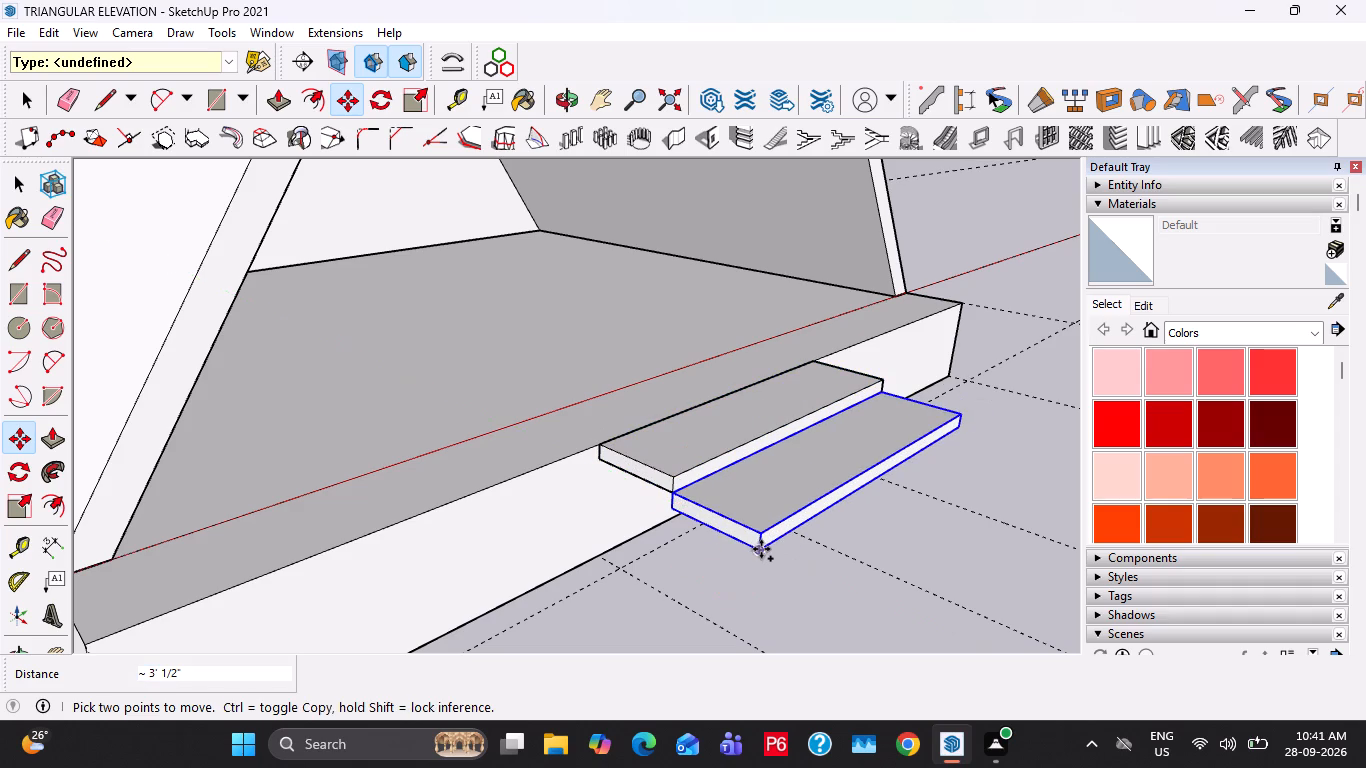
left_click(677, 493)
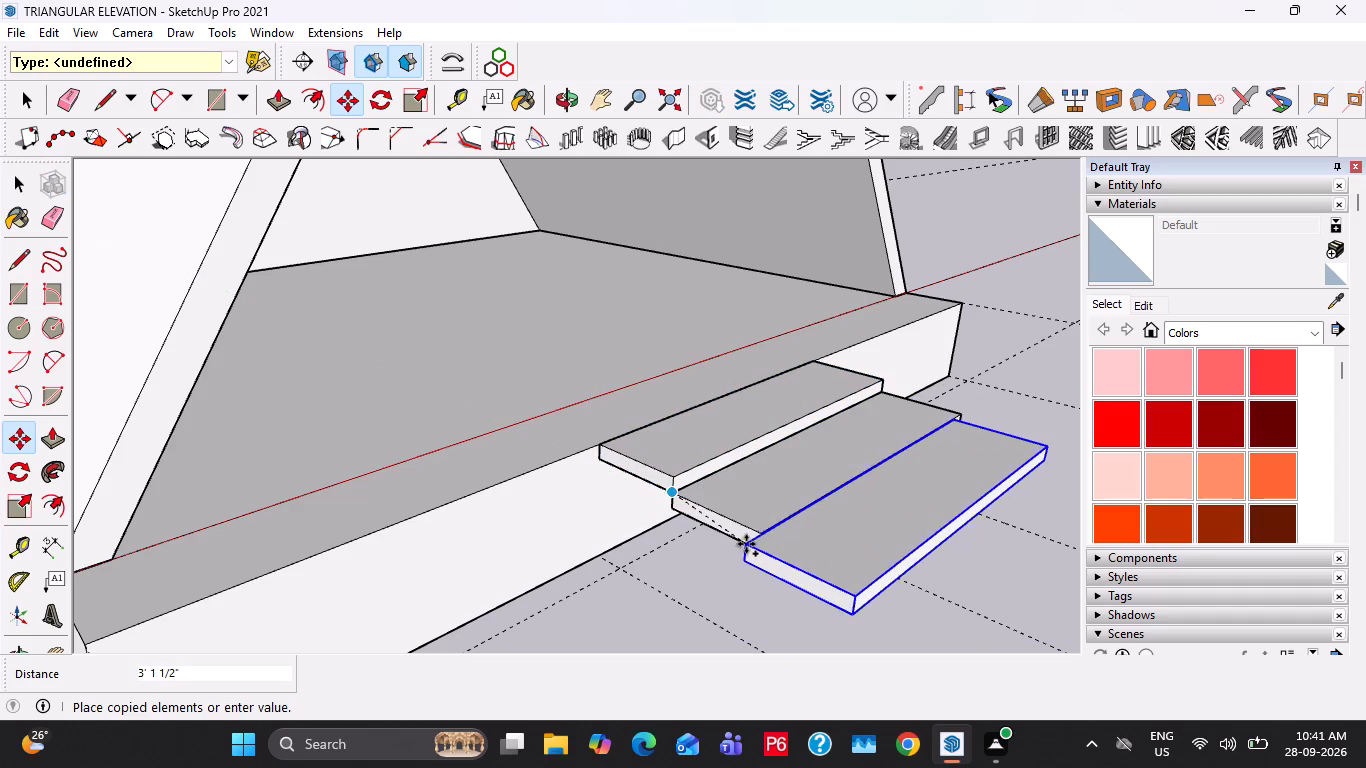
left_click(760, 553)
Examine how the three steps sit against the plinth's front from low and opposite side angles.
middle_click_drag(838, 564, 747, 365, "shift")
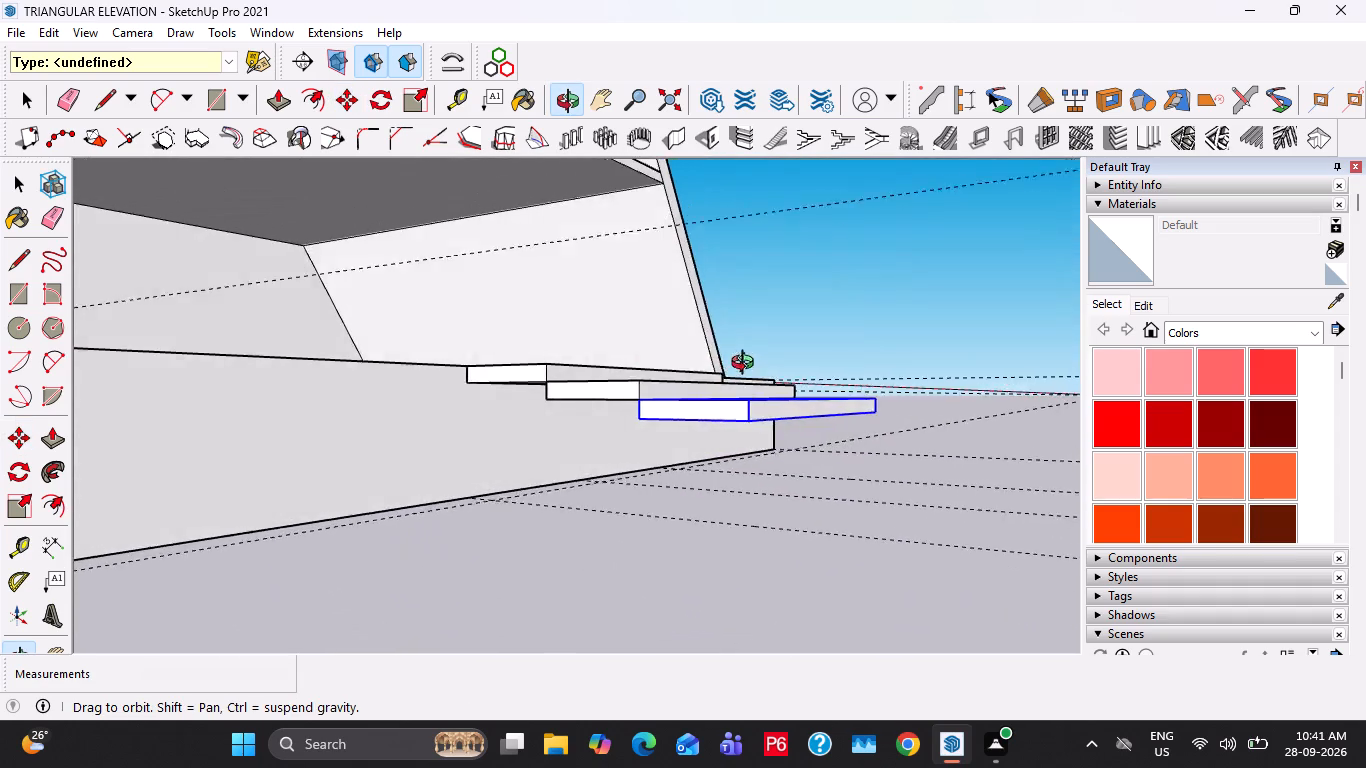
middle_click_drag(747, 365, 753, 371, "shift")
middle_click_drag(761, 421, 214, 484)
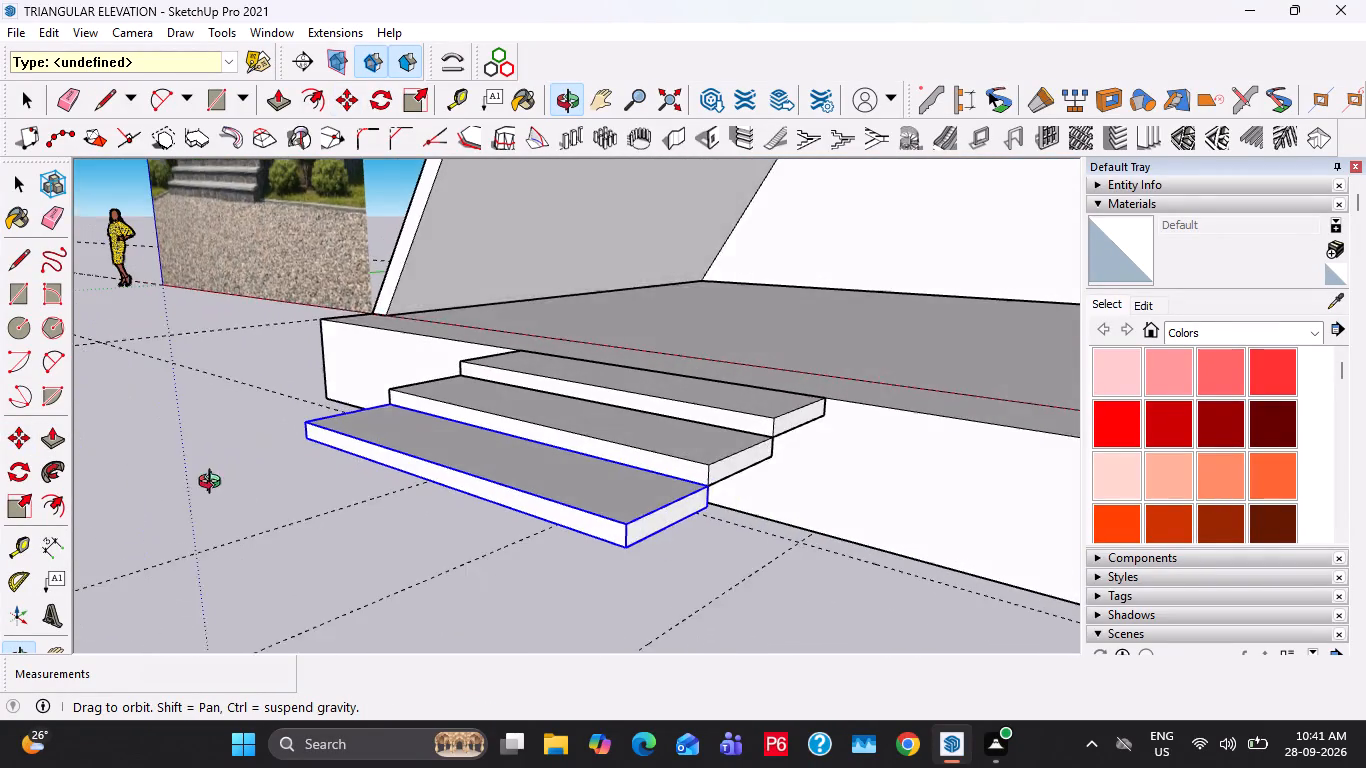
middle_click_drag(214, 484, 205, 477)
key("space")
scroll(243, 409, "down", 2)
middle_click_drag(370, 498, 887, 505)
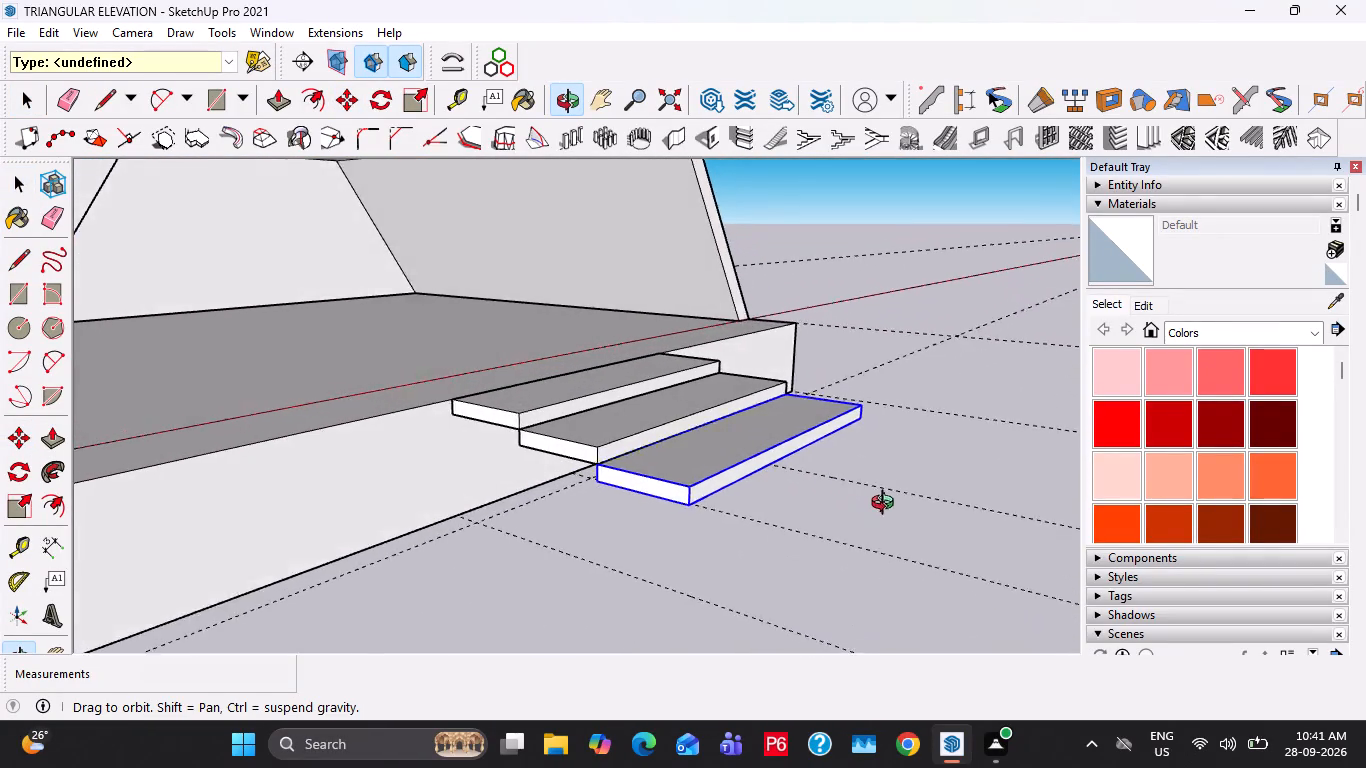
middle_click_drag(887, 505, 894, 503)
scroll(712, 447, "up", 4)
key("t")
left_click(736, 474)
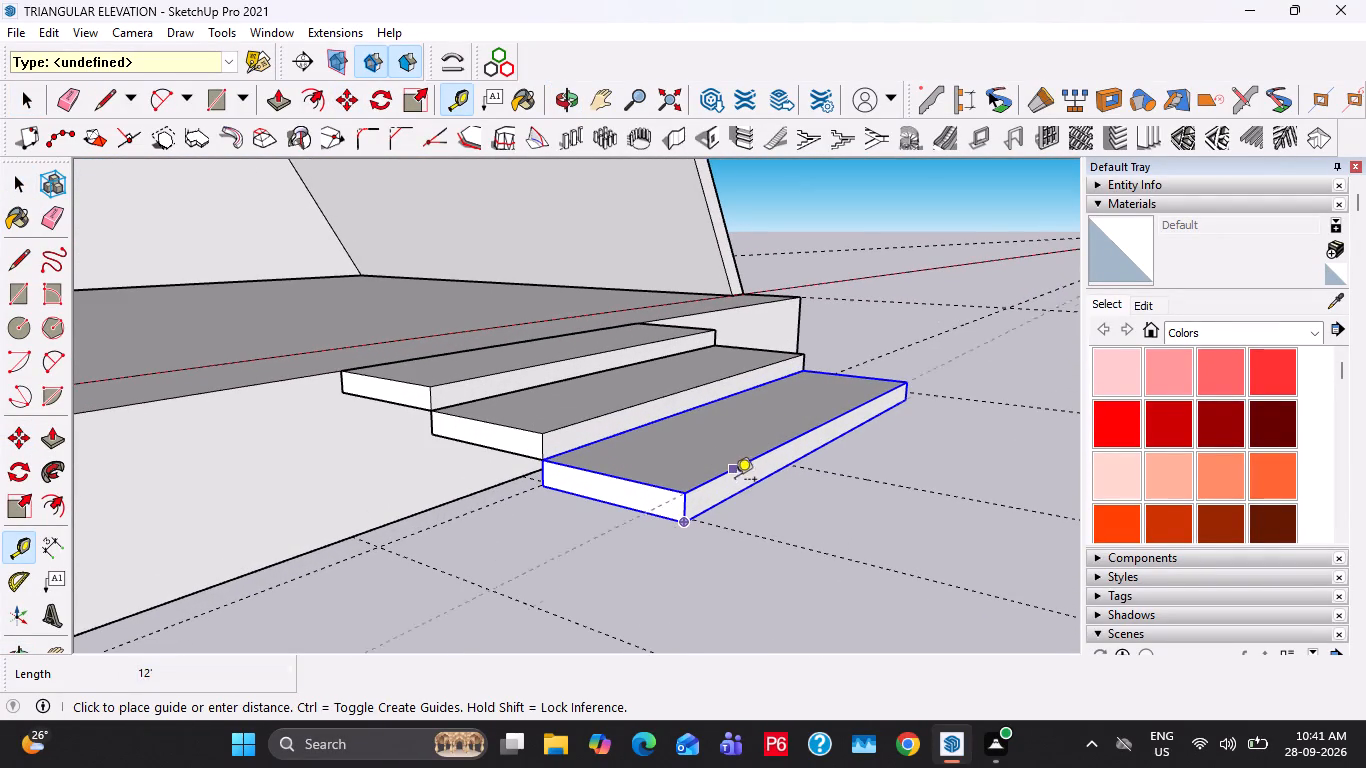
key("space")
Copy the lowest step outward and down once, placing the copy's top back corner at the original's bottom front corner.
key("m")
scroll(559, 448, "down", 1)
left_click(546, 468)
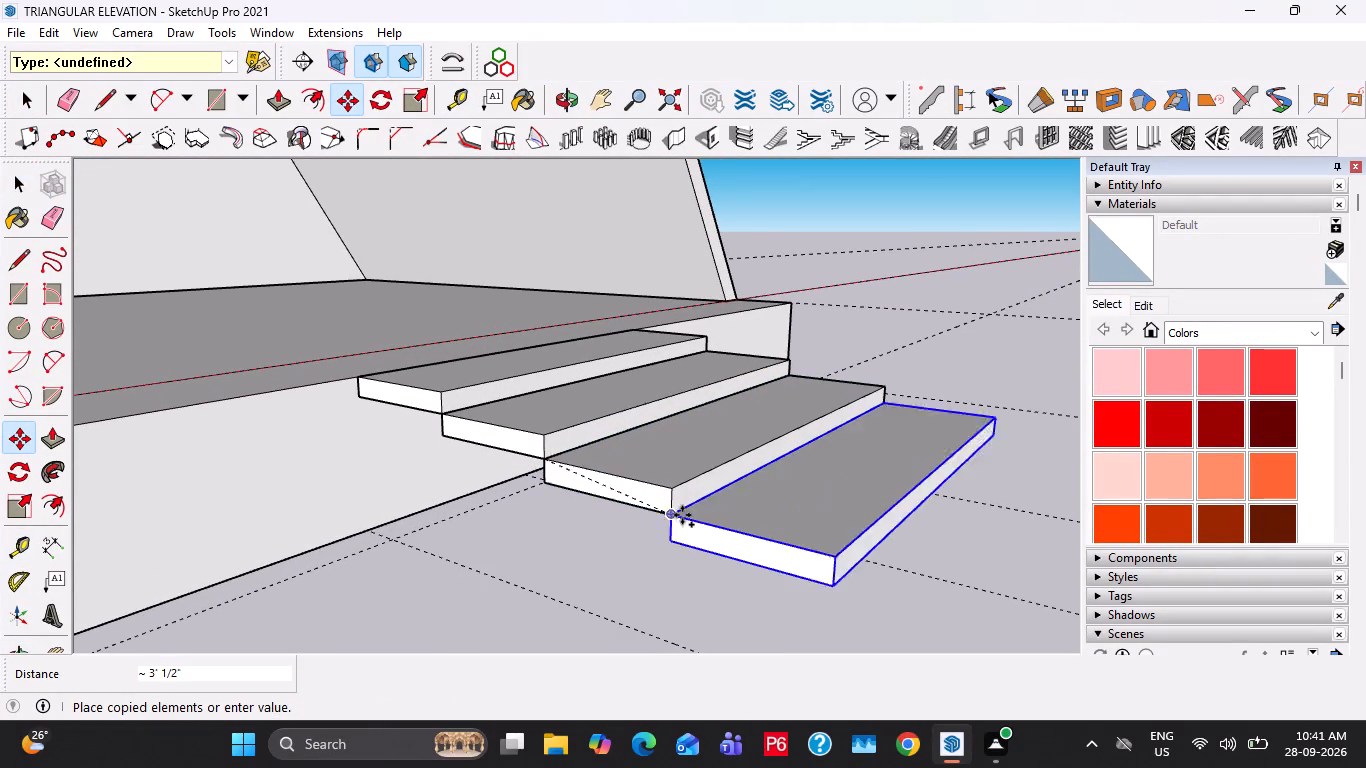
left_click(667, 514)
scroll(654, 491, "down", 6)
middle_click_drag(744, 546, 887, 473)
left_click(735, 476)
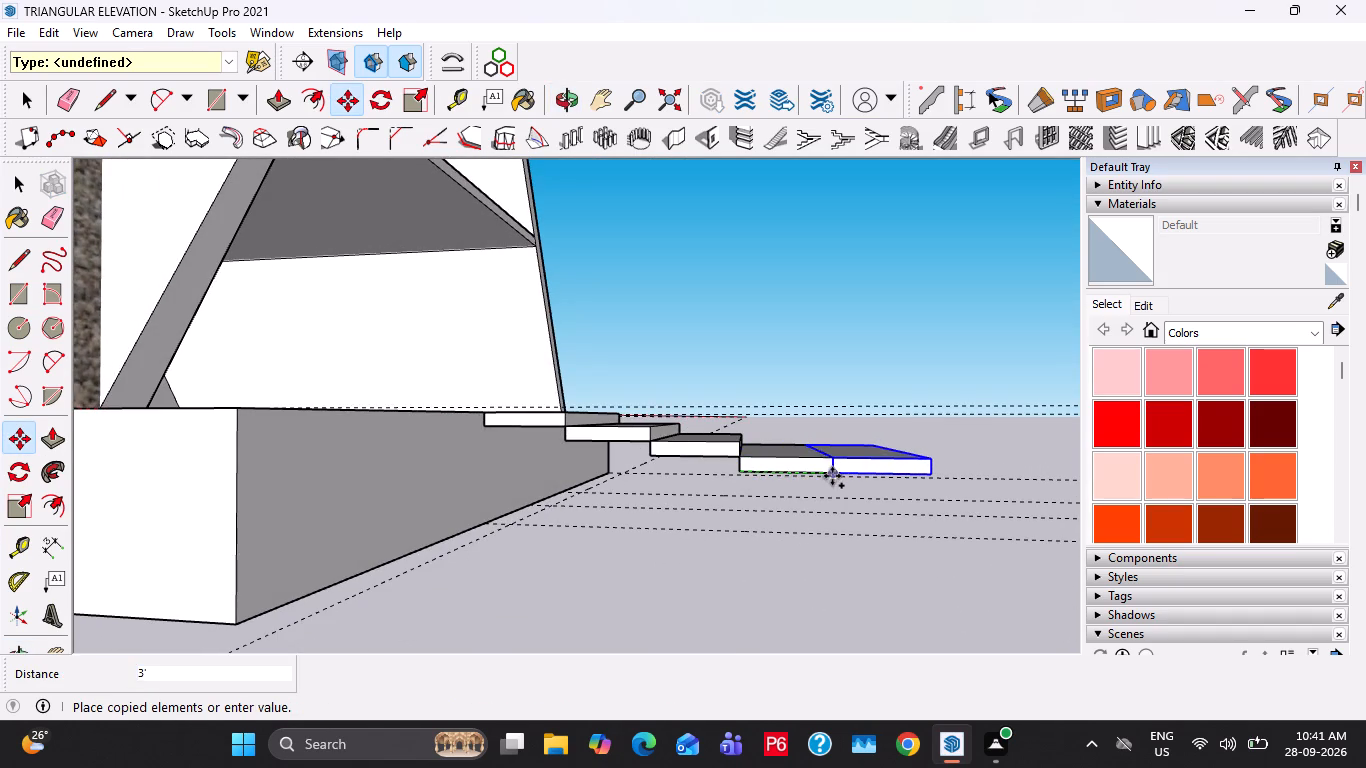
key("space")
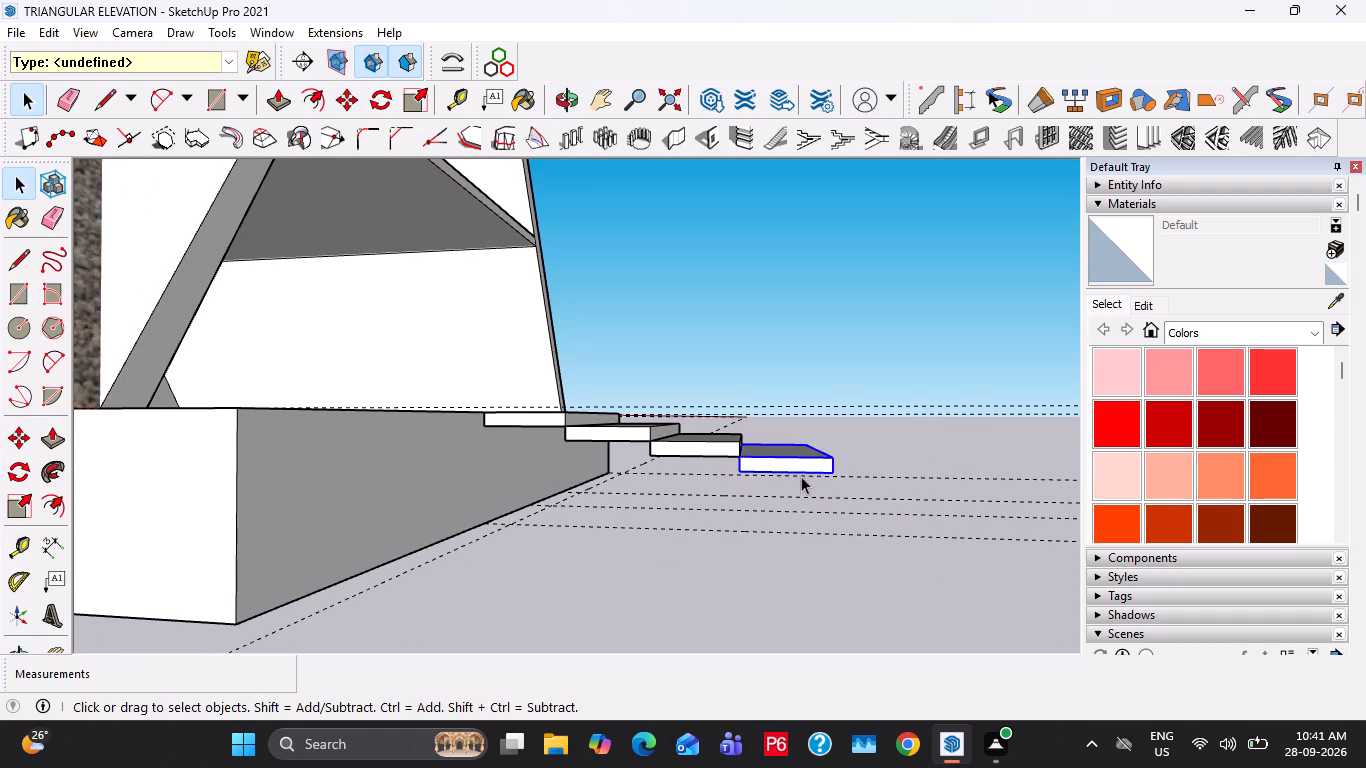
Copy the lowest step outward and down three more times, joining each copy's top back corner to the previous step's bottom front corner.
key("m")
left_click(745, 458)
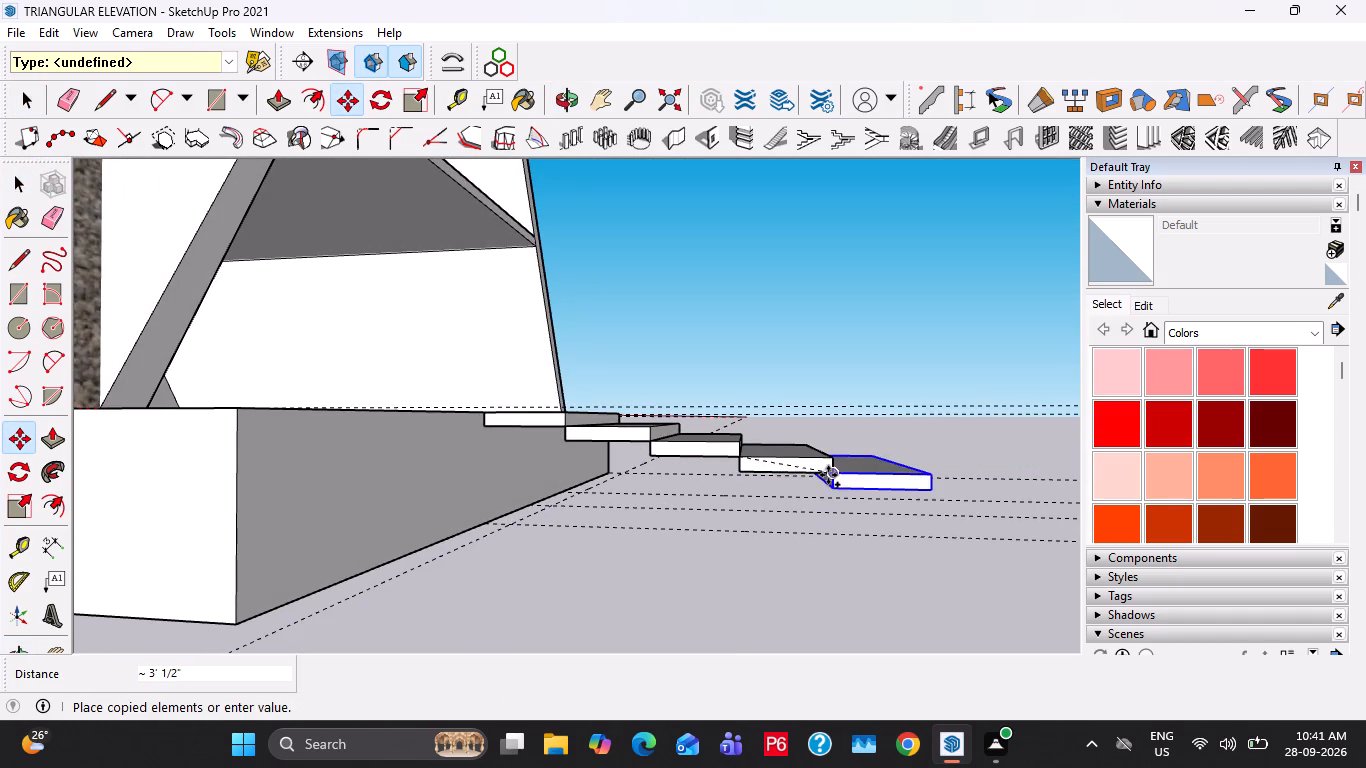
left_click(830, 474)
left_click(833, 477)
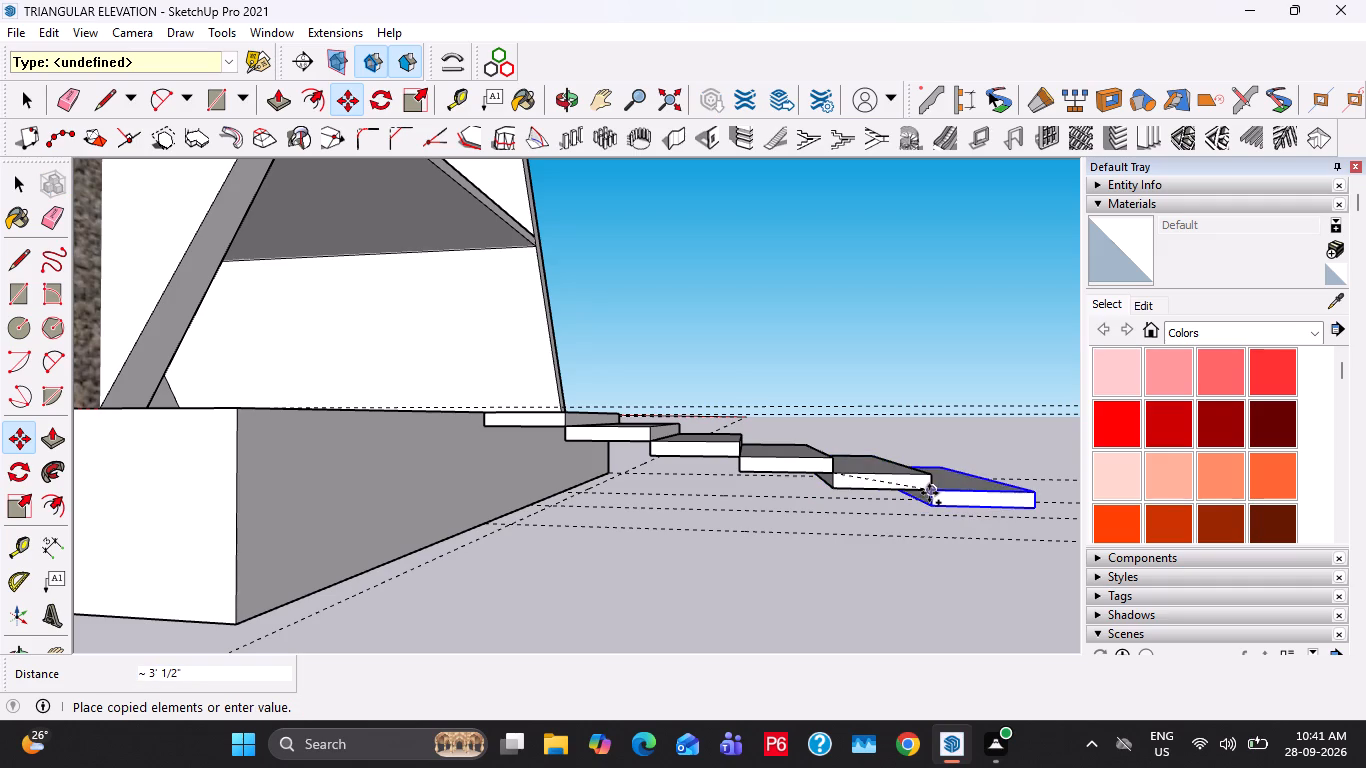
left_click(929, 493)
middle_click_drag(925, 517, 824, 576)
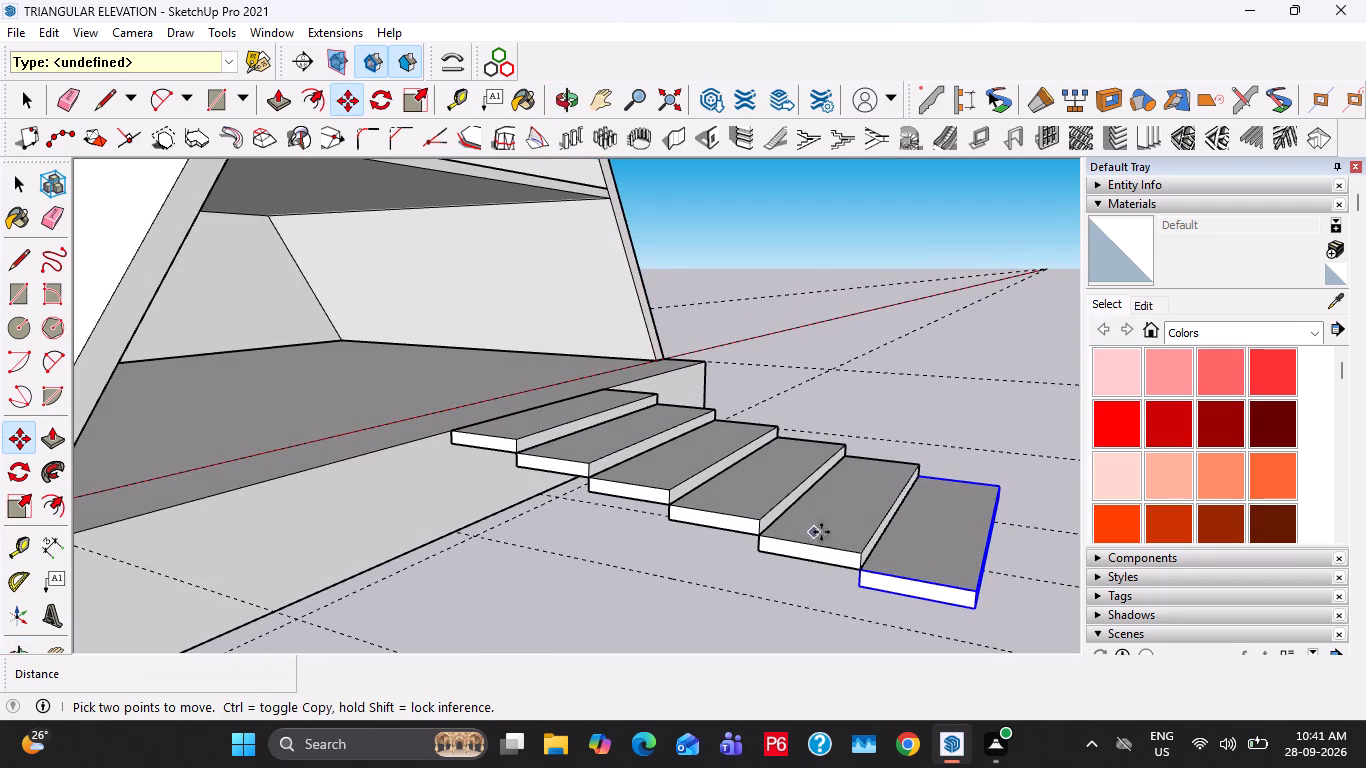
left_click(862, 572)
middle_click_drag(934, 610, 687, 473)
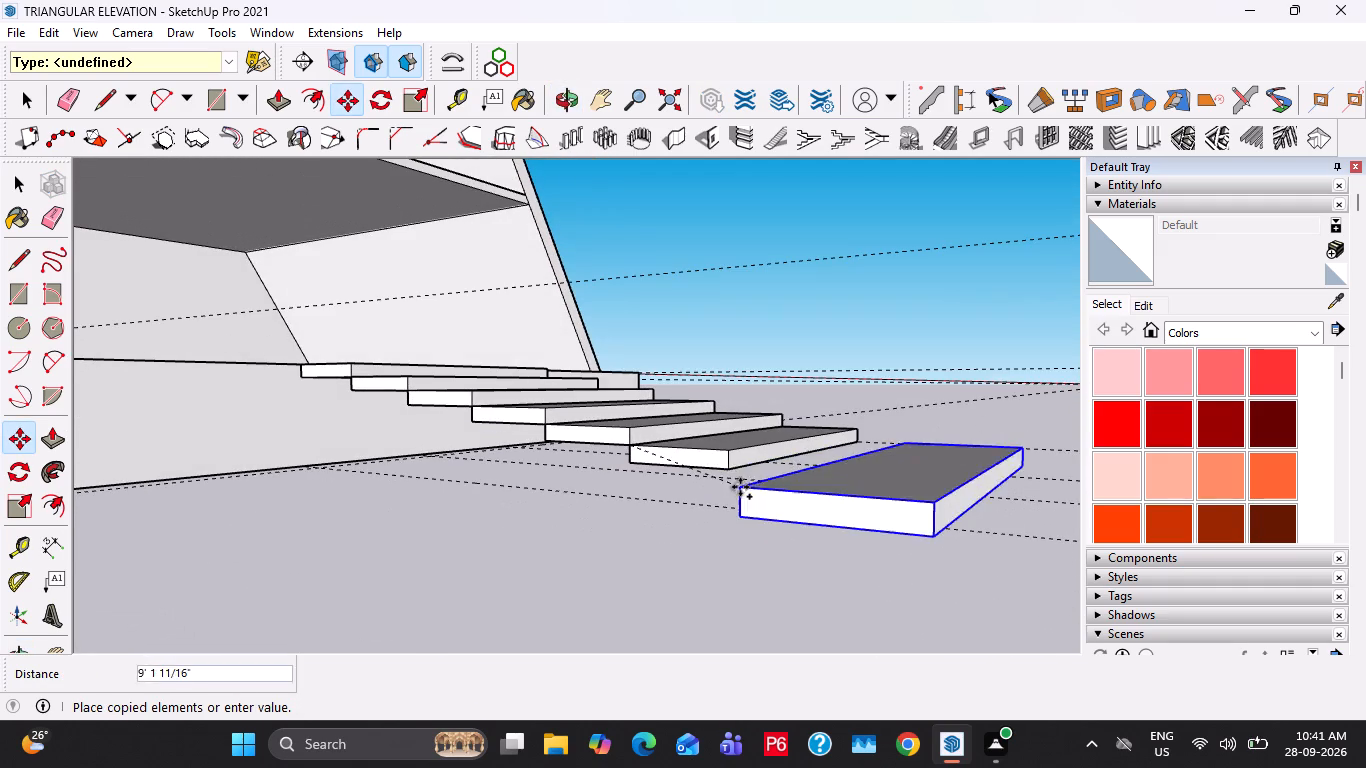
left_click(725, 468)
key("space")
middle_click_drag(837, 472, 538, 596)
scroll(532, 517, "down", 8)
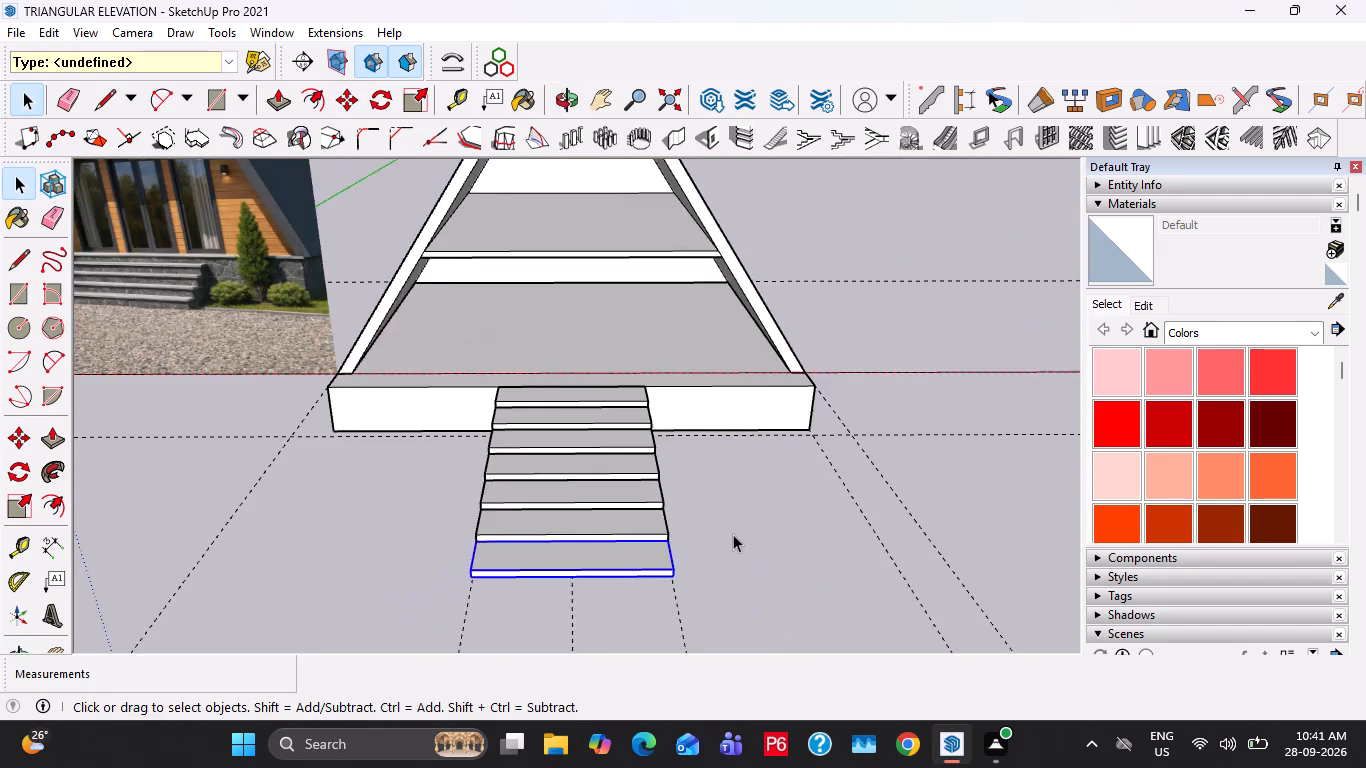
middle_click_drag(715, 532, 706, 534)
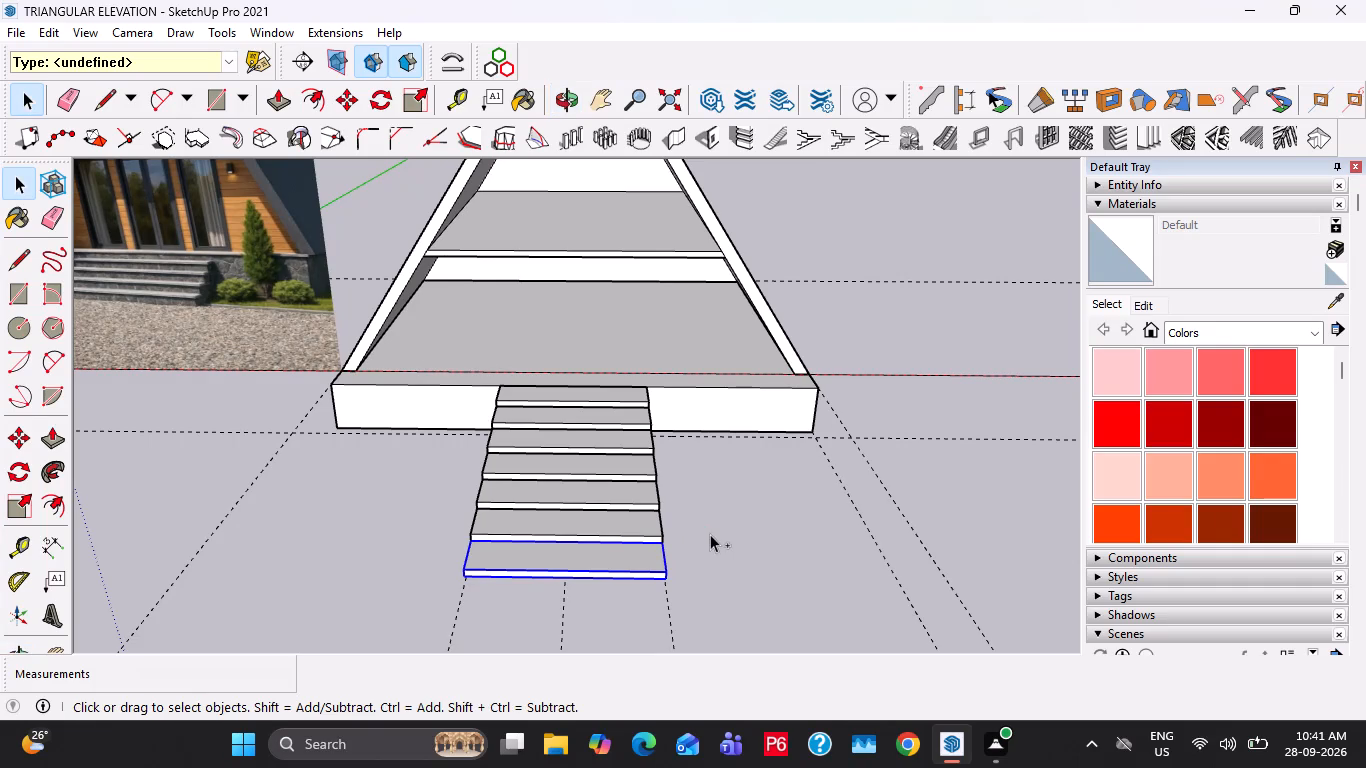
Undo all the step copies and the first step's upward move.
key("ctrl+z")
key("ctrl+z")
key("ctrl+z")
key("ctrl+z")
key("ctrl+z")
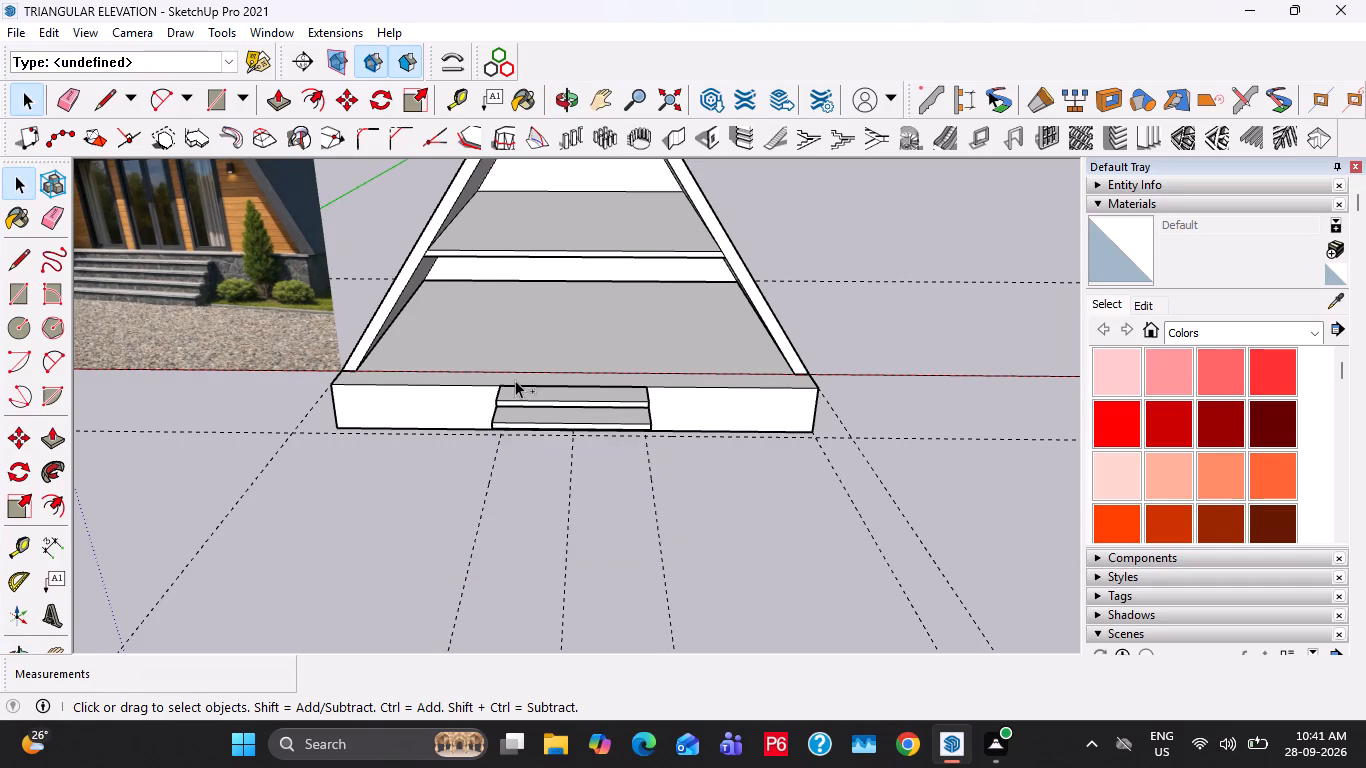
key("ctrl+z")
key("ctrl+z")
Measure the plinth's height on its front face.
middle_click_drag(521, 400, 741, 325)
scroll(437, 465, "up", 7)
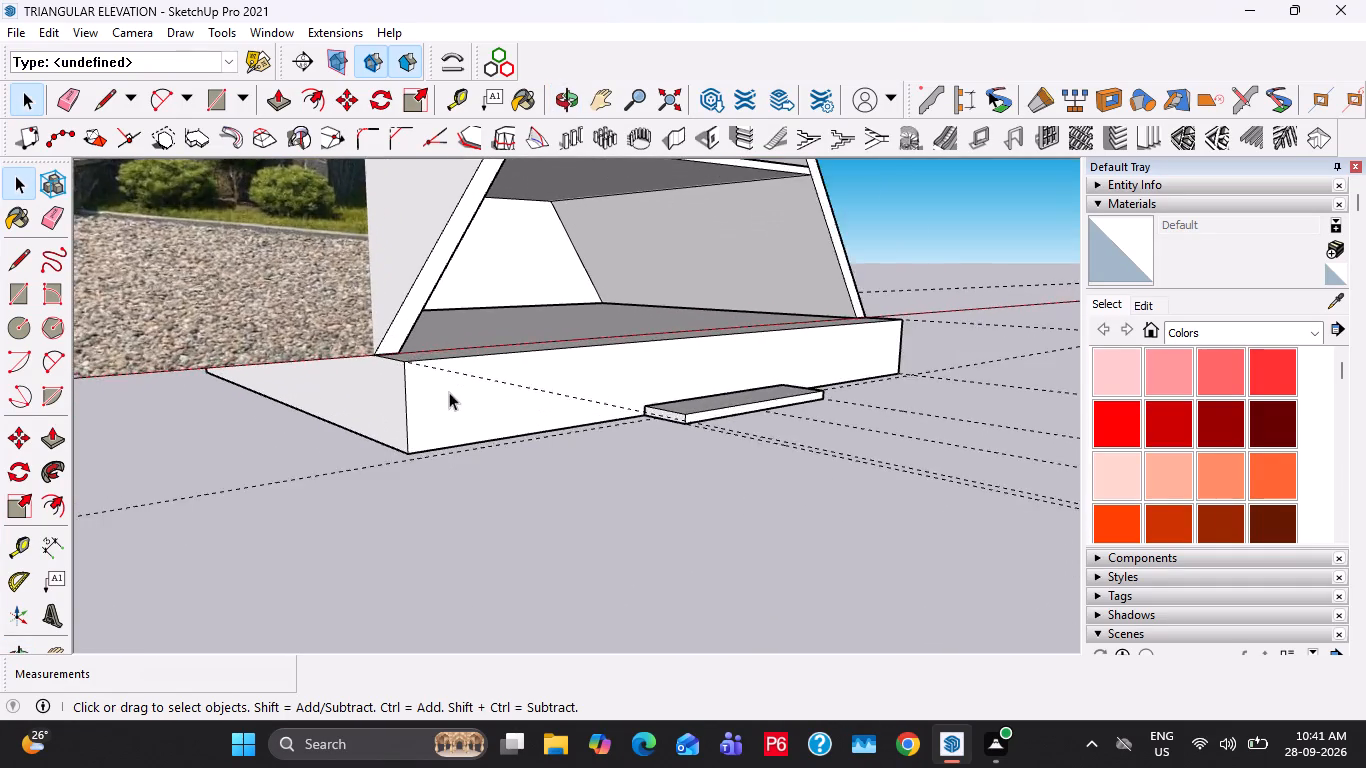
scroll(449, 392, "up", 2)
key("t")
left_click(459, 465)
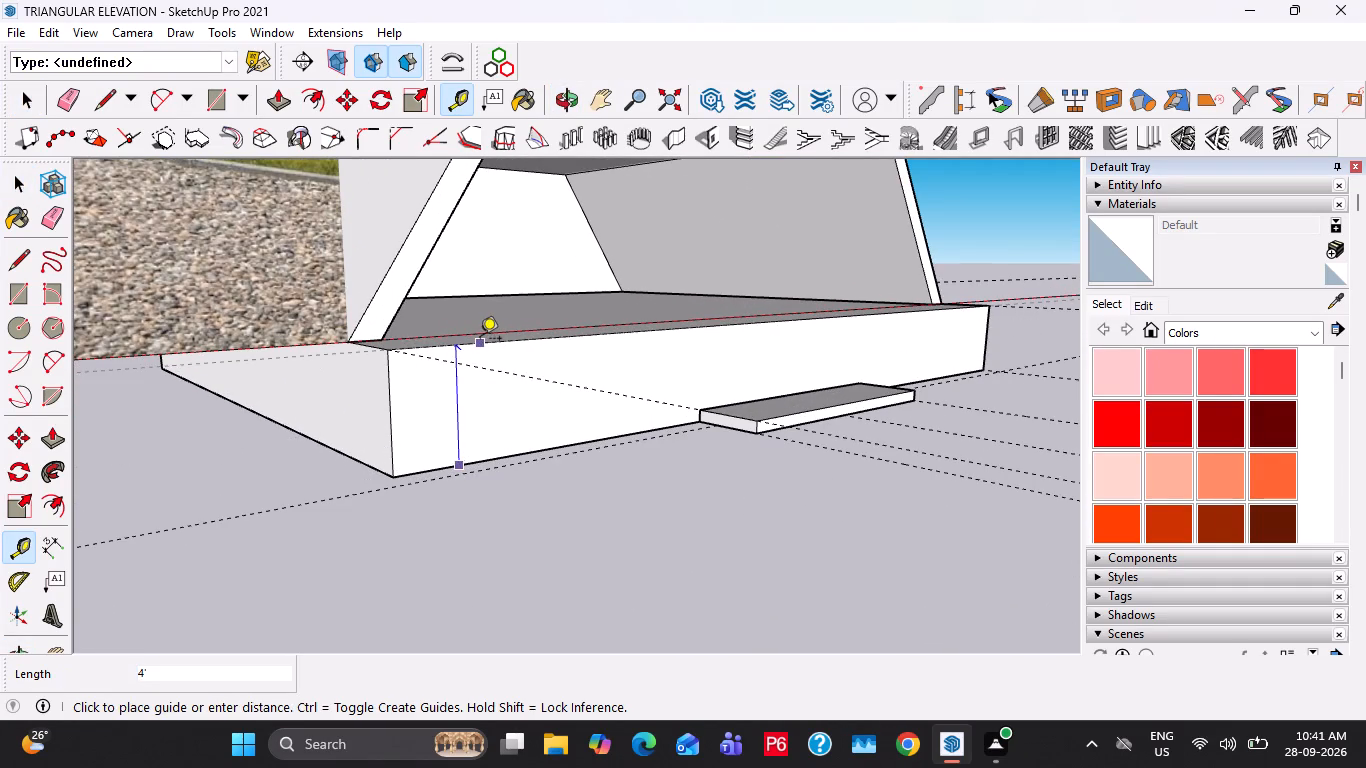
key("space")
Inside the plinth group, push the bottom face upward by 1' 6".
middle_click_drag(451, 435, 484, 264)
left_click(458, 393)
double_click(457, 386)
key("p")
left_click(455, 385)
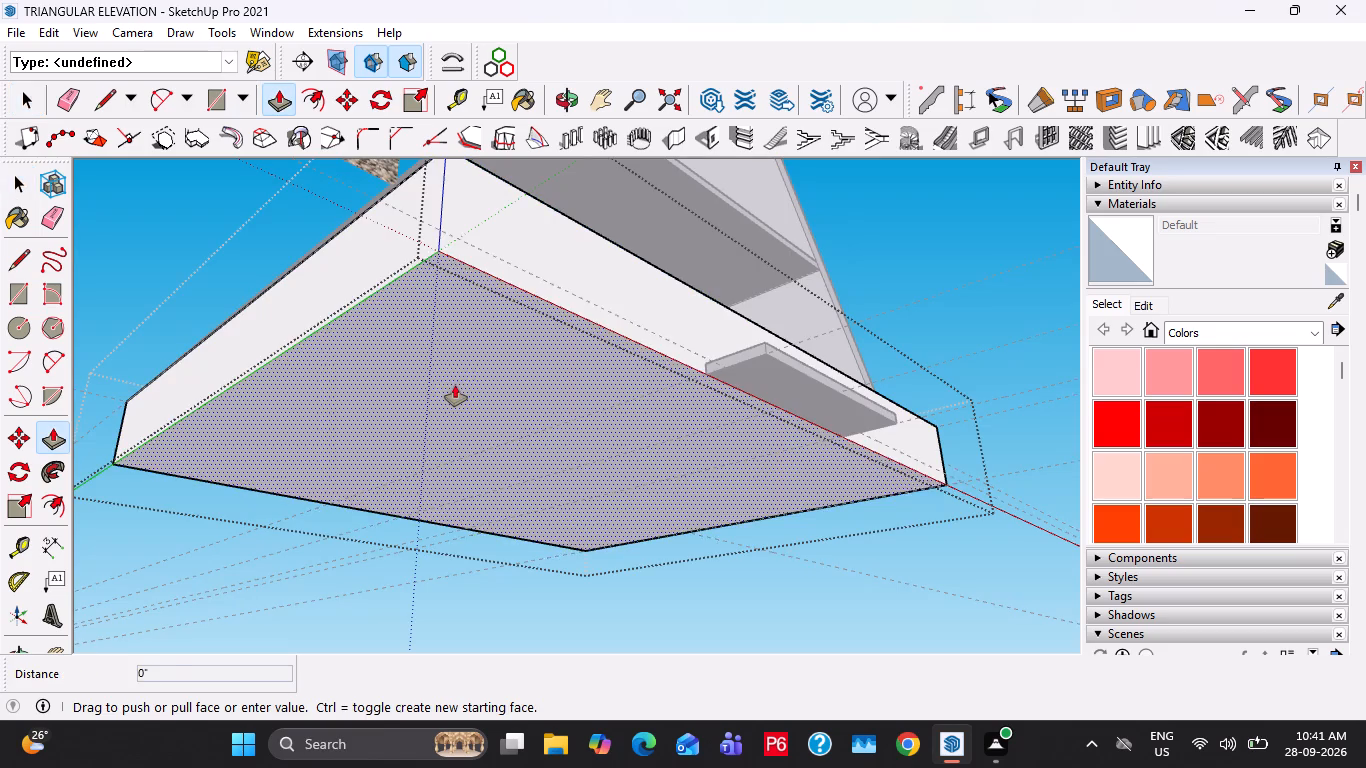
type("1'6\"")
key("Return")
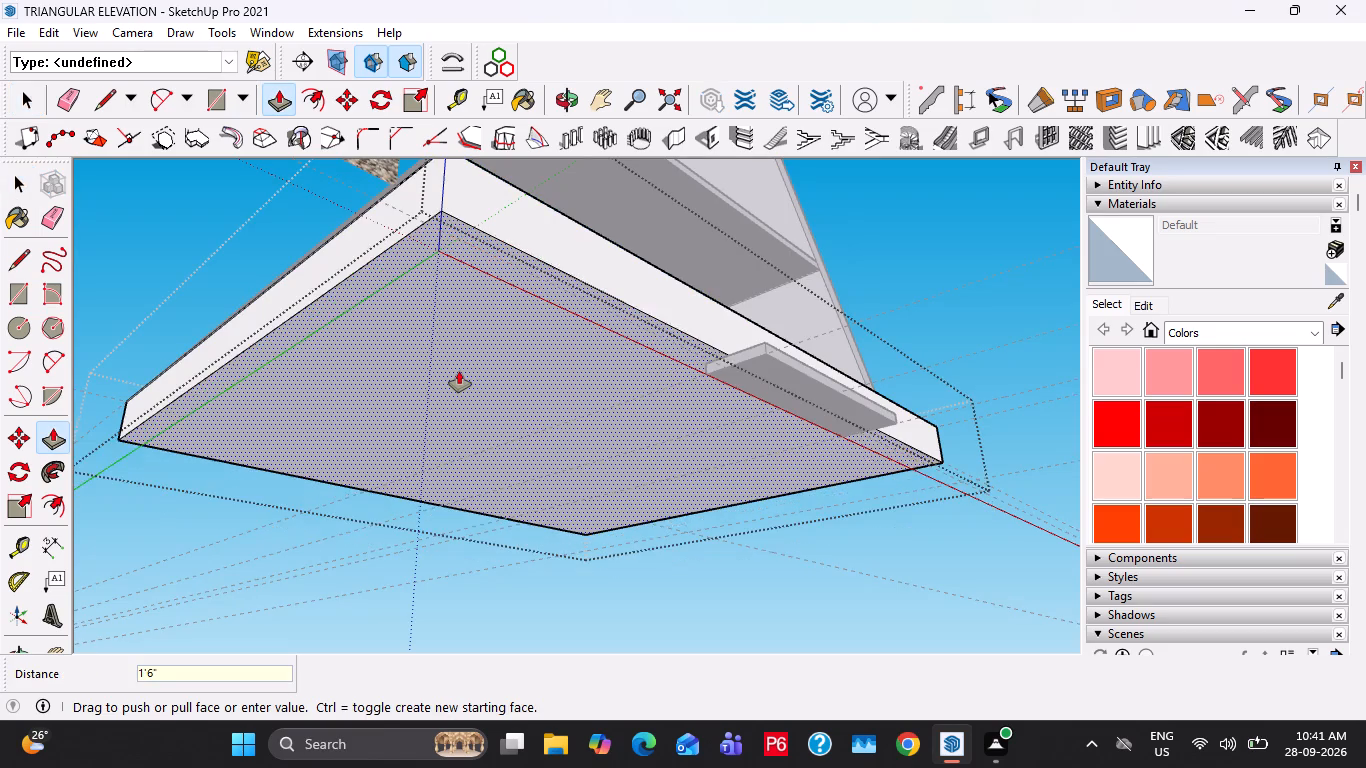
key("space")
middle_click_drag(580, 362, 410, 513)
key("Escape")
key("Escape")
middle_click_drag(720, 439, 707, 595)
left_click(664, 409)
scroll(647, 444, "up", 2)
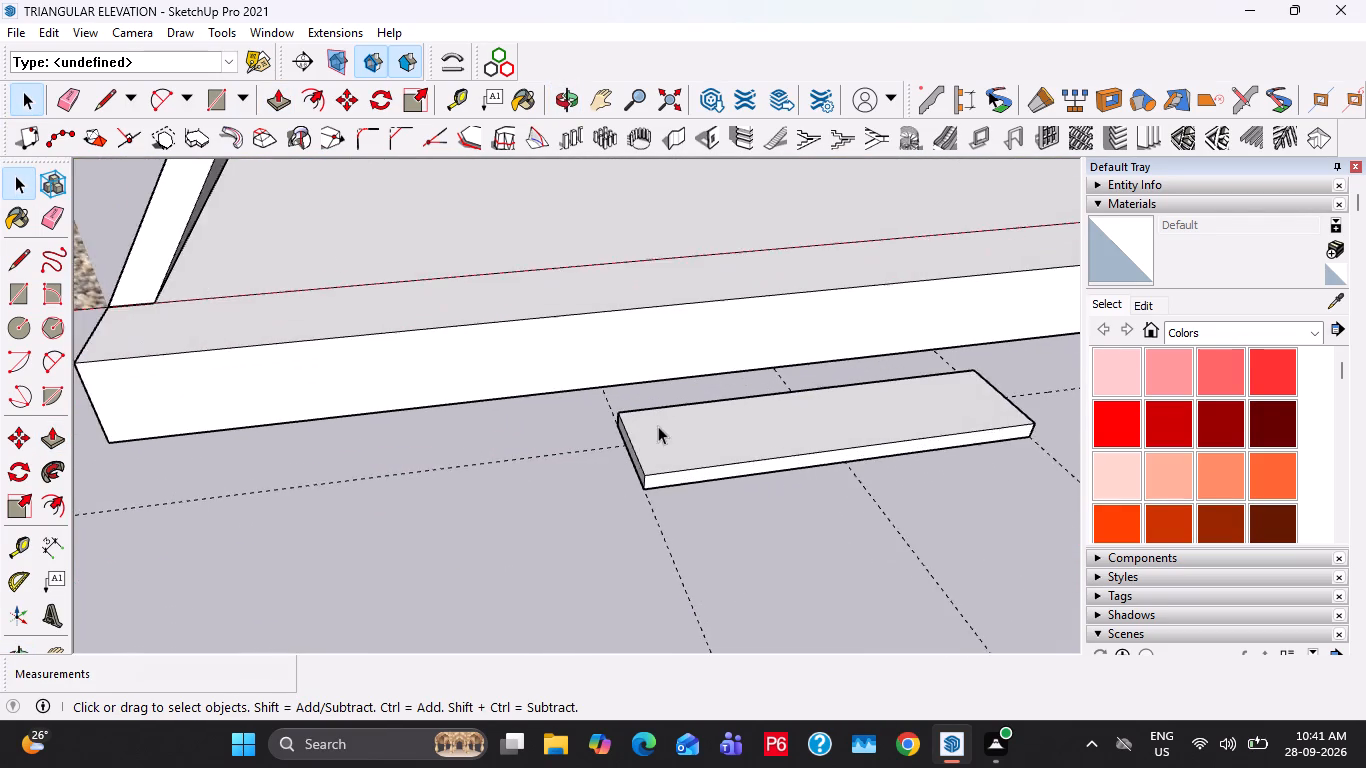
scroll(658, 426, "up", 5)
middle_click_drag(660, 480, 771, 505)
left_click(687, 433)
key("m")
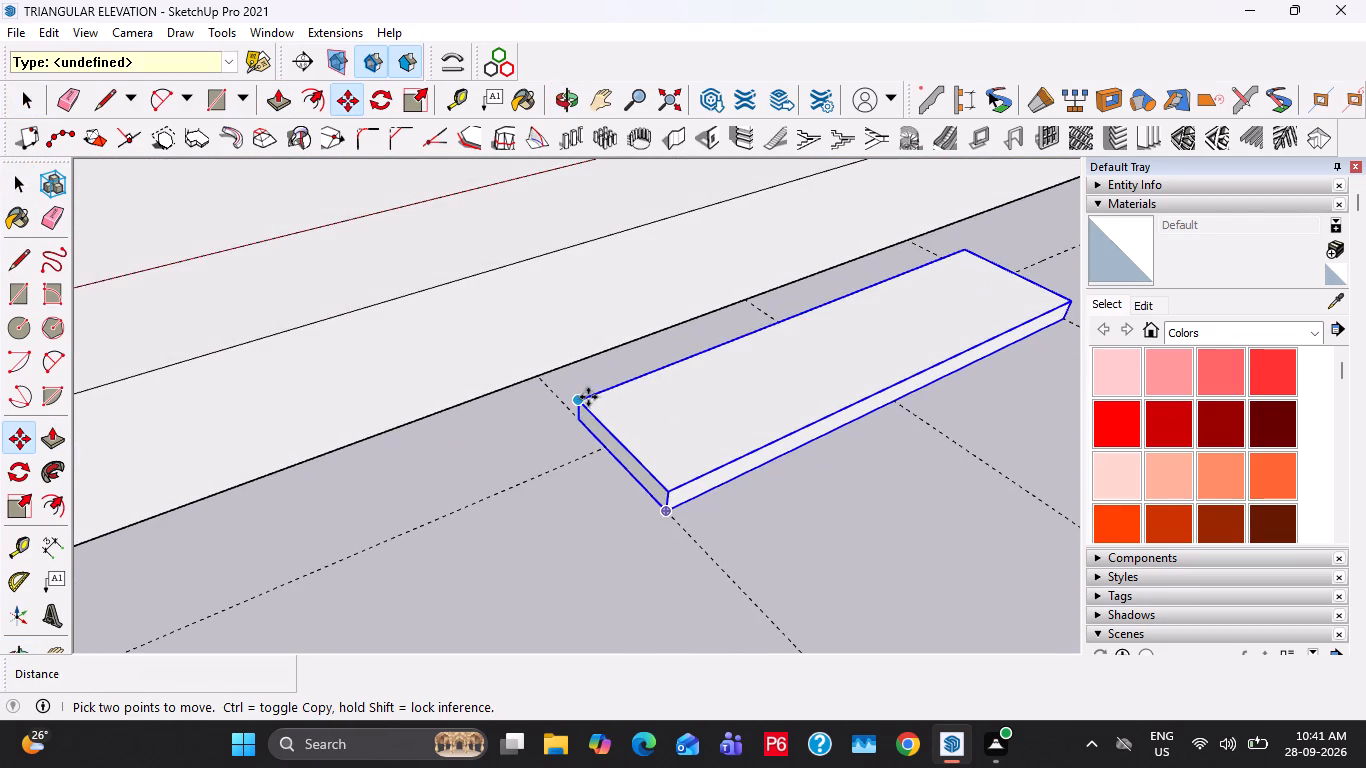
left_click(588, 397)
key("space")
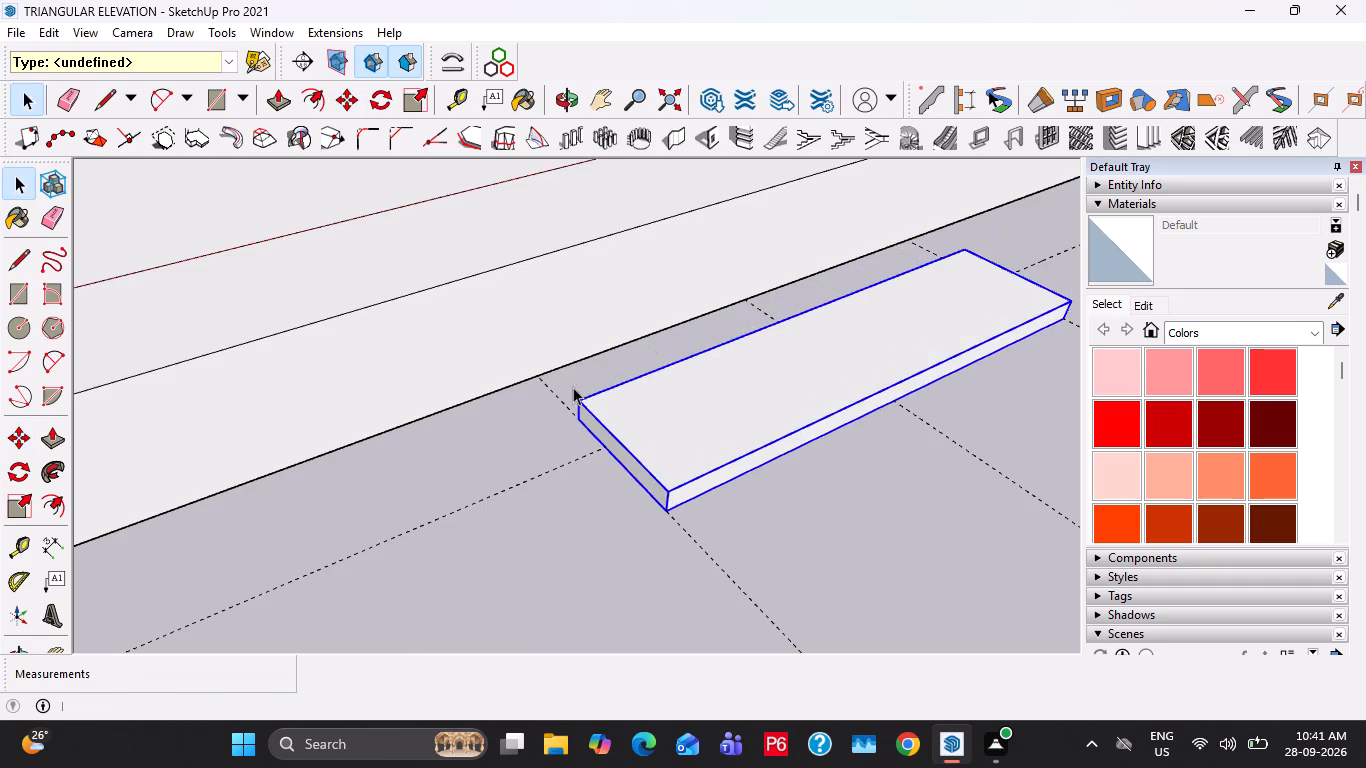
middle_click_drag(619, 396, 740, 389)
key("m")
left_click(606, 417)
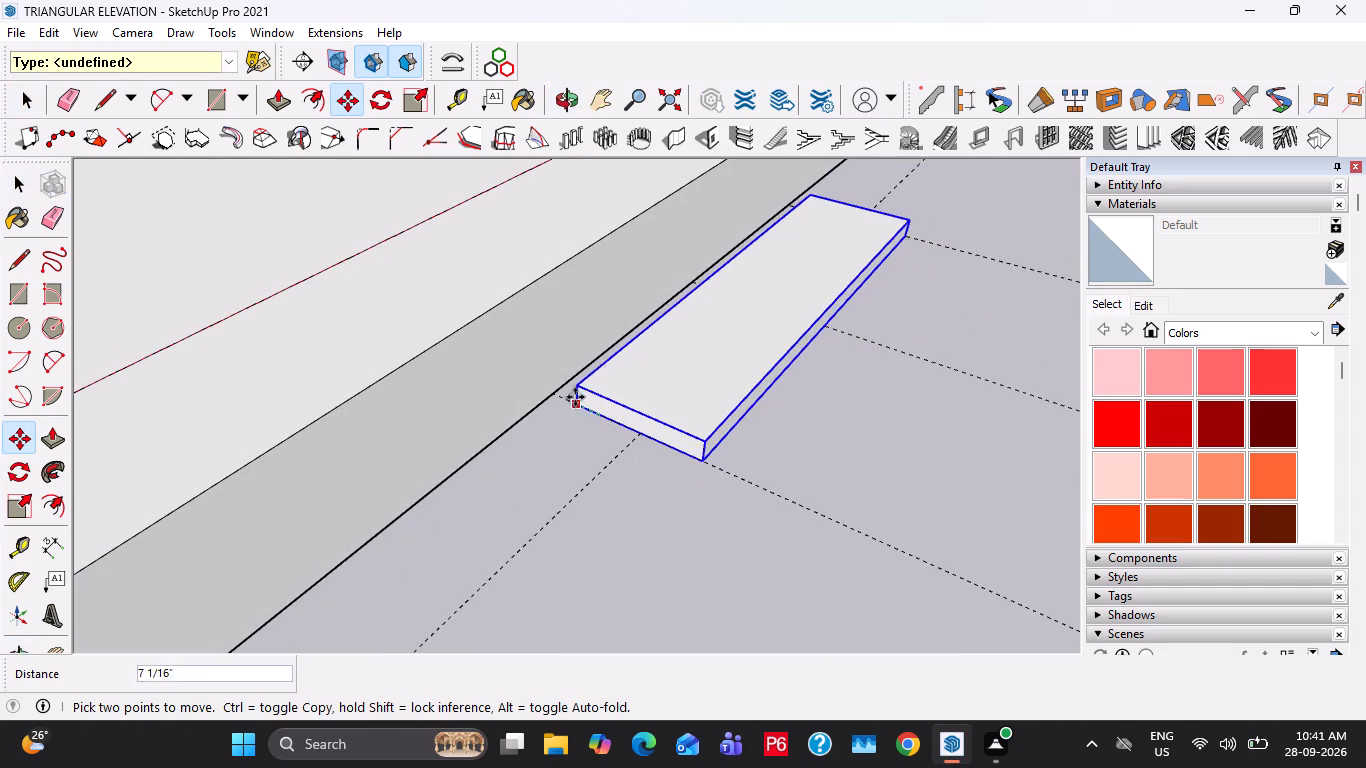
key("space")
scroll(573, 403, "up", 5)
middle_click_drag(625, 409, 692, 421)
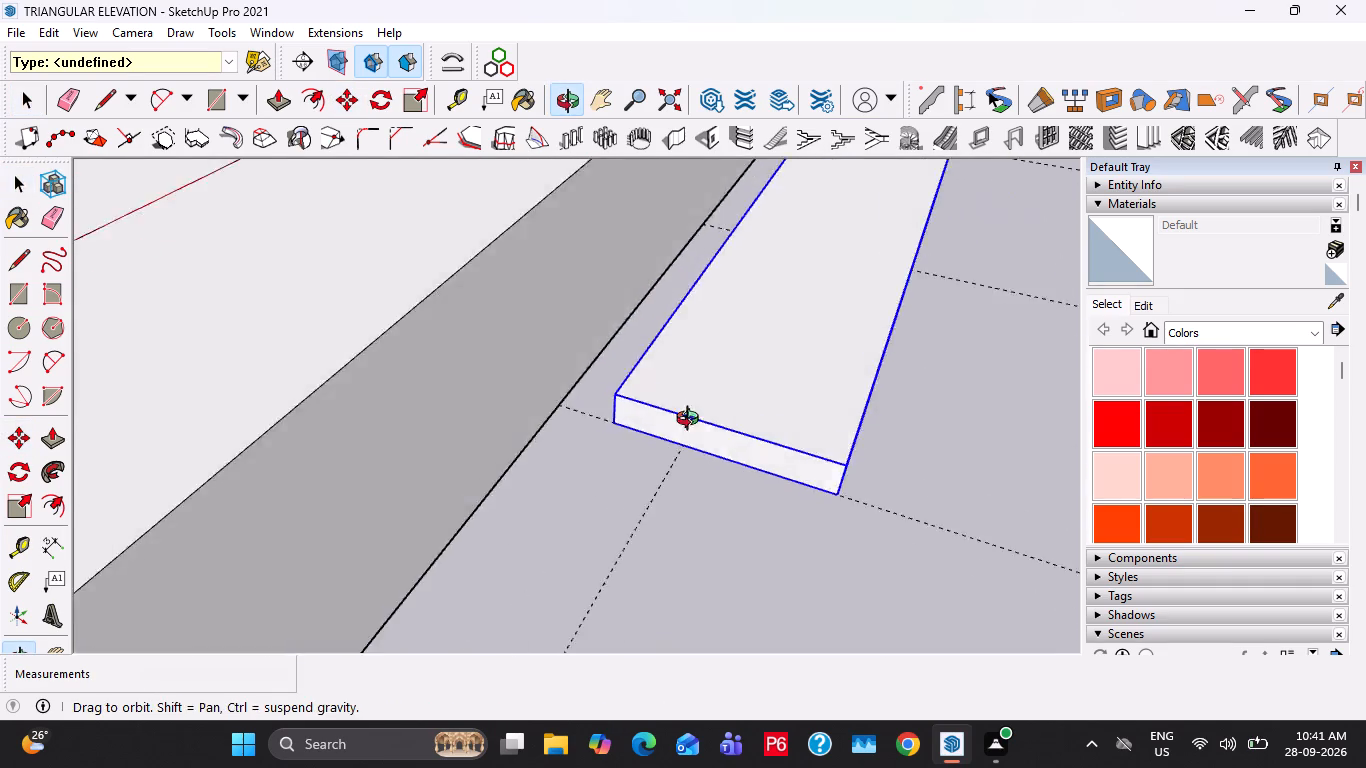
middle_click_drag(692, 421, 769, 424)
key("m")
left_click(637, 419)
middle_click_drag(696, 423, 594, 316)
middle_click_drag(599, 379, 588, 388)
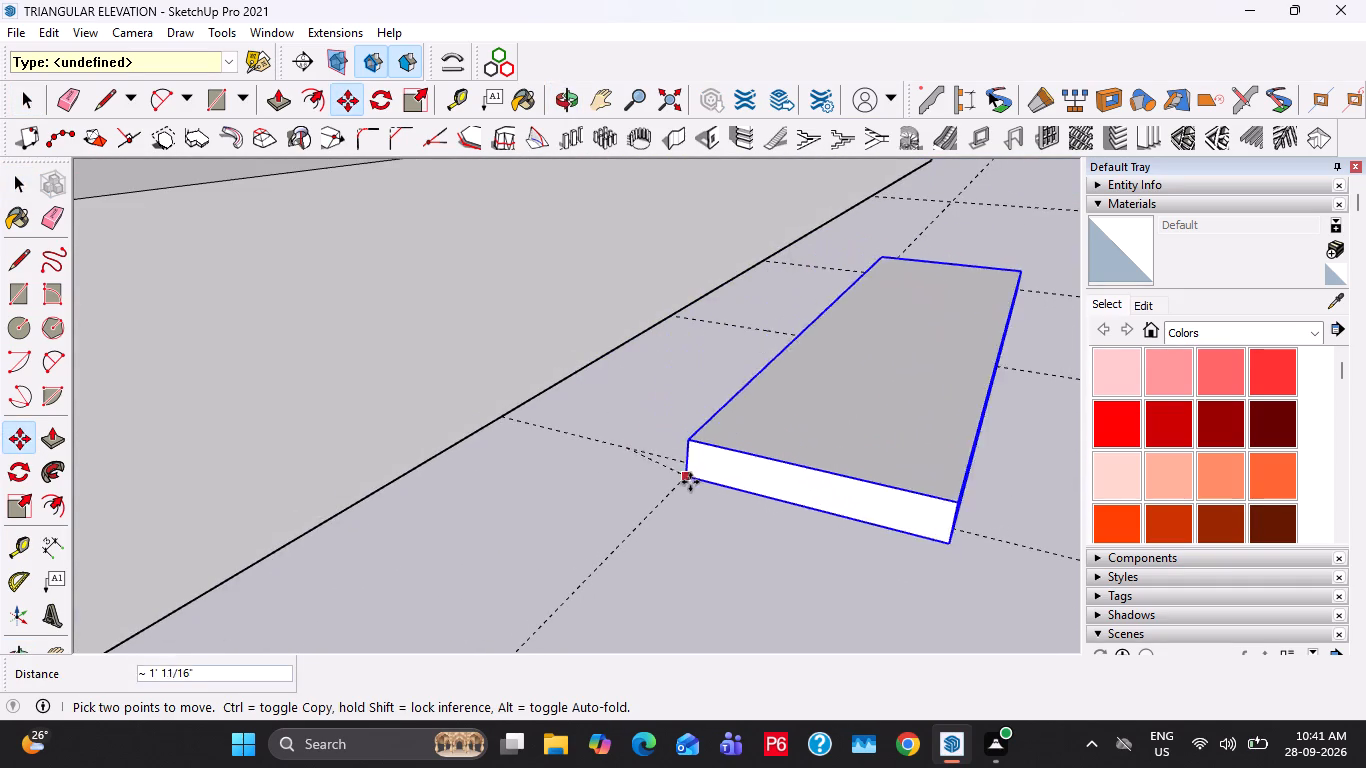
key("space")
Move the step group 1' 6" straight up from the ground.
key("m")
left_click(631, 445)
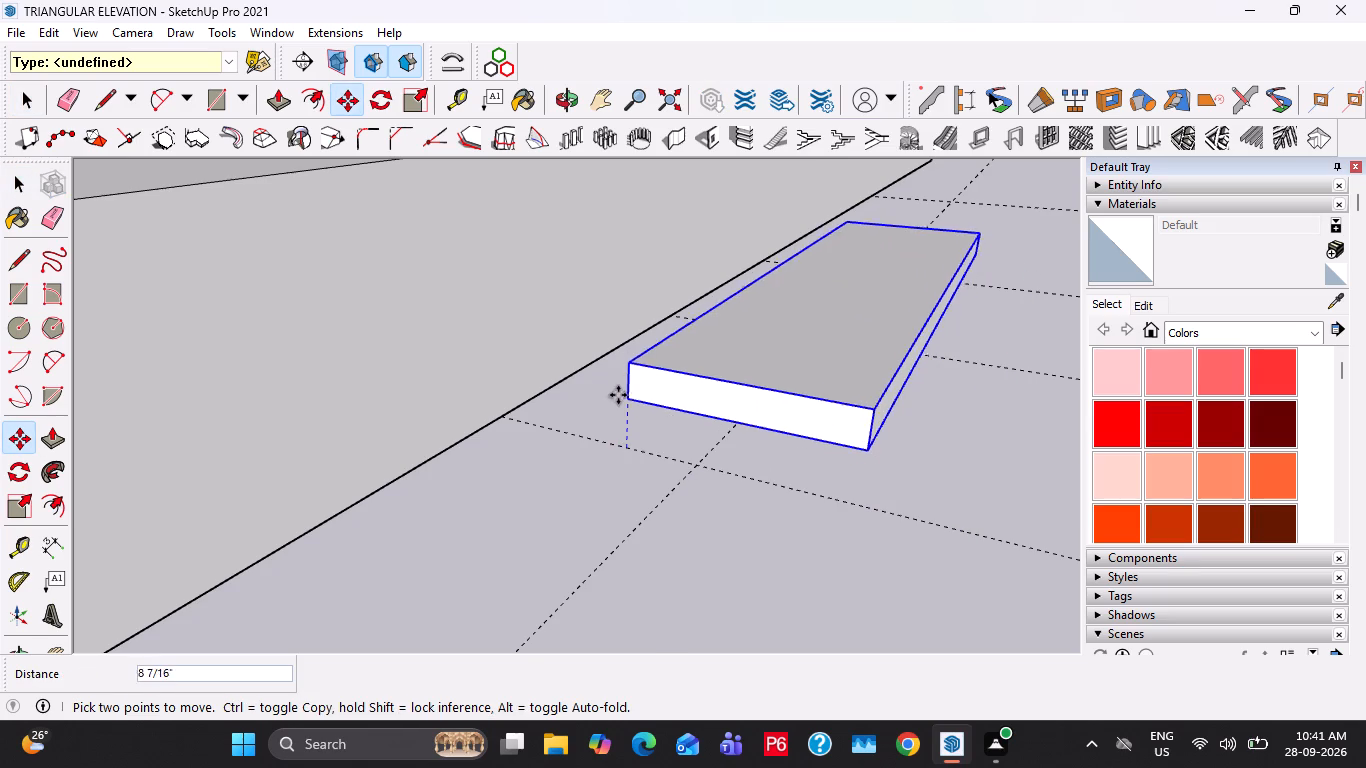
type("1'6\"")
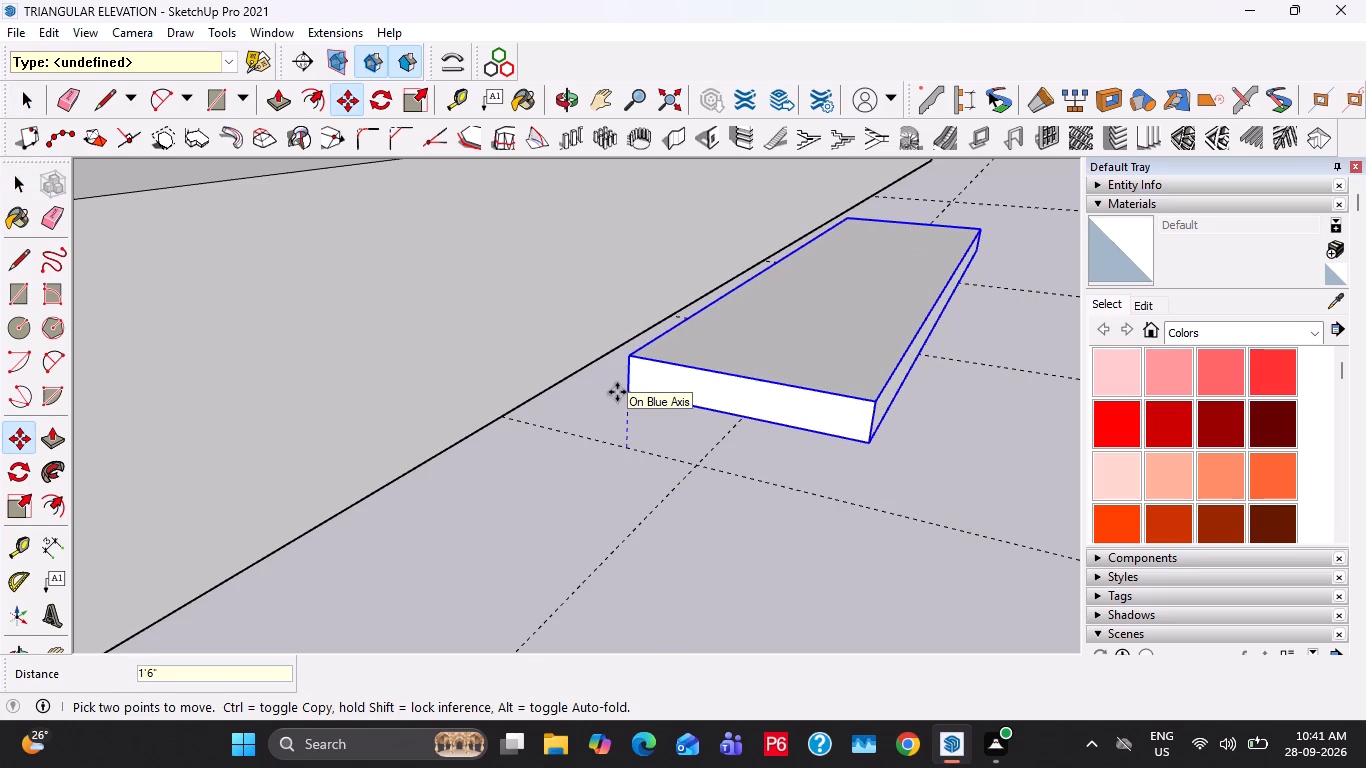
key("Return")
Move the step group 2' straight up so its top back corner meets the plinth's top front edge.
middle_click_drag(673, 377, 753, 419)
middle_click_drag(826, 397, 686, 347)
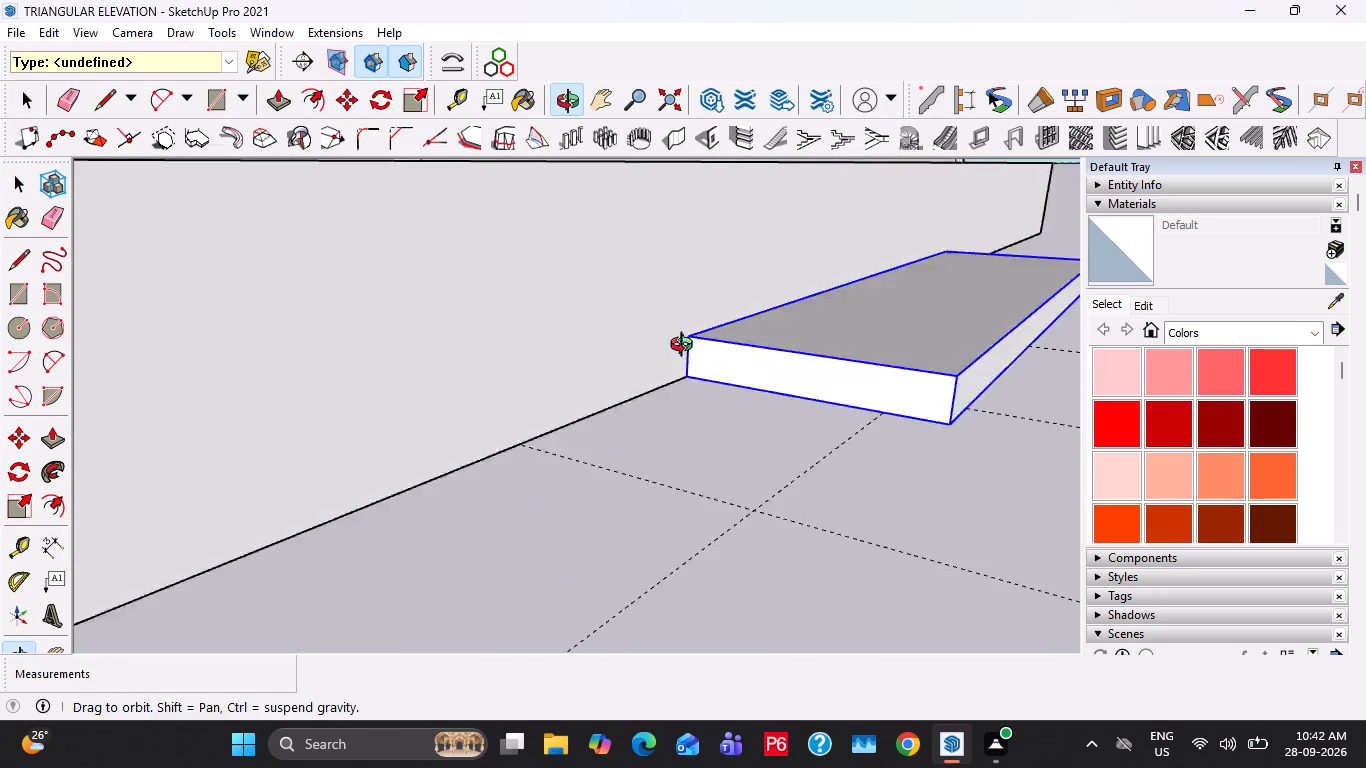
middle_click_drag(686, 347, 674, 380)
left_click(683, 383)
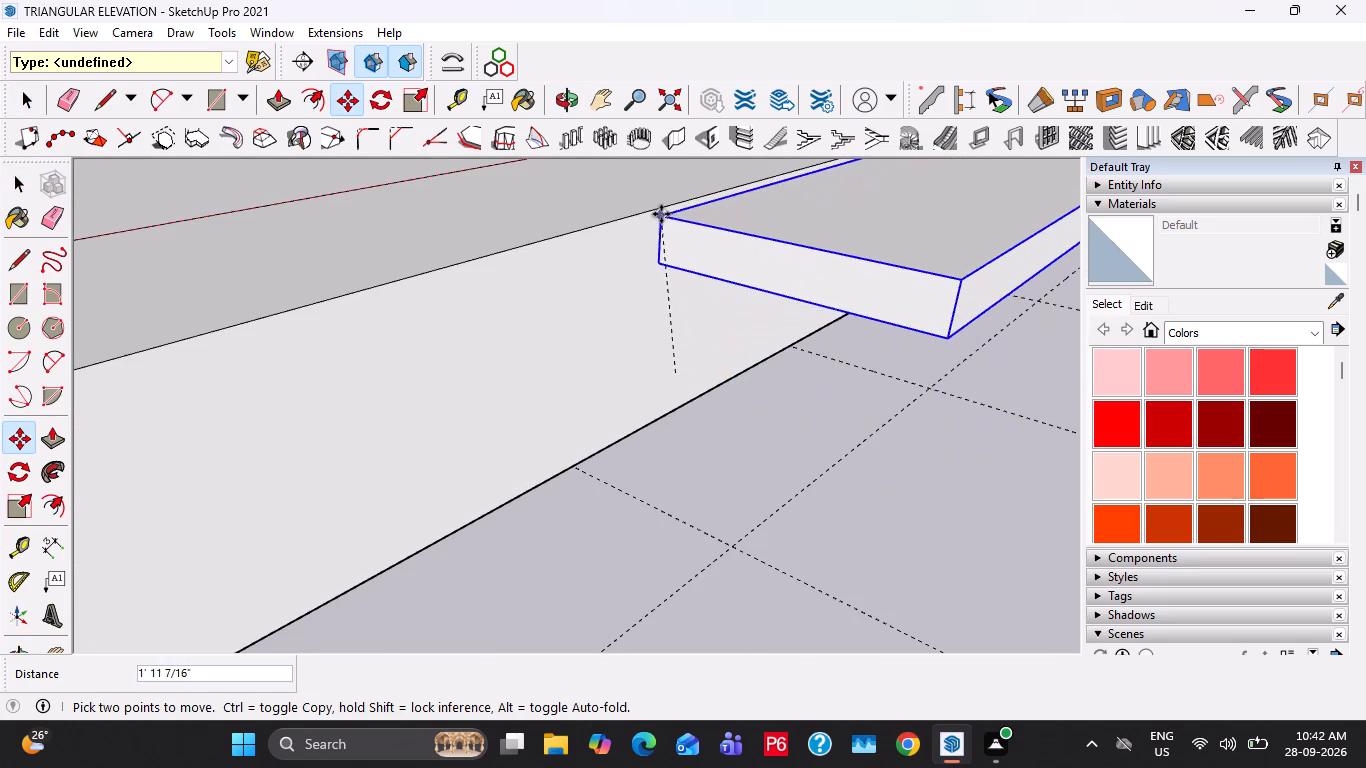
left_click(688, 203)
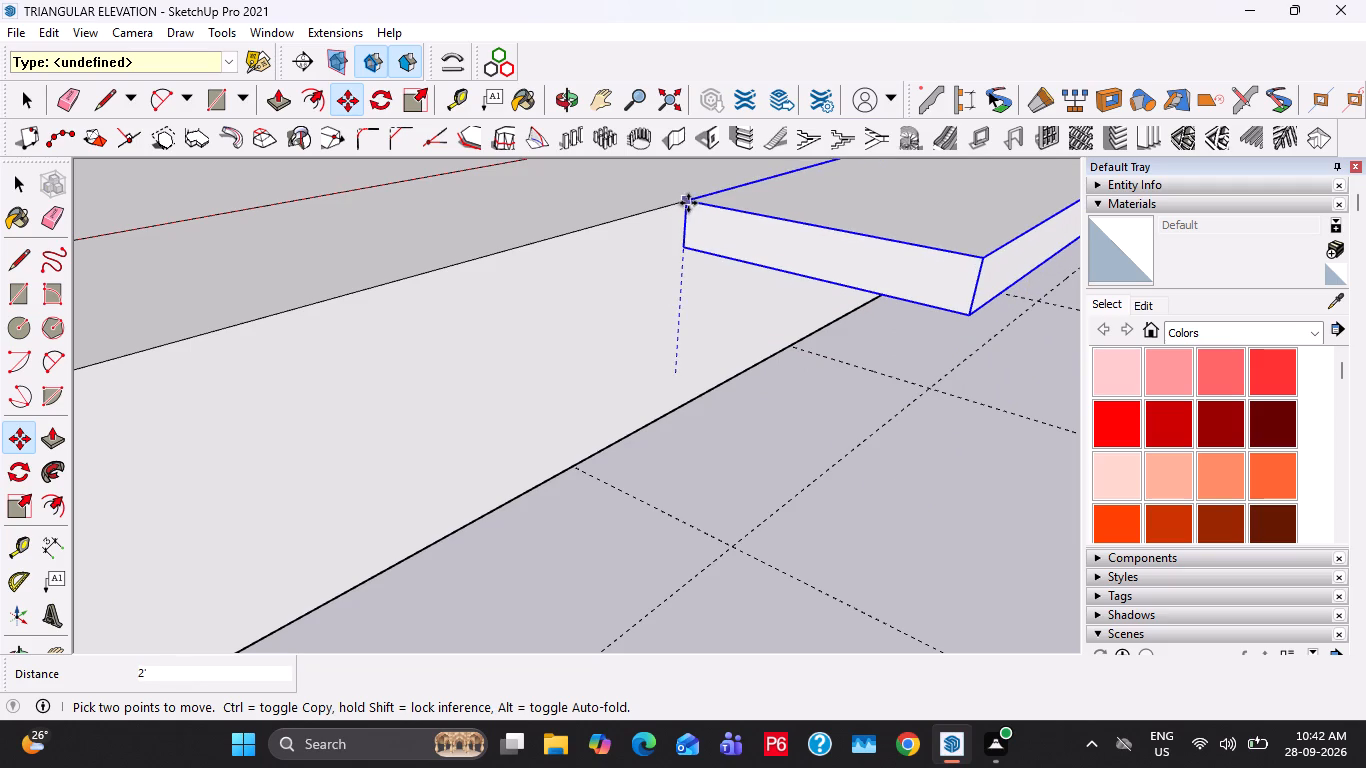
Move the step group 6" straight down from the plinth's top front edge.
middle_click_drag(702, 218, 739, 352)
middle_click_drag(703, 232, 680, 425)
scroll(670, 291, "up", 5)
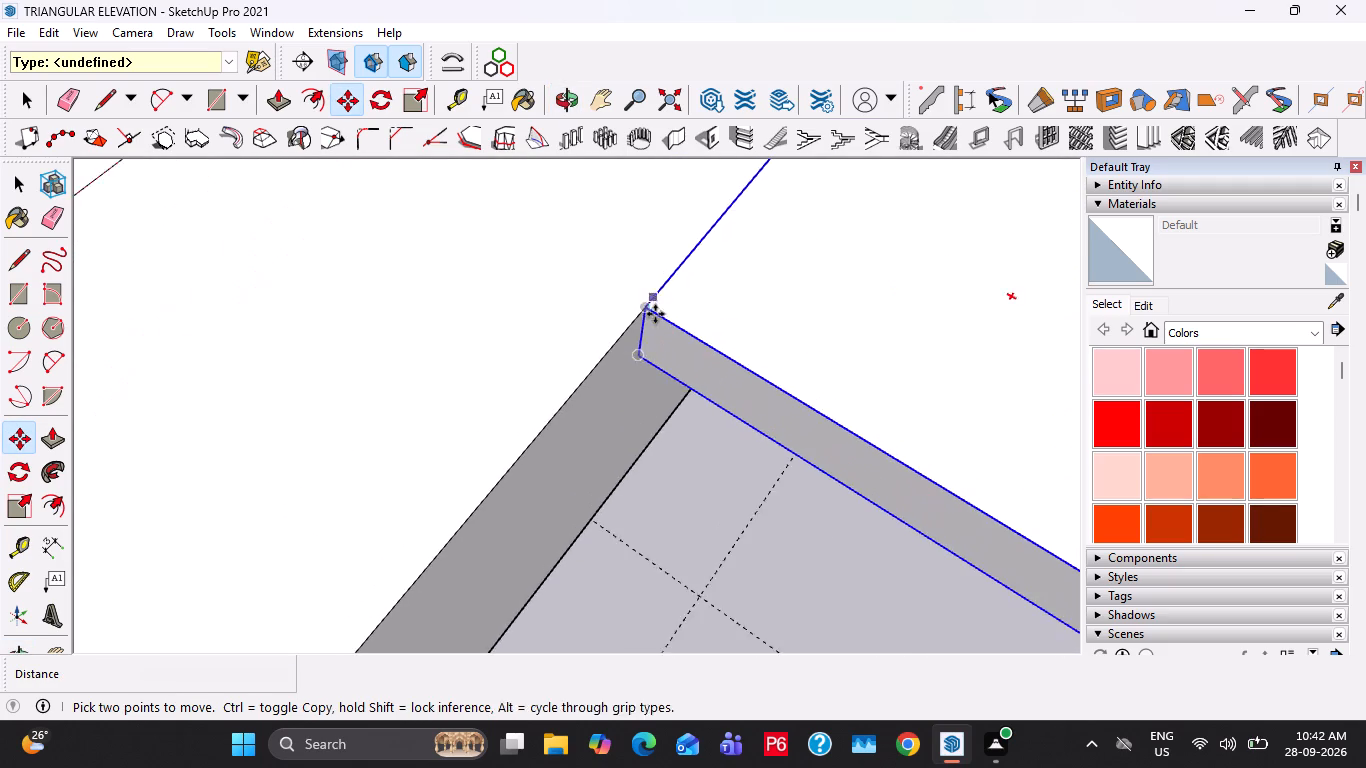
scroll(655, 314, "up", 8)
middle_click_drag(660, 368, 642, 270)
left_click(633, 288)
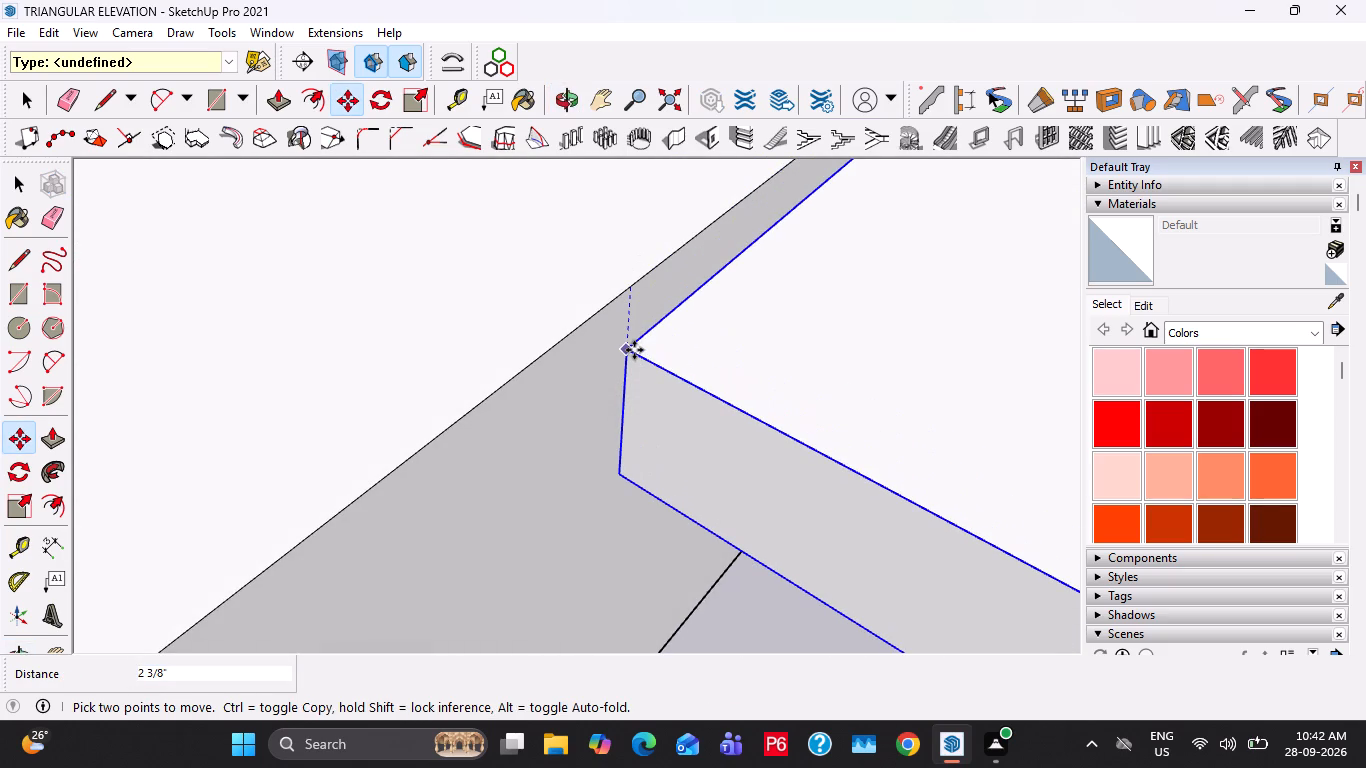
type("6\"")
key("Return")
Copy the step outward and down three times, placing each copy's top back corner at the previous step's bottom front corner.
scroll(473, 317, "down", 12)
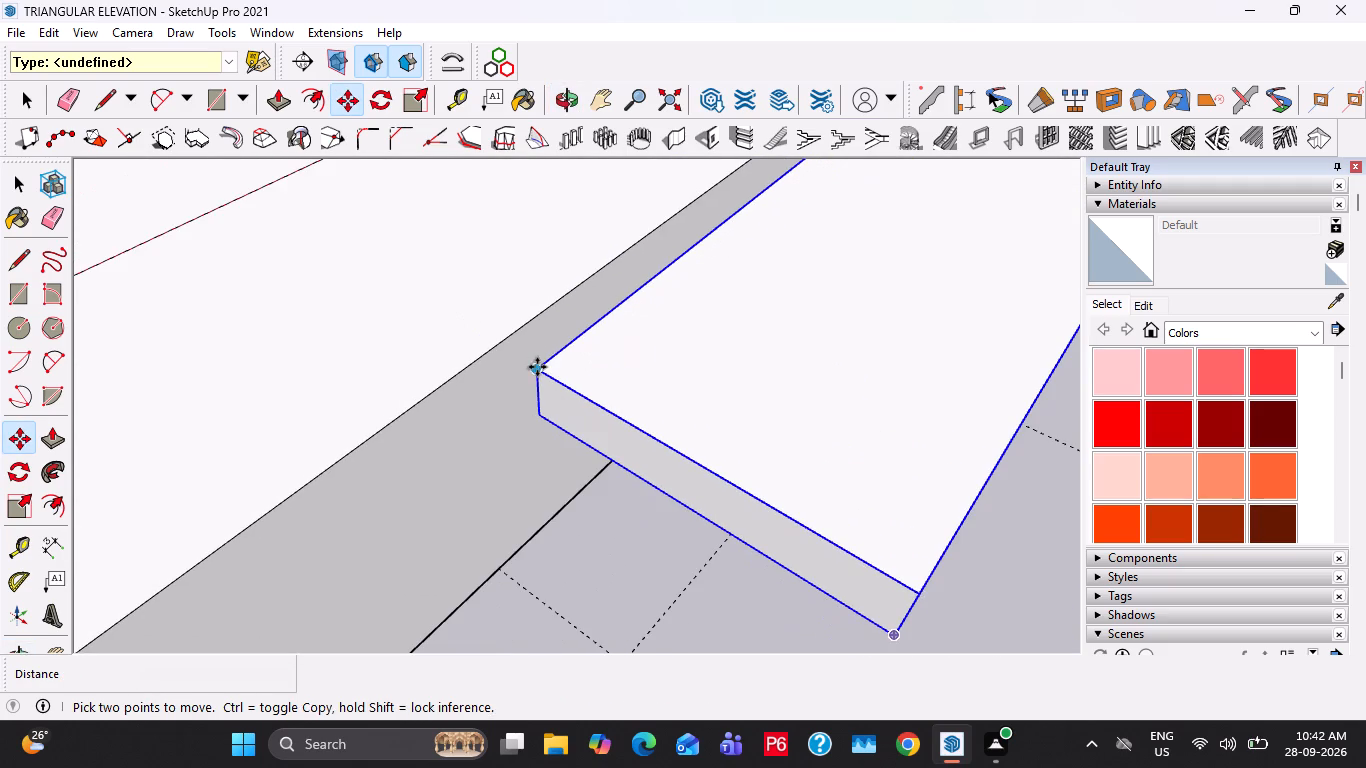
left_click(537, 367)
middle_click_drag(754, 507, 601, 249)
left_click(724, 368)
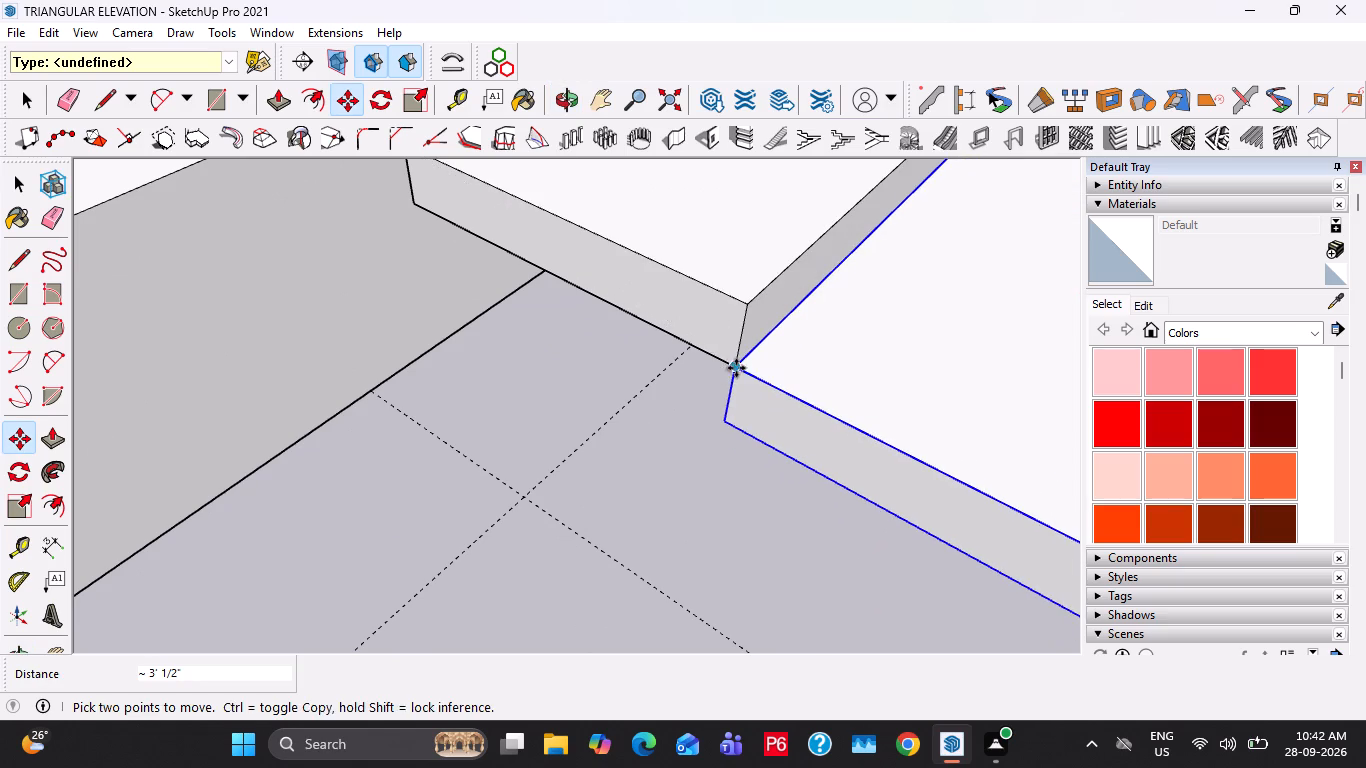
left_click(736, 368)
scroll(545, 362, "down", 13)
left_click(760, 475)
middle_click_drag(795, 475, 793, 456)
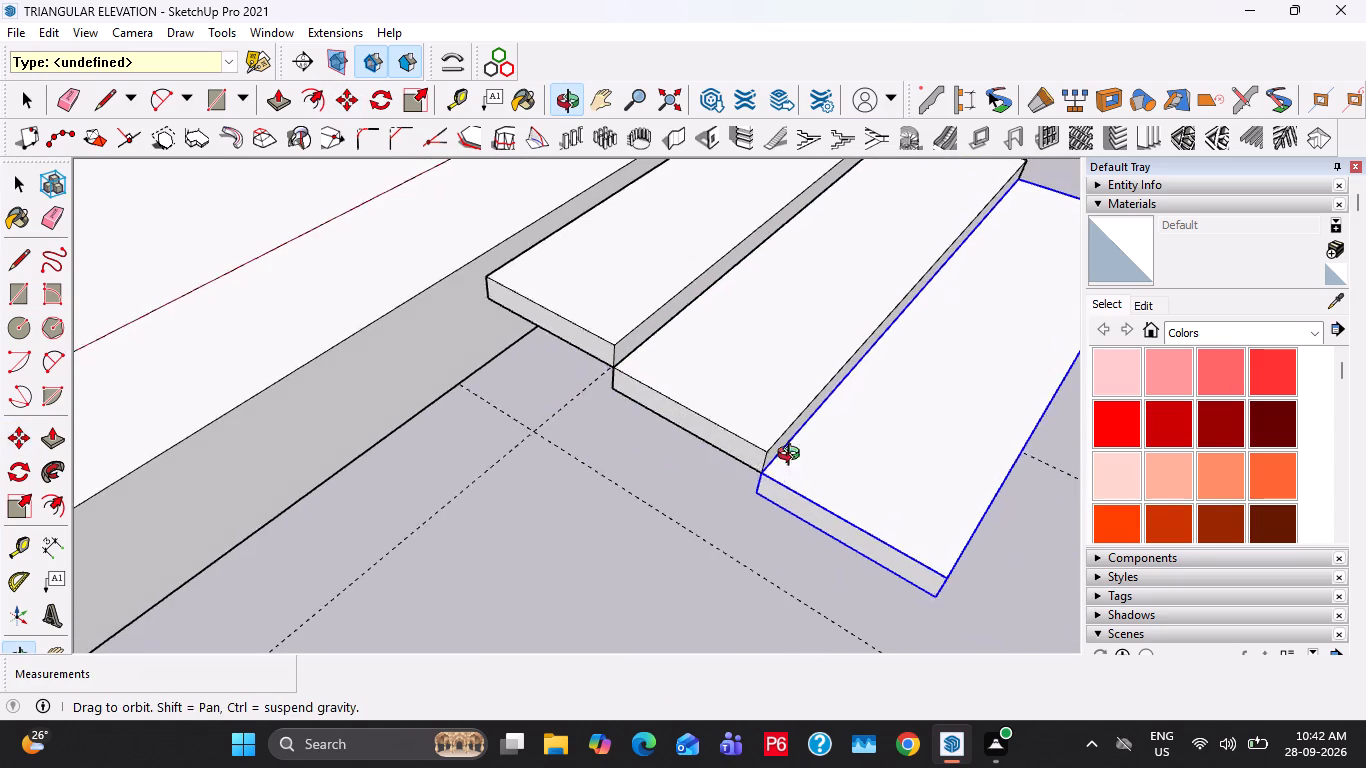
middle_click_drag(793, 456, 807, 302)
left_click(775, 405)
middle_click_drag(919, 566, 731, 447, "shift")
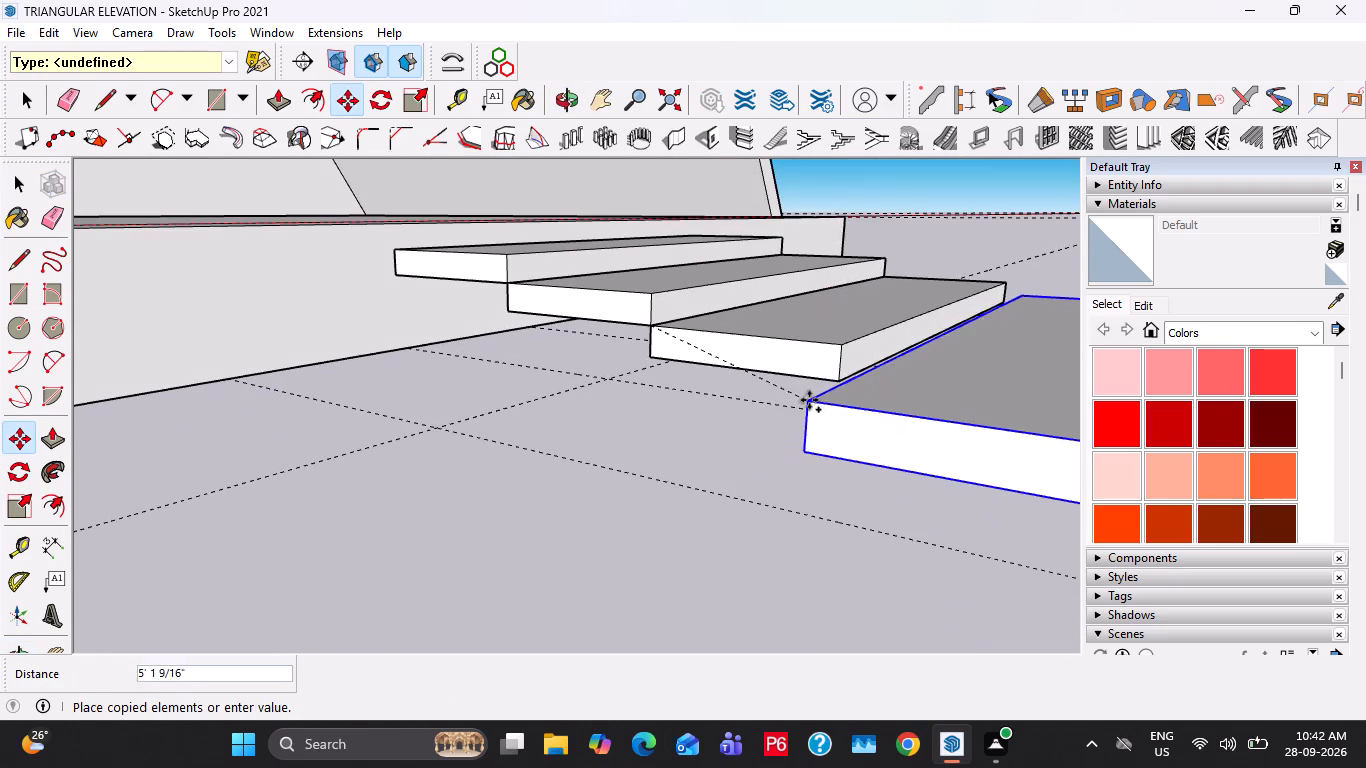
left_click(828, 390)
Inside the top step's group, push the front face back 1' 6" toward the plinth.
middle_click_drag(758, 408, 804, 489)
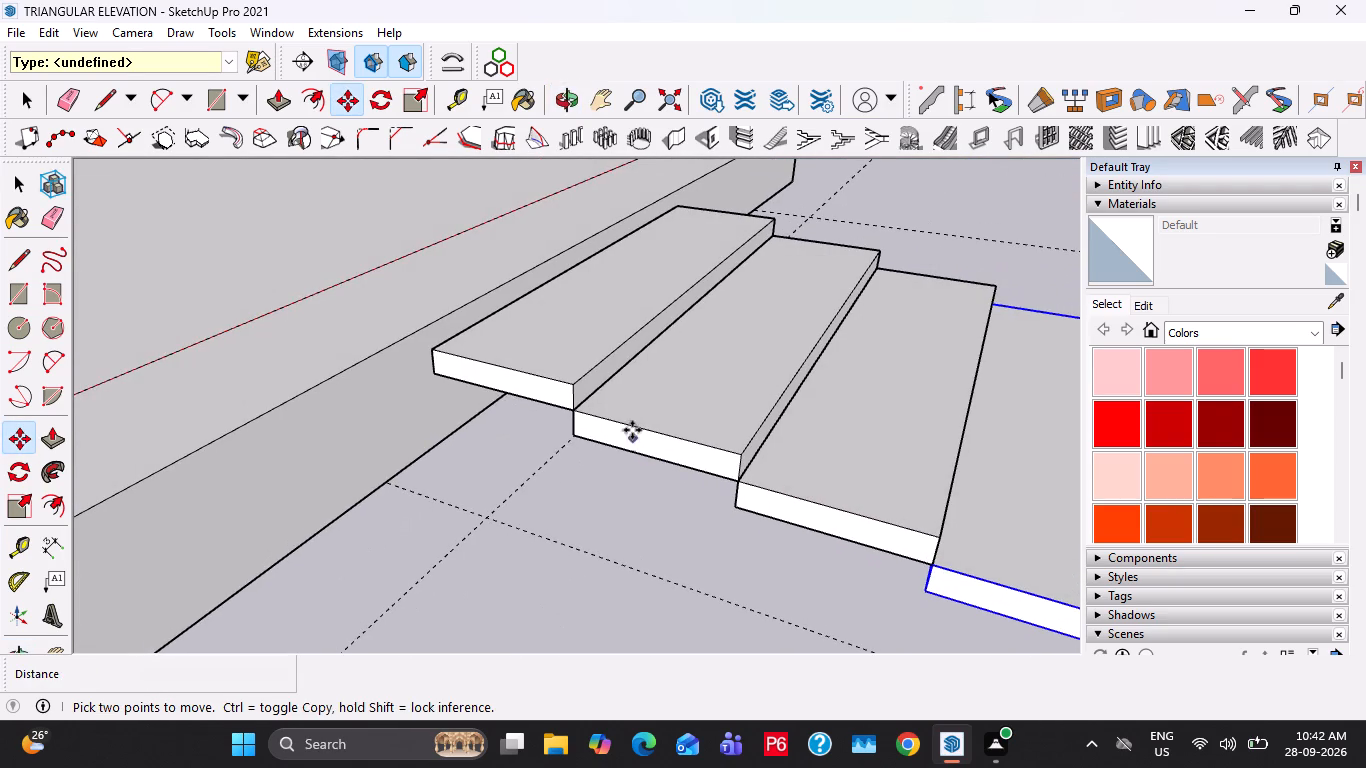
key("space")
key("space")
double_click(594, 361)
left_click(612, 362)
key("p")
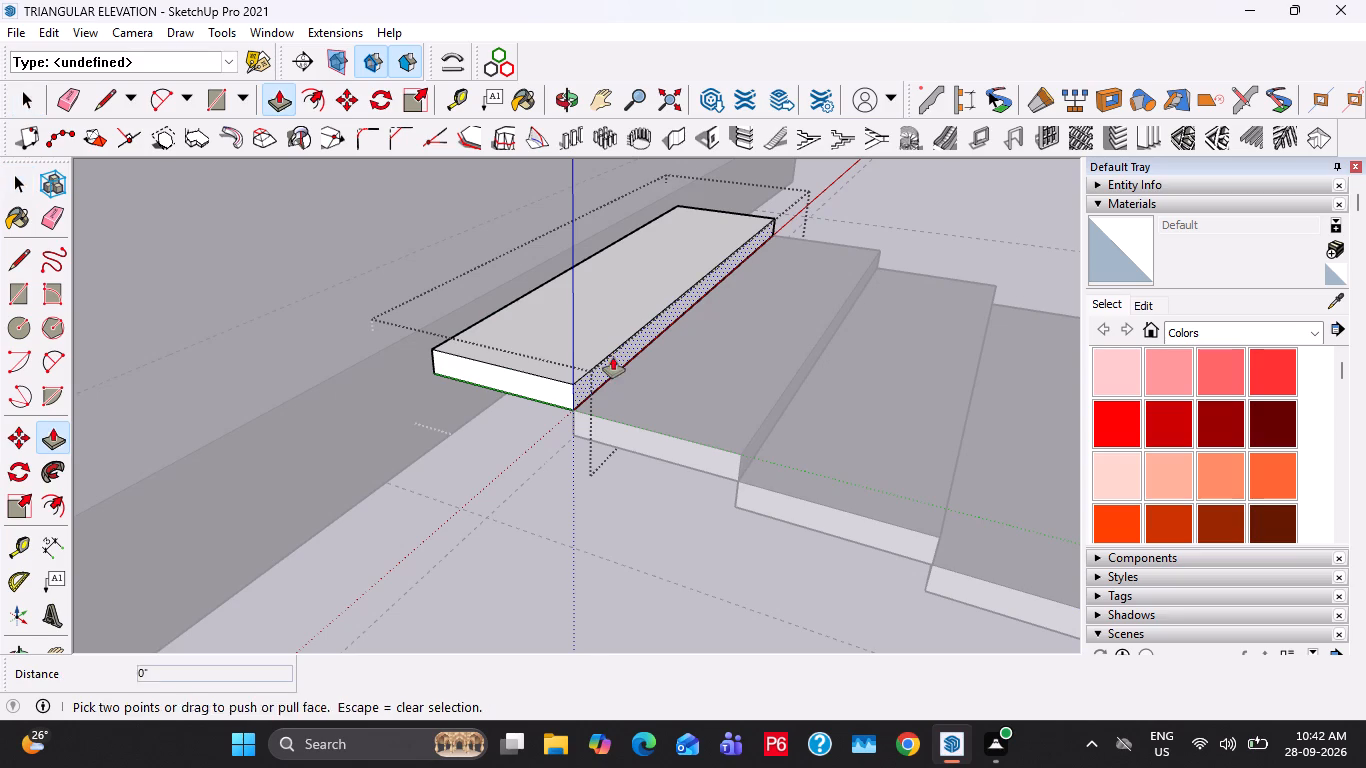
left_click(613, 357)
type("1'6\"")
key("Return")
key("space")
key("Escape")
key("Escape")
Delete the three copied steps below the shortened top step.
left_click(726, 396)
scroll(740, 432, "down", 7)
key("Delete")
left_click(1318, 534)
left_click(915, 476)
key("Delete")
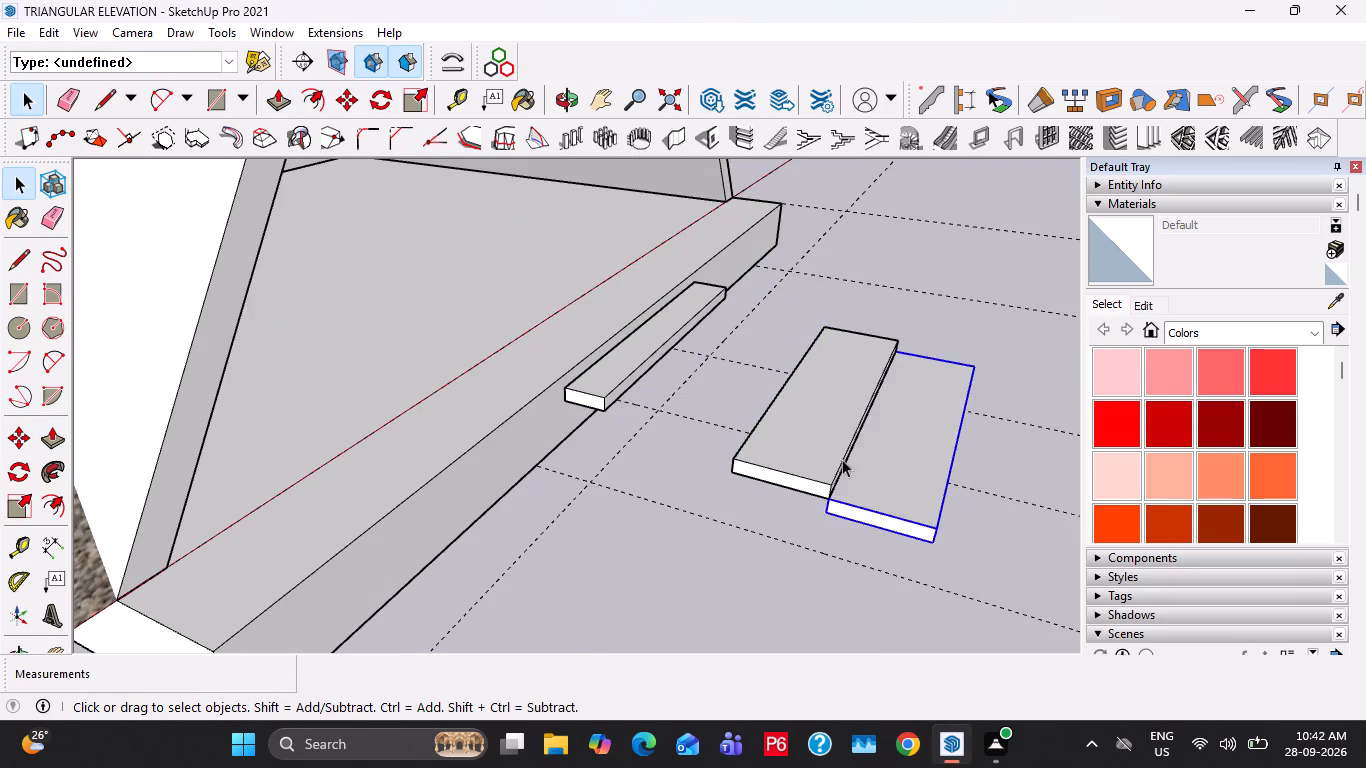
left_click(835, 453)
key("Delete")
Copy the shortened top step outward and down twice, placing each copy's top back corner at the previous step's bottom front corner.
scroll(575, 366, "up", 8)
middle_click_drag(626, 375, 617, 425)
left_click(617, 425)
key("m")
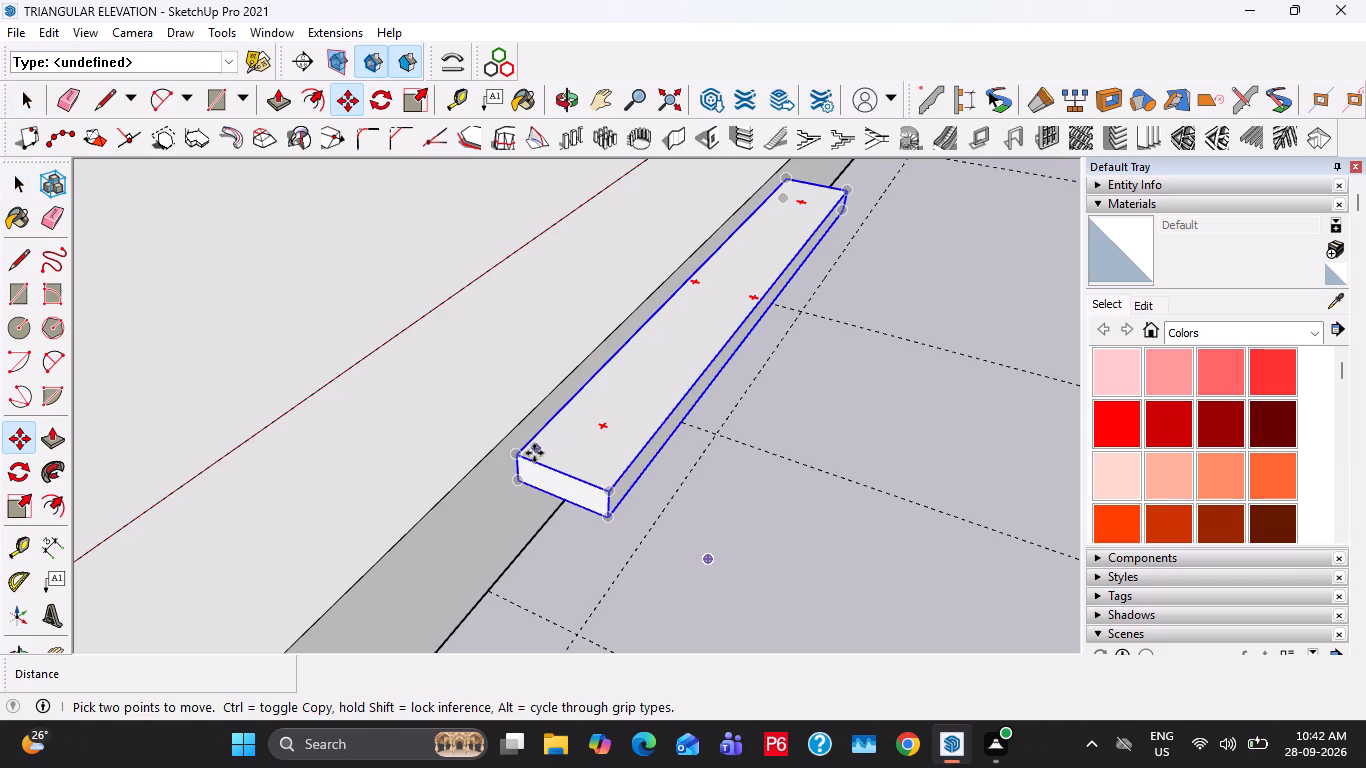
left_click(519, 457)
left_click(600, 513)
middle_click_drag(662, 514, 661, 355)
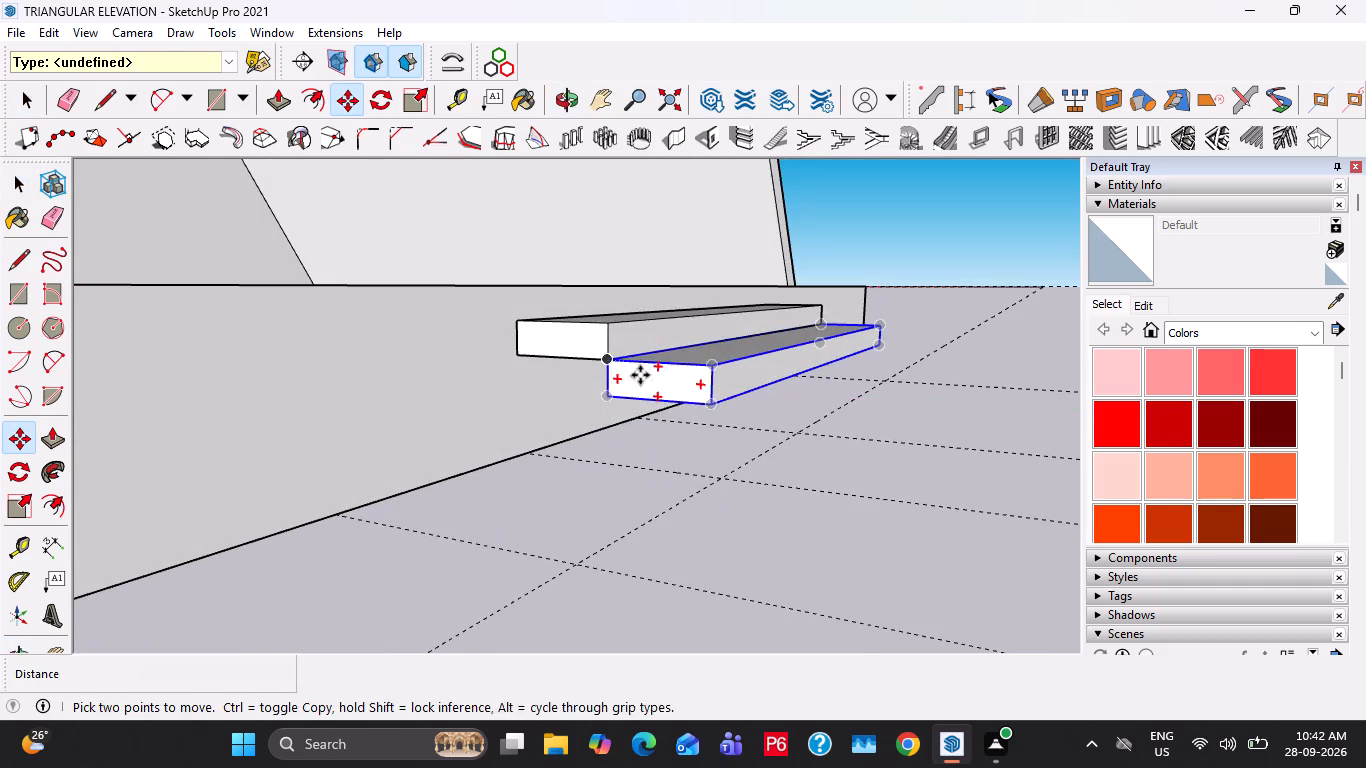
left_click(605, 367)
left_click(707, 405)
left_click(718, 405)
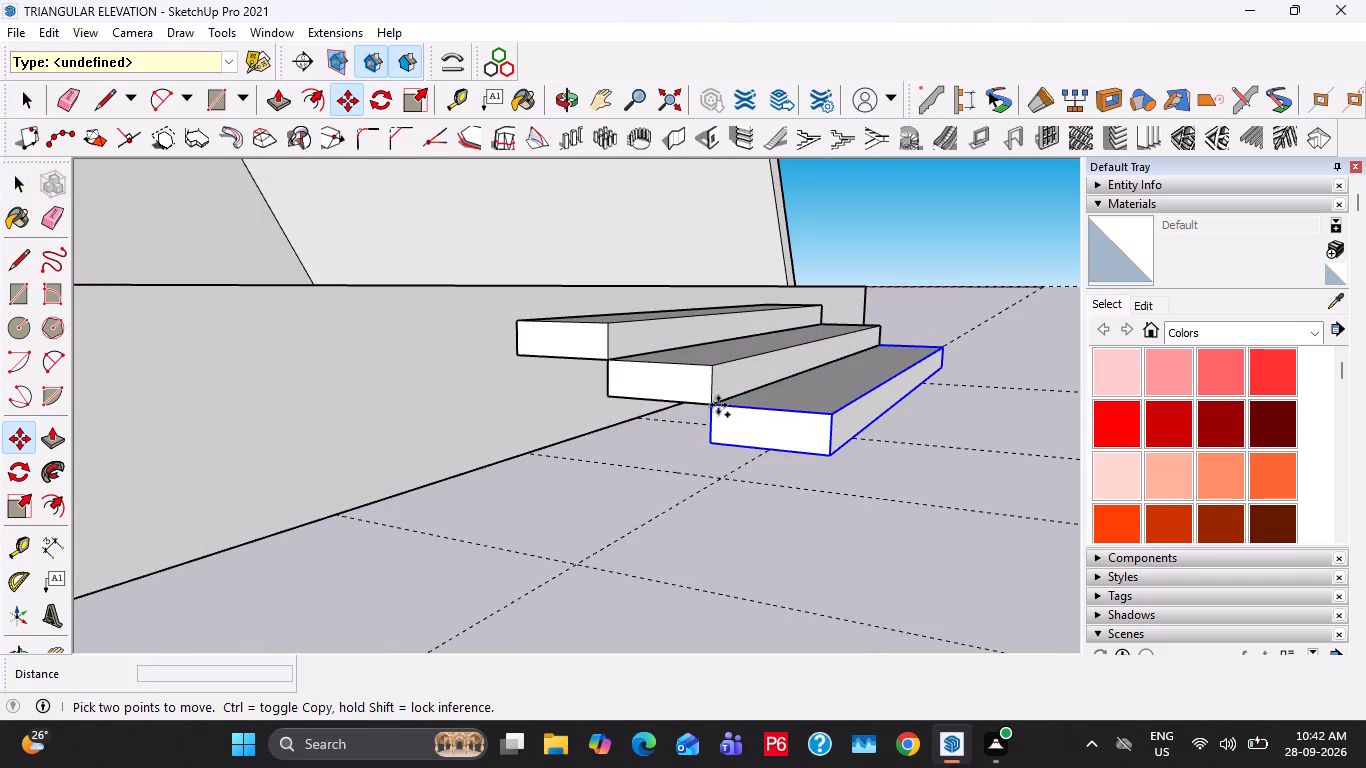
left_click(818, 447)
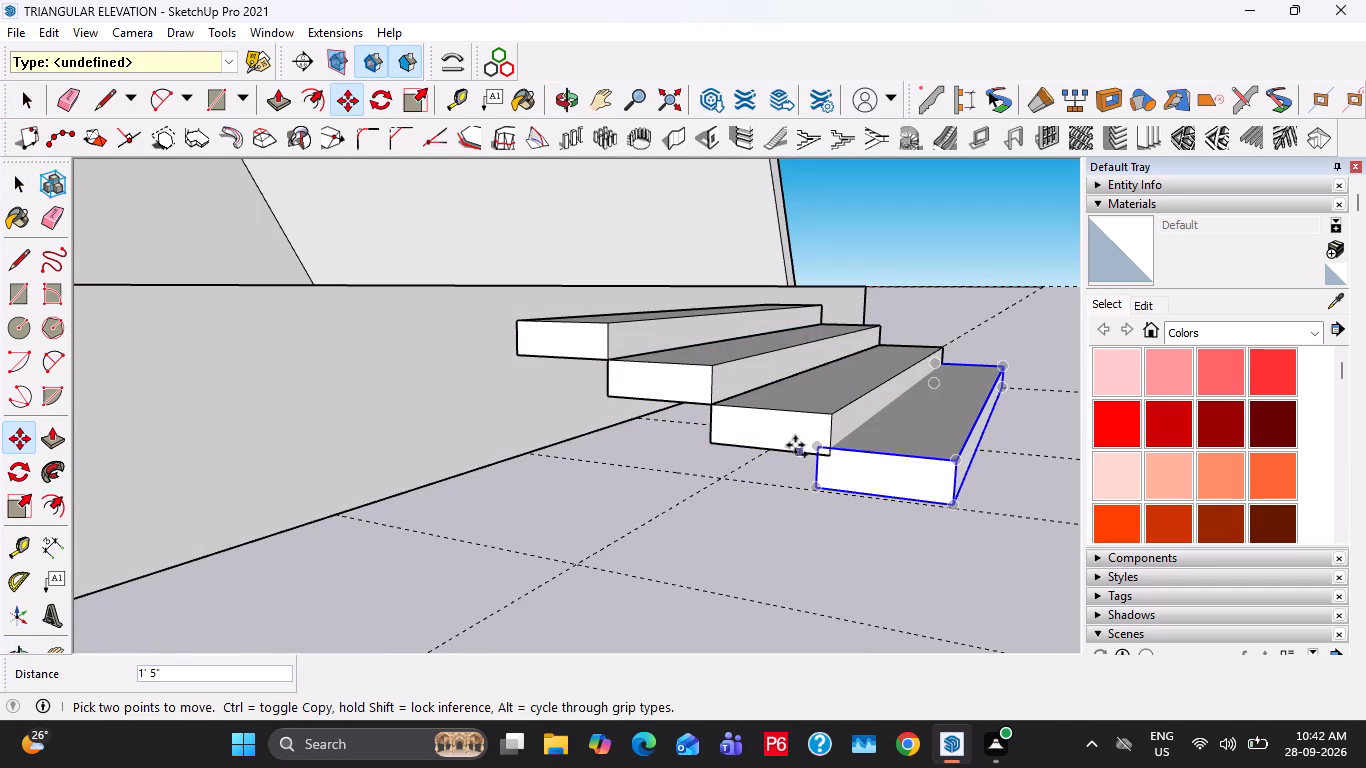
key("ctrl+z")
Copy the third step outward and down twice, each copy's top back corner meeting the previous step's bottom front corner.
left_click(716, 408)
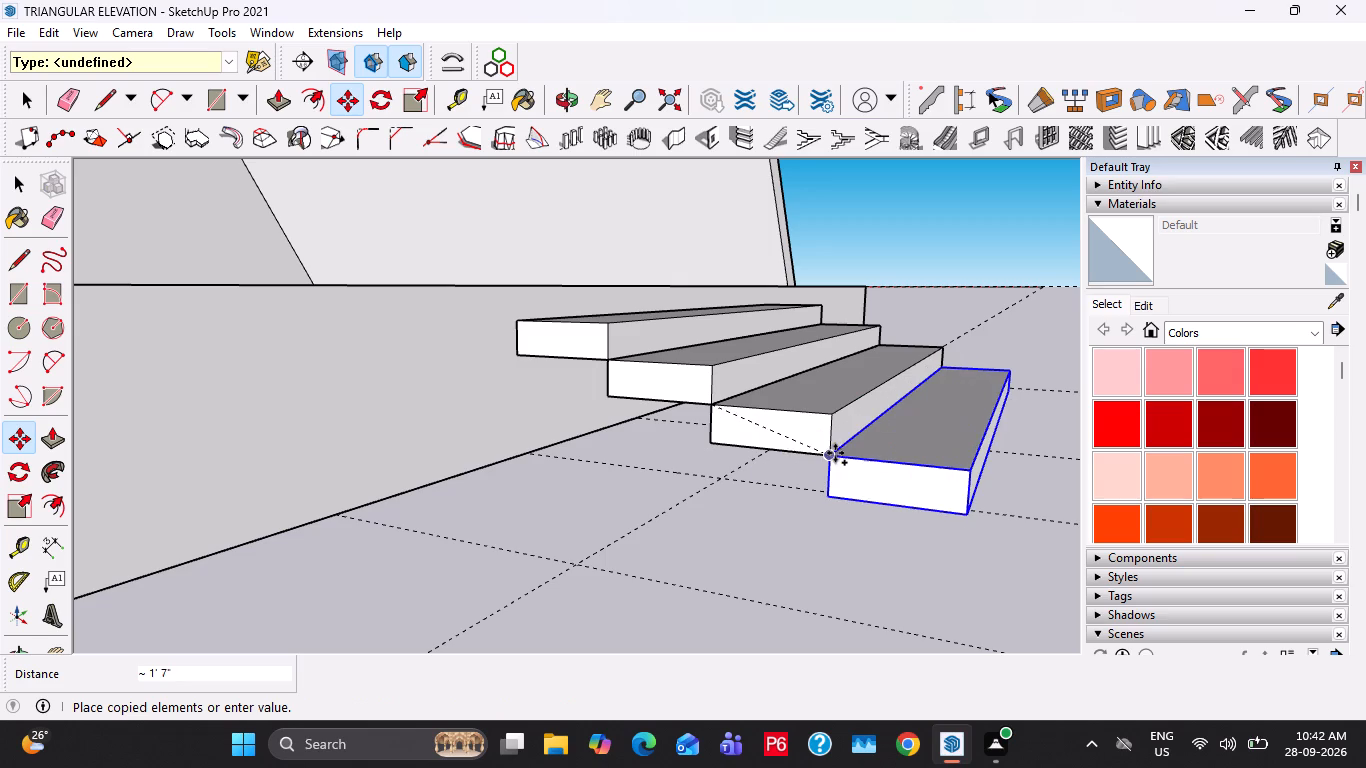
left_click(823, 450)
middle_click_drag(866, 504, 625, 419, "shift")
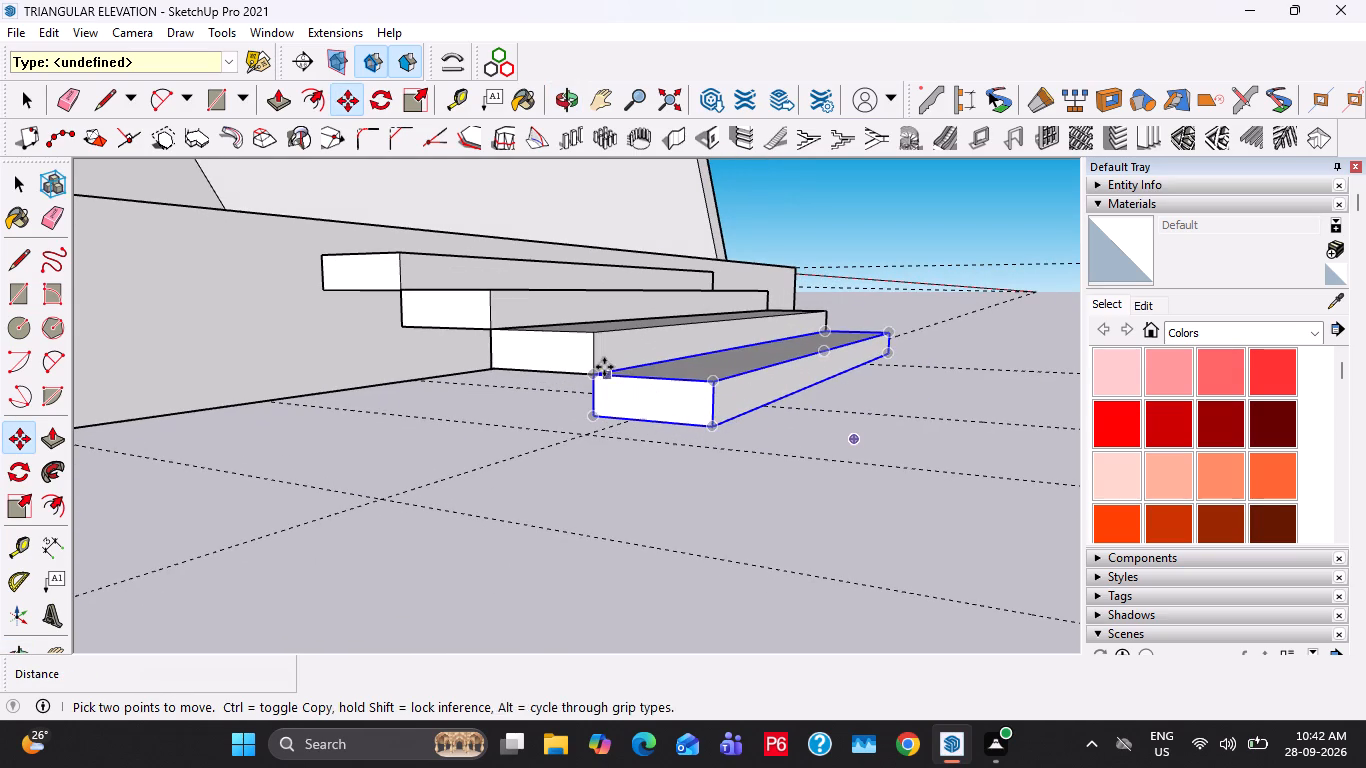
left_click(603, 373)
key("space")
left_click(636, 398)
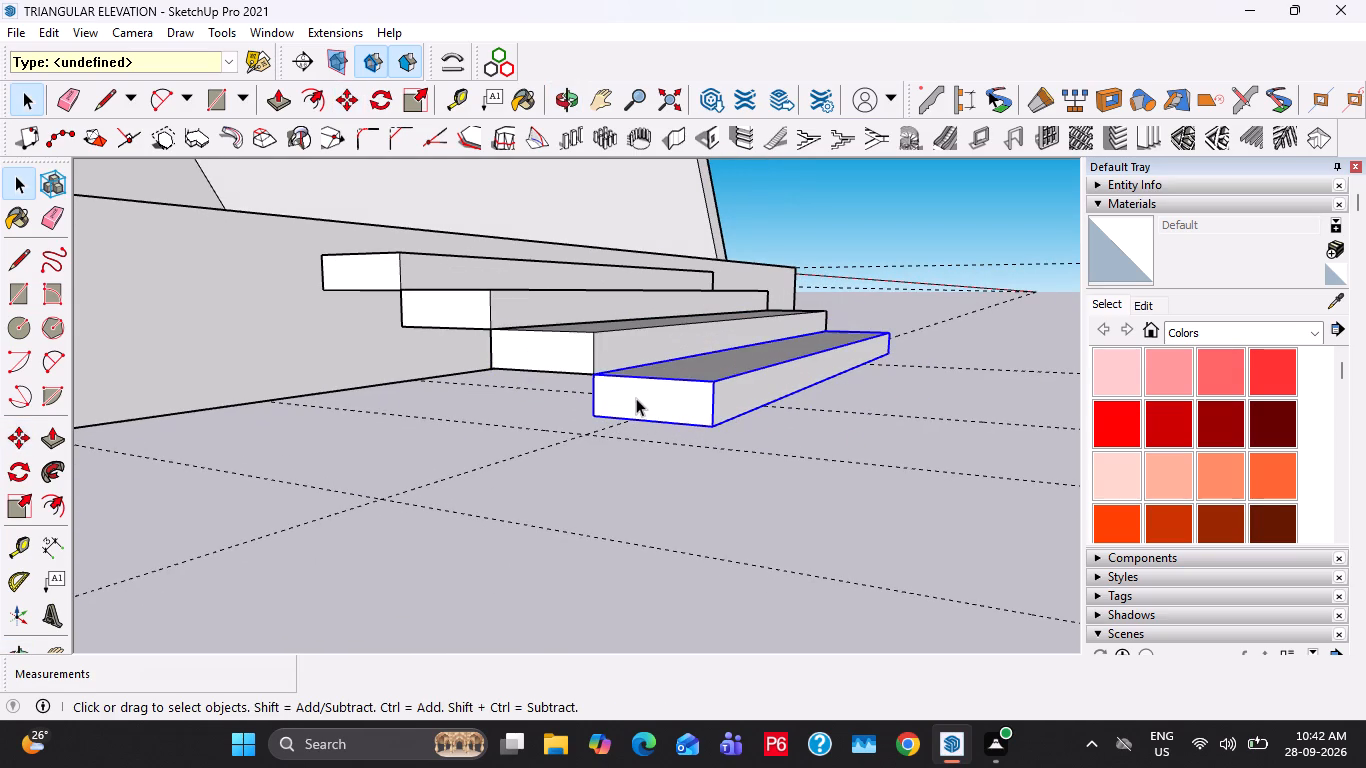
key("m")
left_click(598, 379)
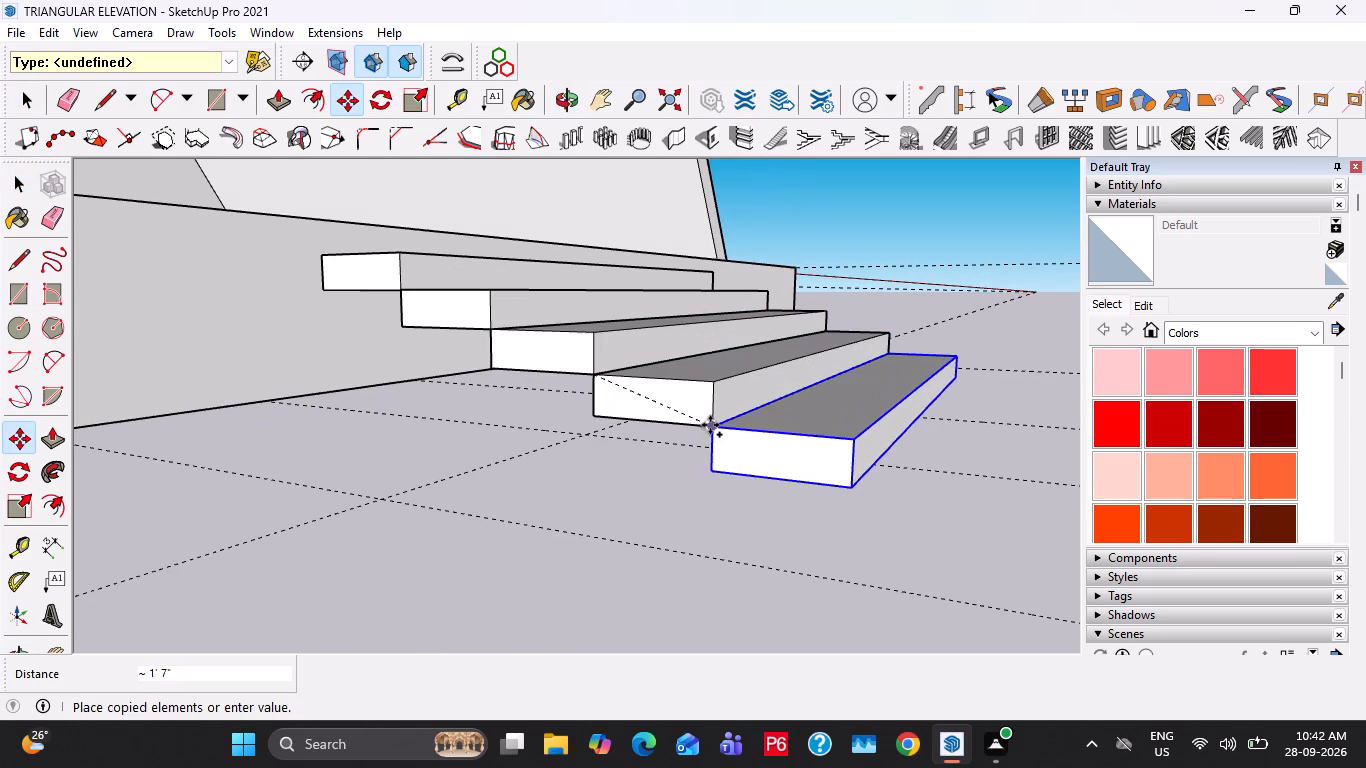
left_click(710, 425)
Add two more step copies down to ground level, each starting at the previous step's bottom front corner.
middle_click_drag(868, 473, 975, 435)
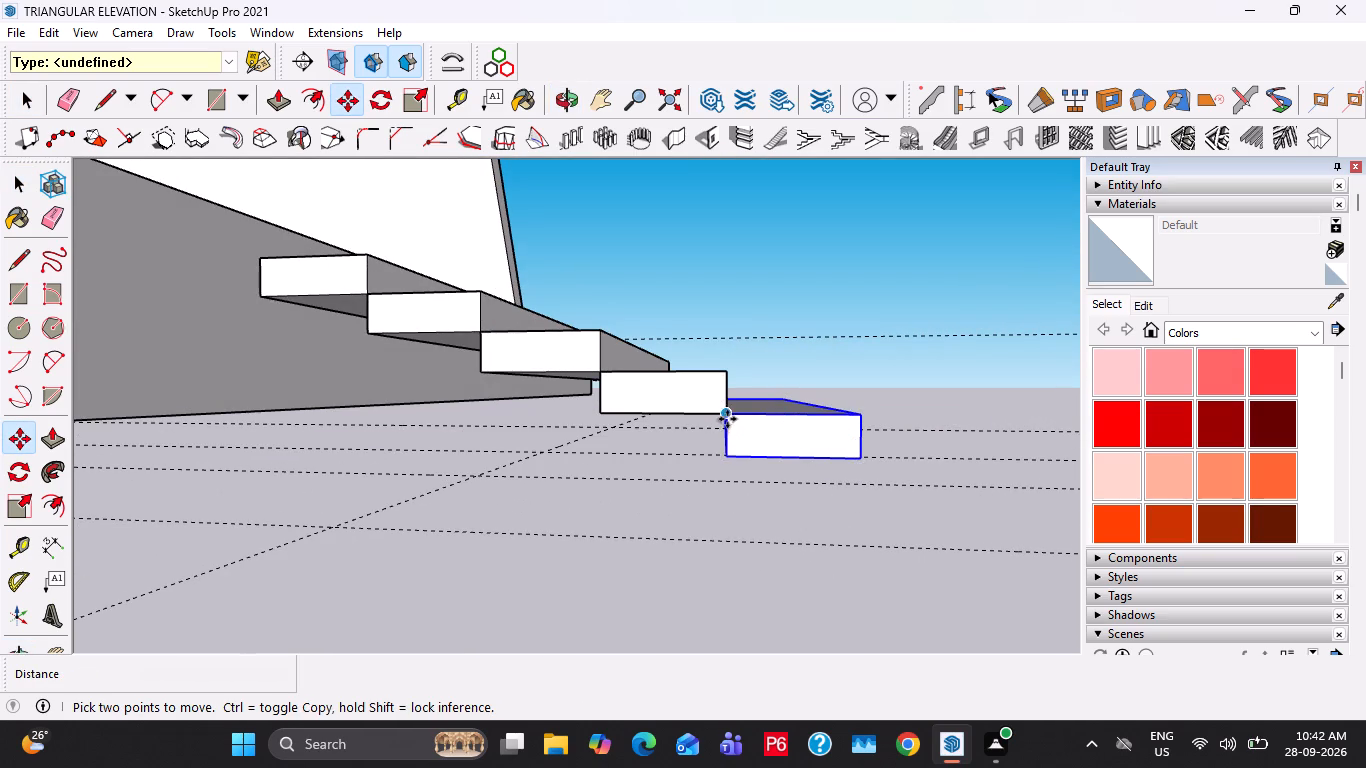
left_click(728, 419)
left_click(854, 454)
middle_click_drag(898, 476, 880, 368)
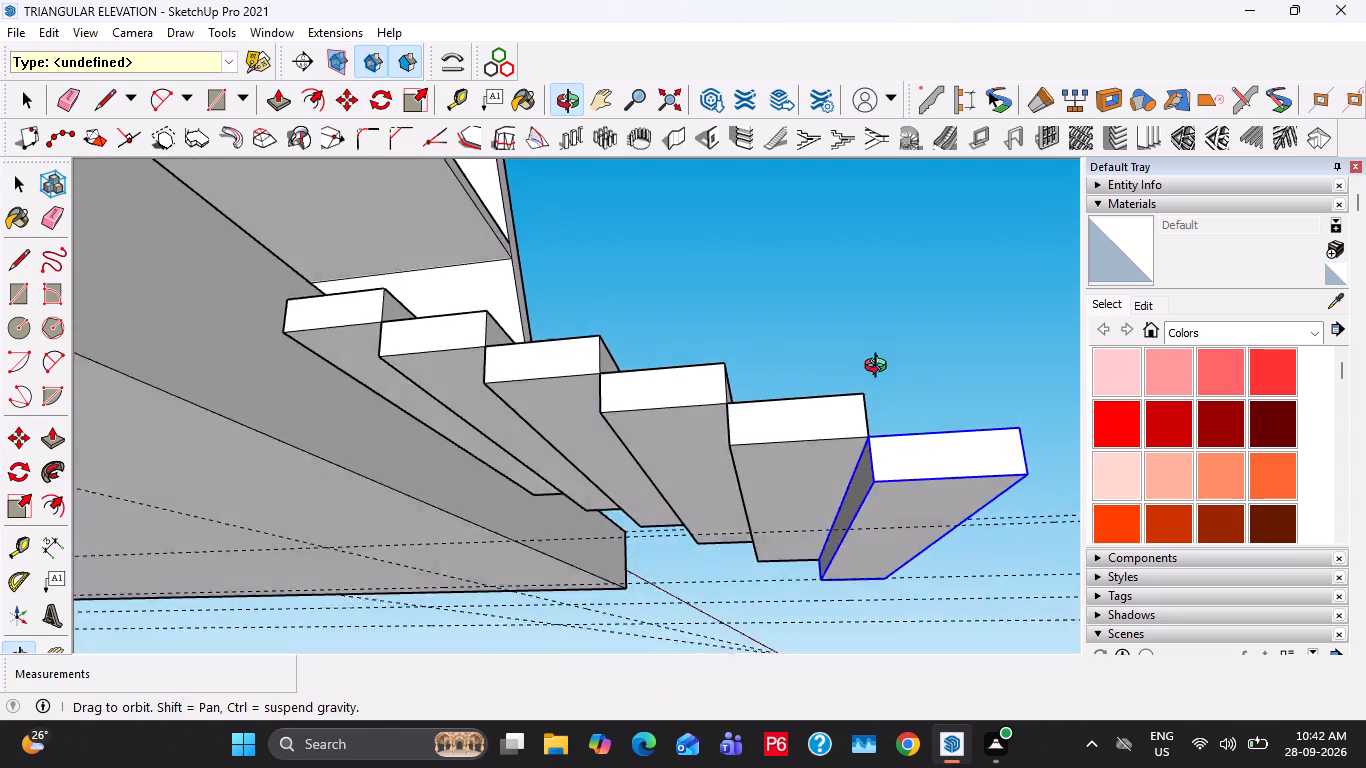
middle_click_drag(880, 368, 930, 459)
left_click(851, 454)
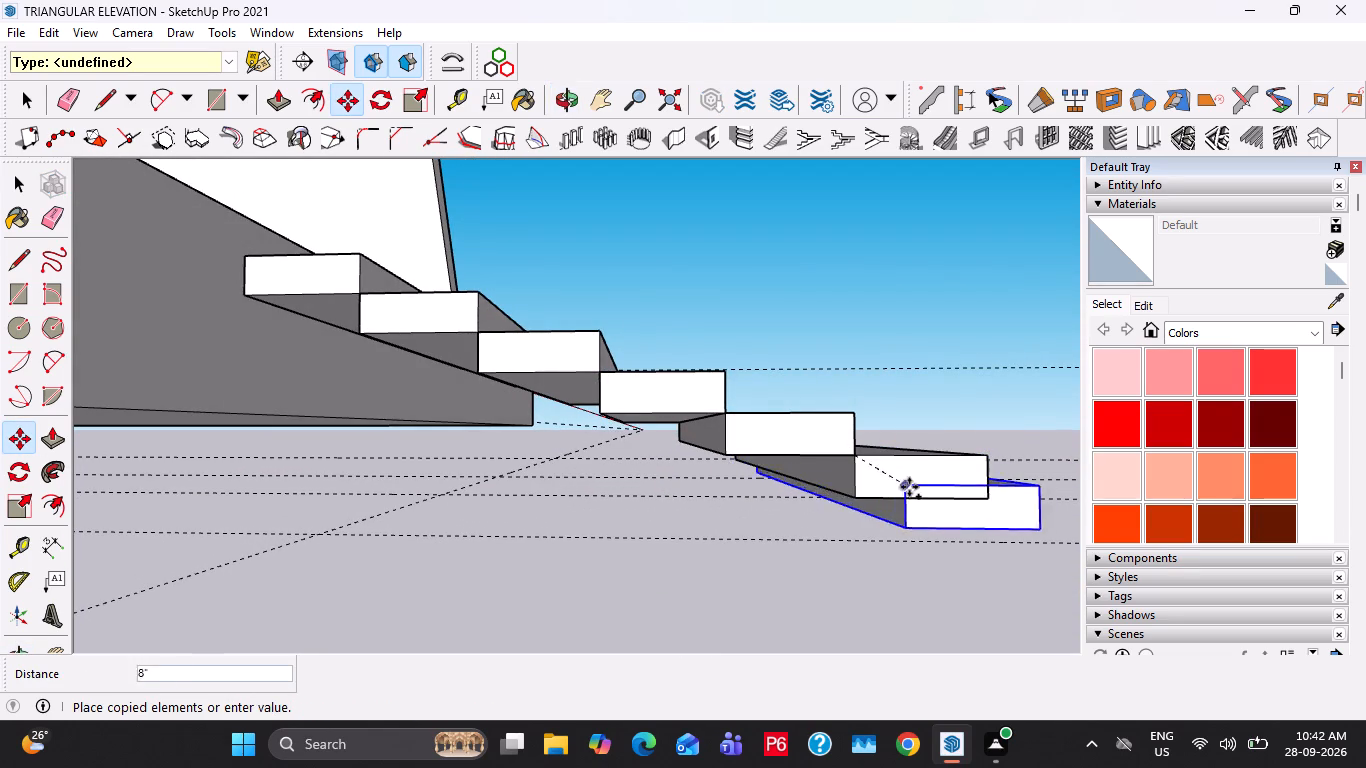
left_click(977, 500)
key("space")
Draw a 3' vertical line down from the top step's bottom back corner and a ground line to the lowest step's bottom back corner.
middle_click_drag(790, 455, 652, 526)
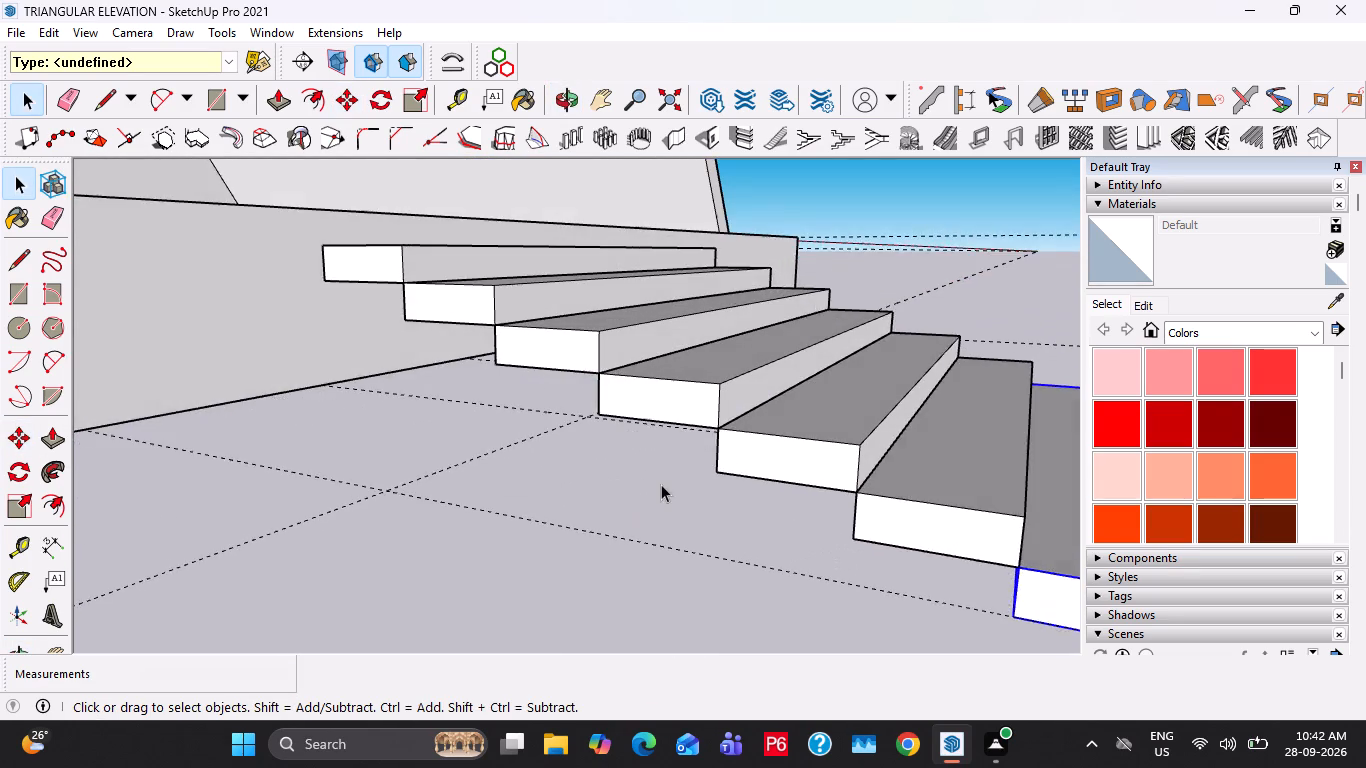
scroll(661, 484, "down", 4)
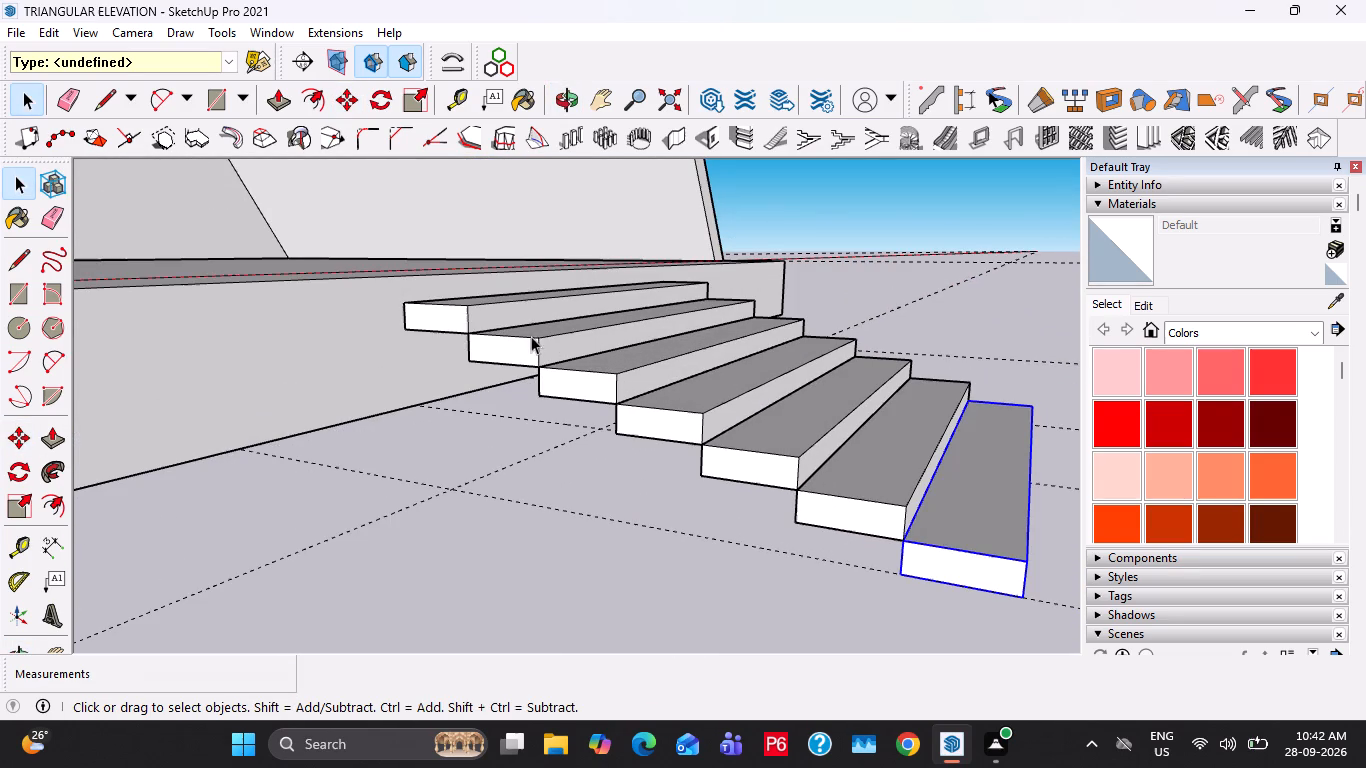
middle_click_drag(542, 344, 654, 349)
key("l")
middle_click_drag(533, 349, 541, 351)
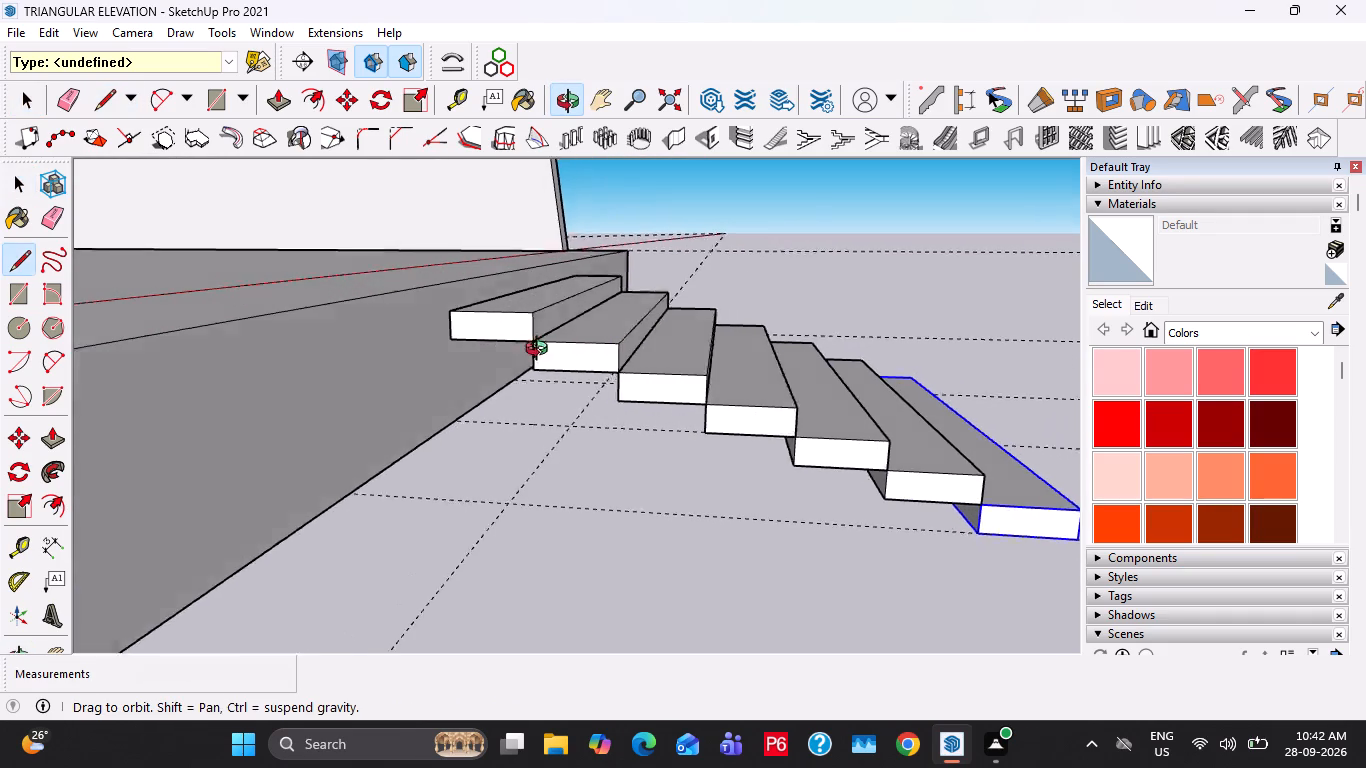
middle_click_drag(541, 351, 554, 360)
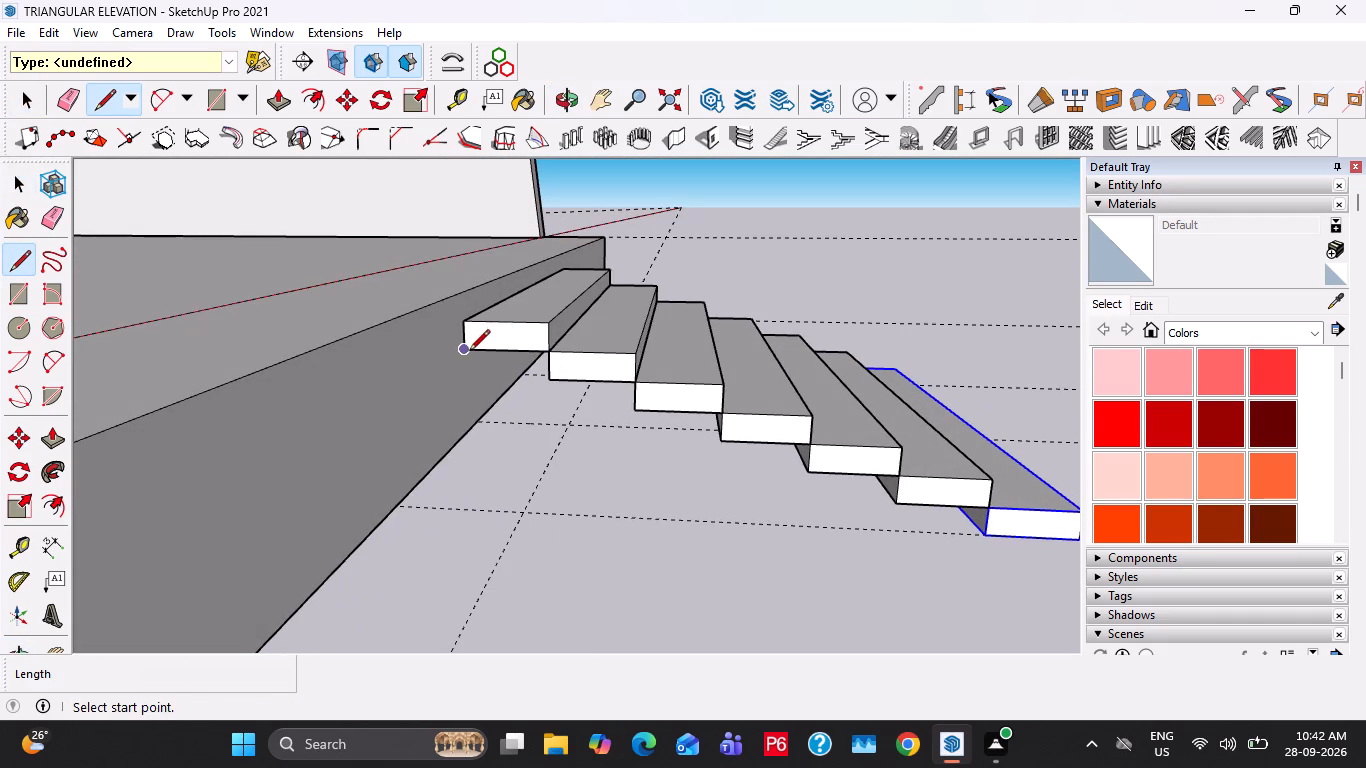
left_click(469, 352)
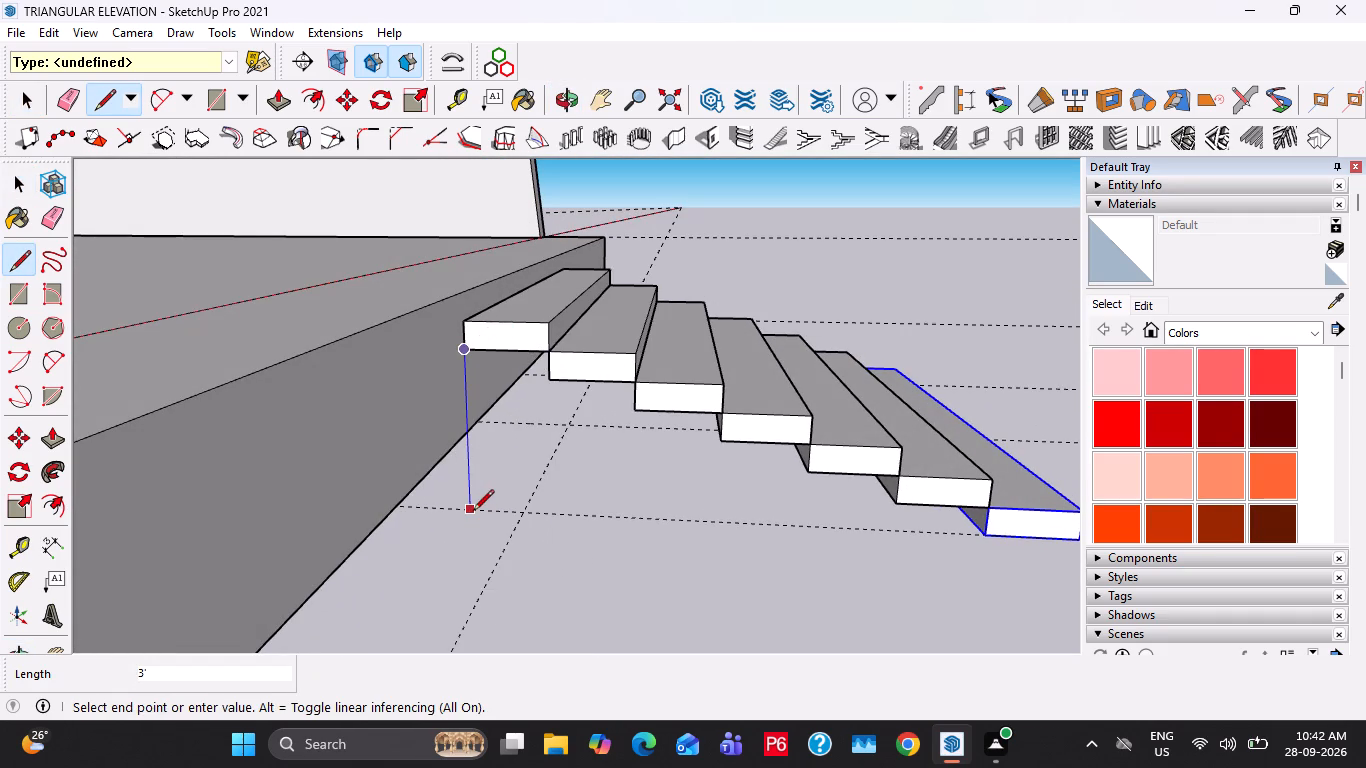
left_click(473, 511)
middle_click_drag(604, 521, 593, 532)
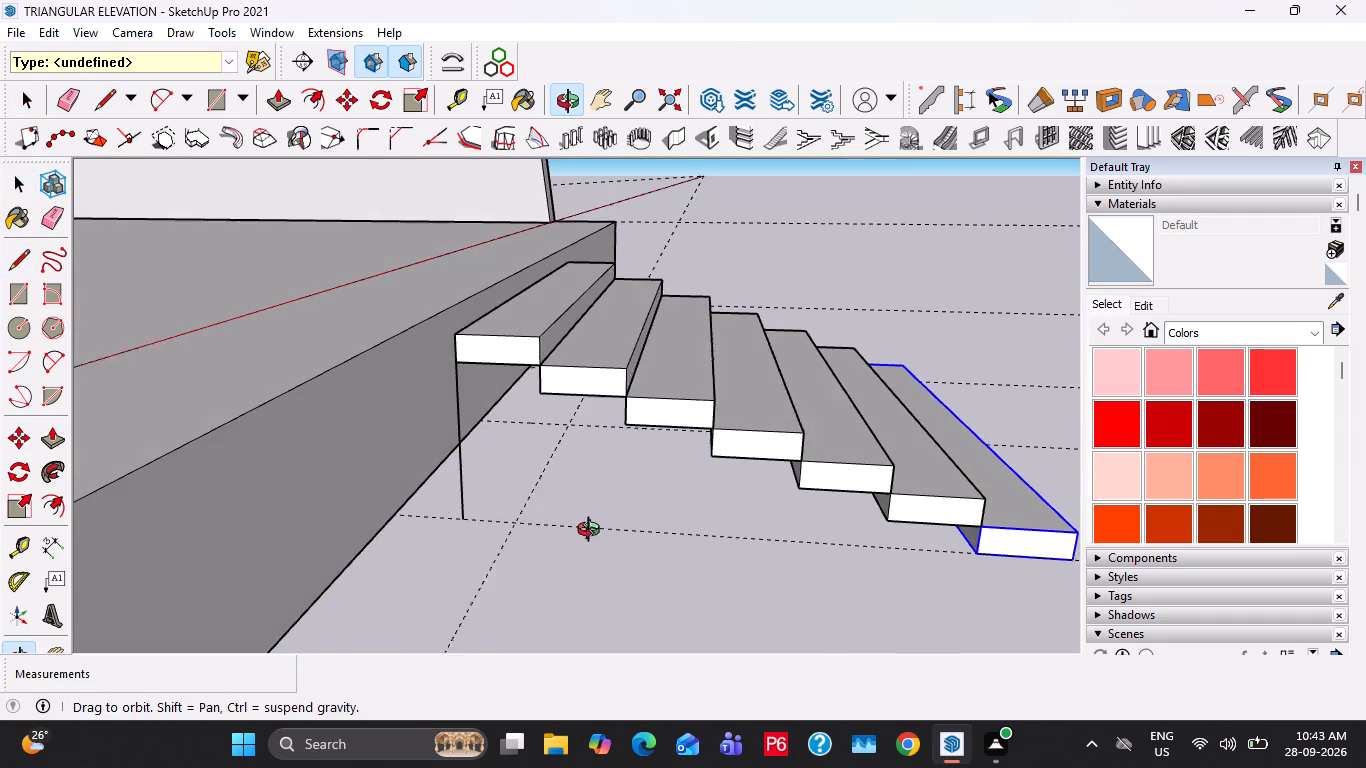
middle_click_drag(593, 532, 591, 532)
left_click(462, 522)
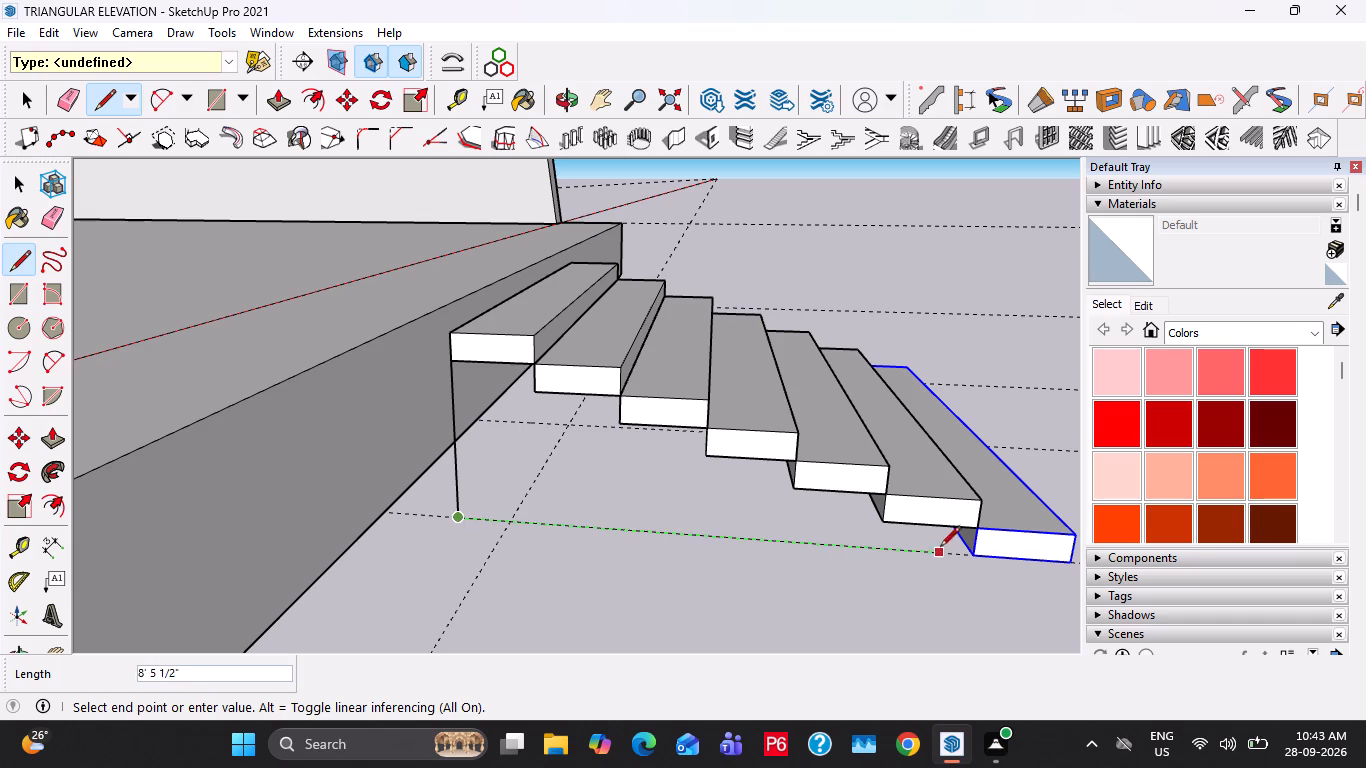
left_click(970, 550)
Trace lines up the underside and back corners of the steps to close the stepped side profile into a face.
left_click(975, 534)
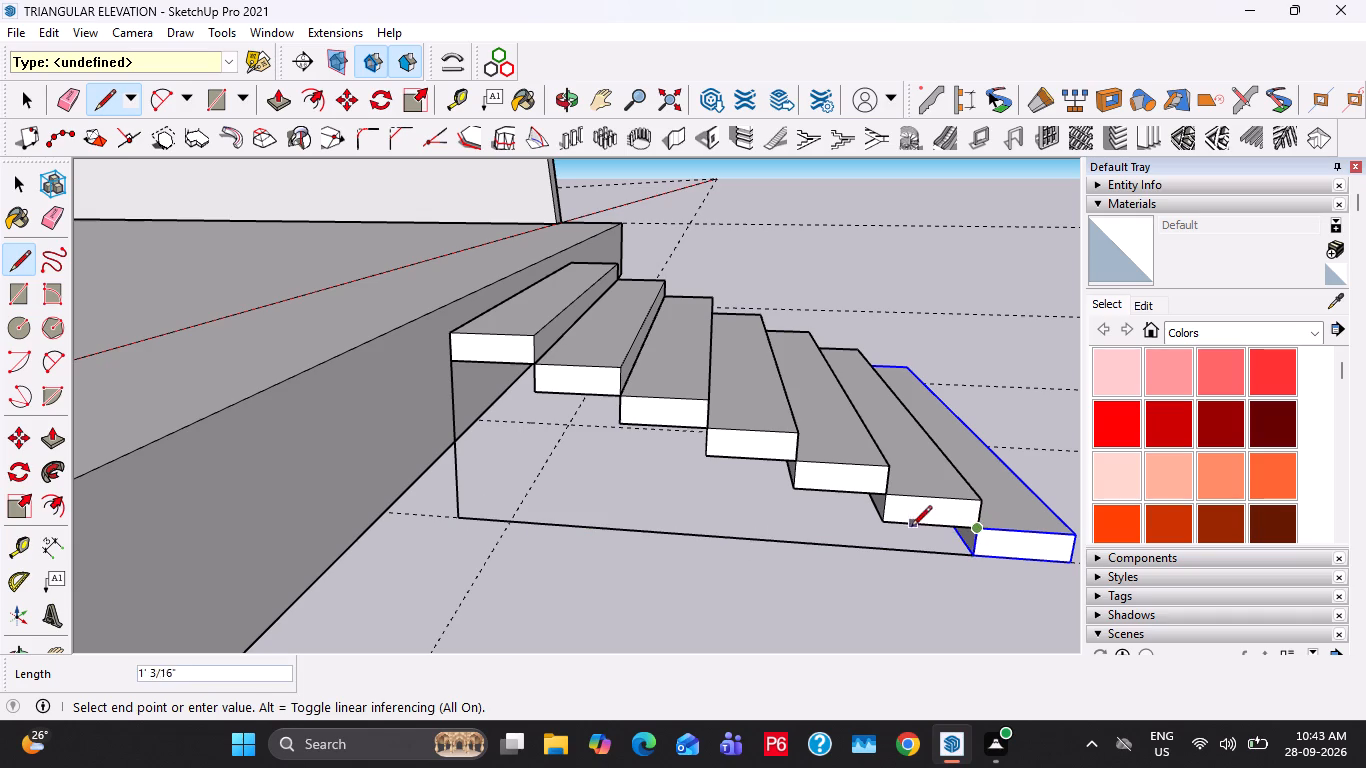
left_click(881, 524)
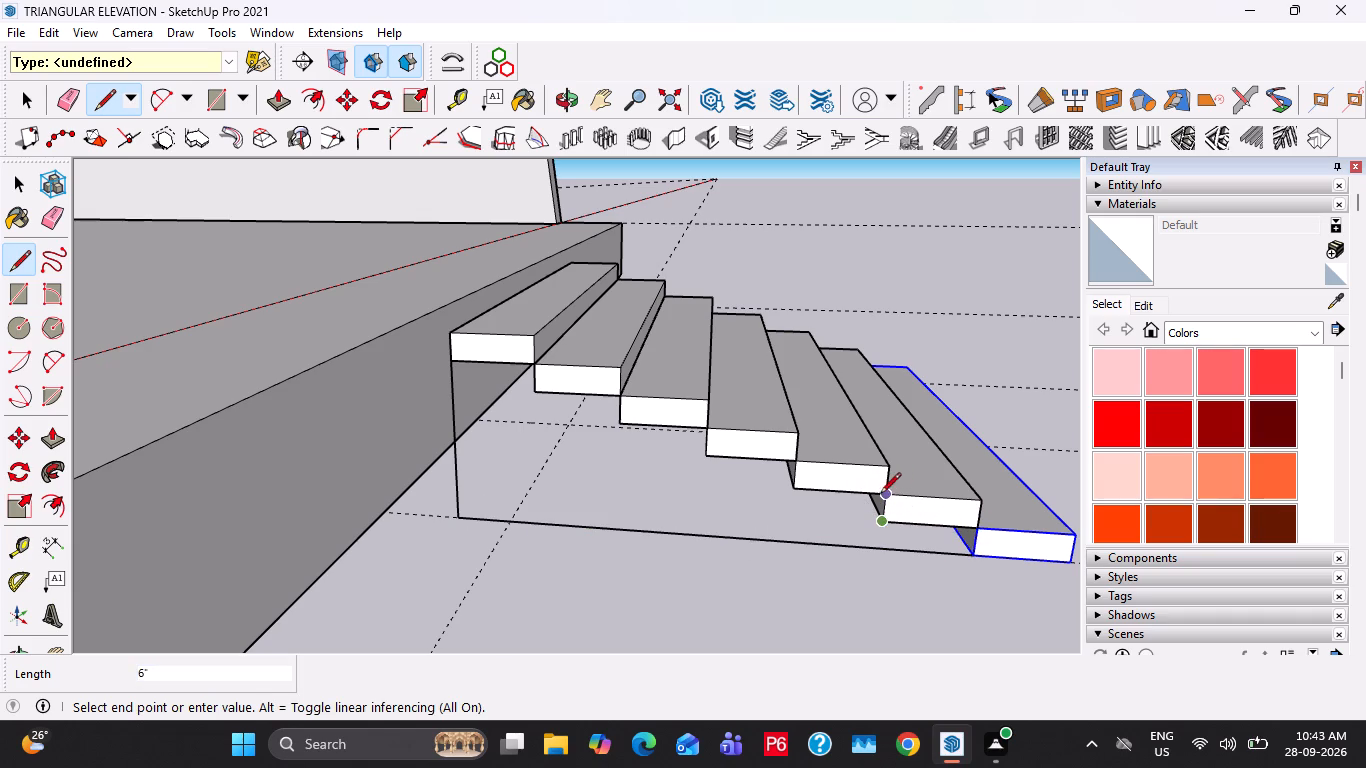
left_click(880, 495)
left_click(798, 493)
left_click(793, 459)
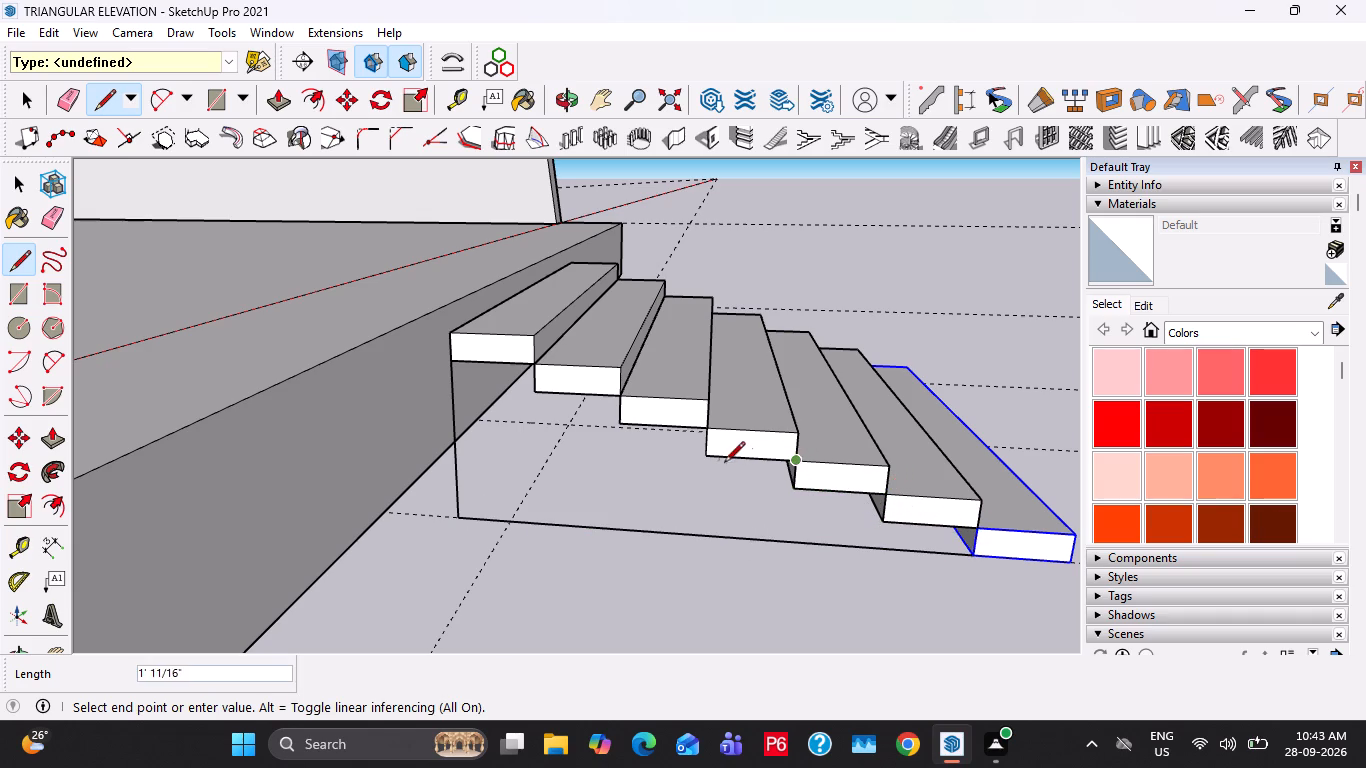
left_click(709, 459)
left_click(708, 431)
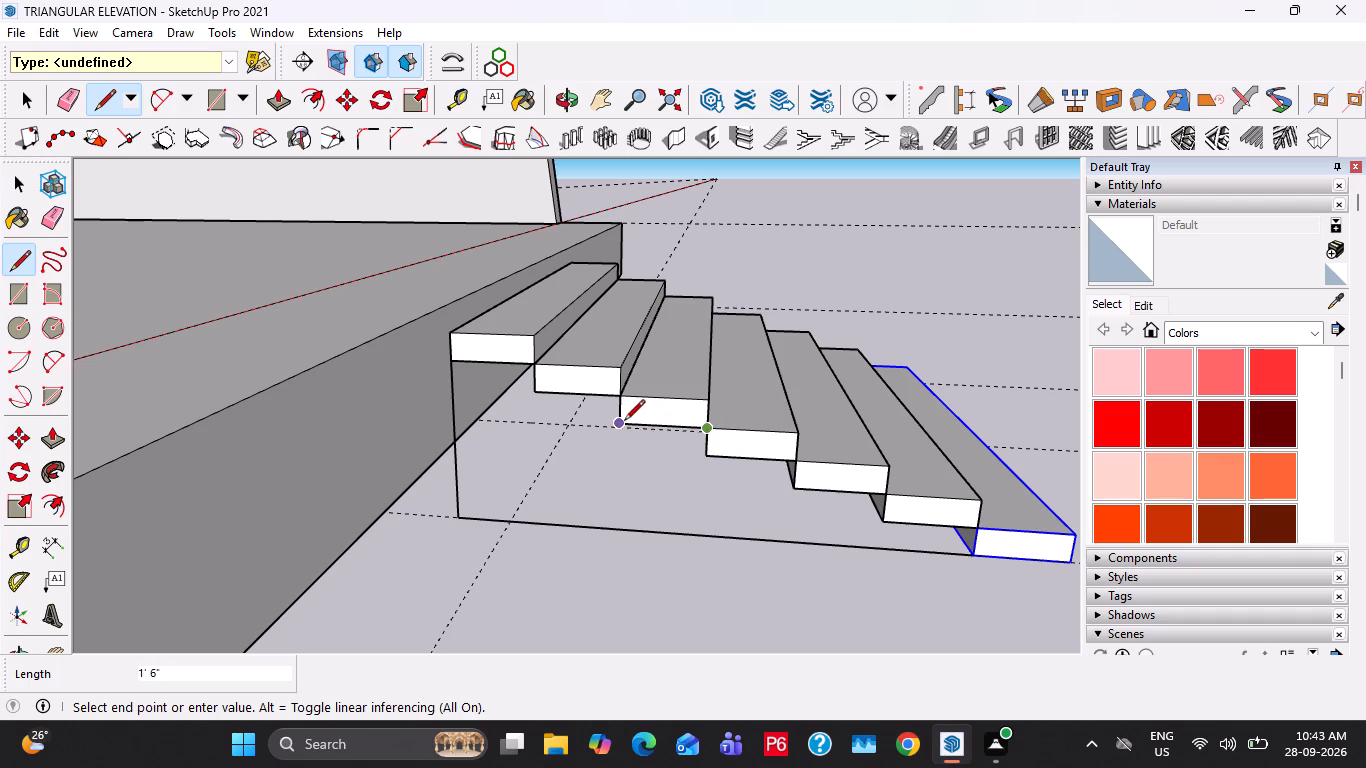
left_click(624, 422)
left_click(617, 396)
left_click(537, 395)
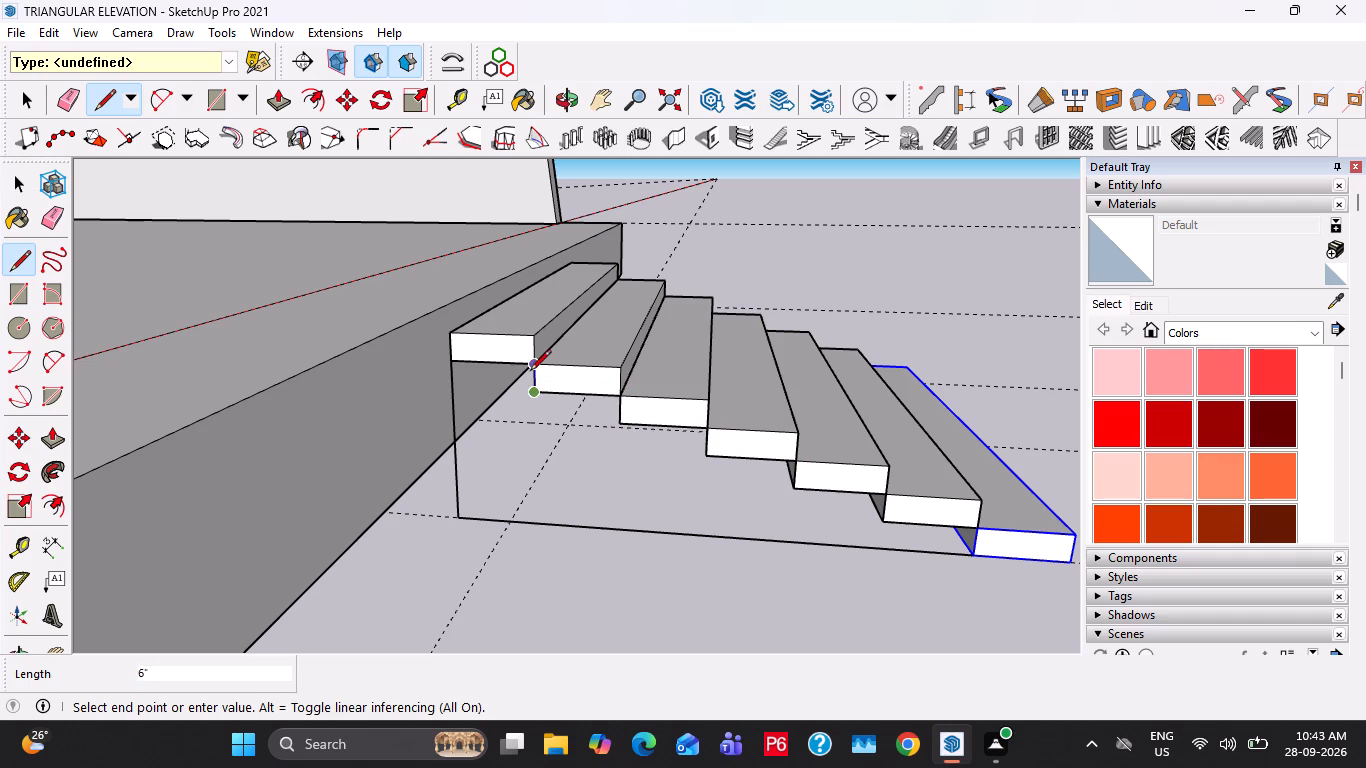
left_click(530, 372)
left_click(450, 369)
left_click(505, 432)
key("space")
Push/Pull the stepped profile face 26' beneath the steps, toward their opposite end and along the plinth.
middle_click_drag(577, 464, 633, 464)
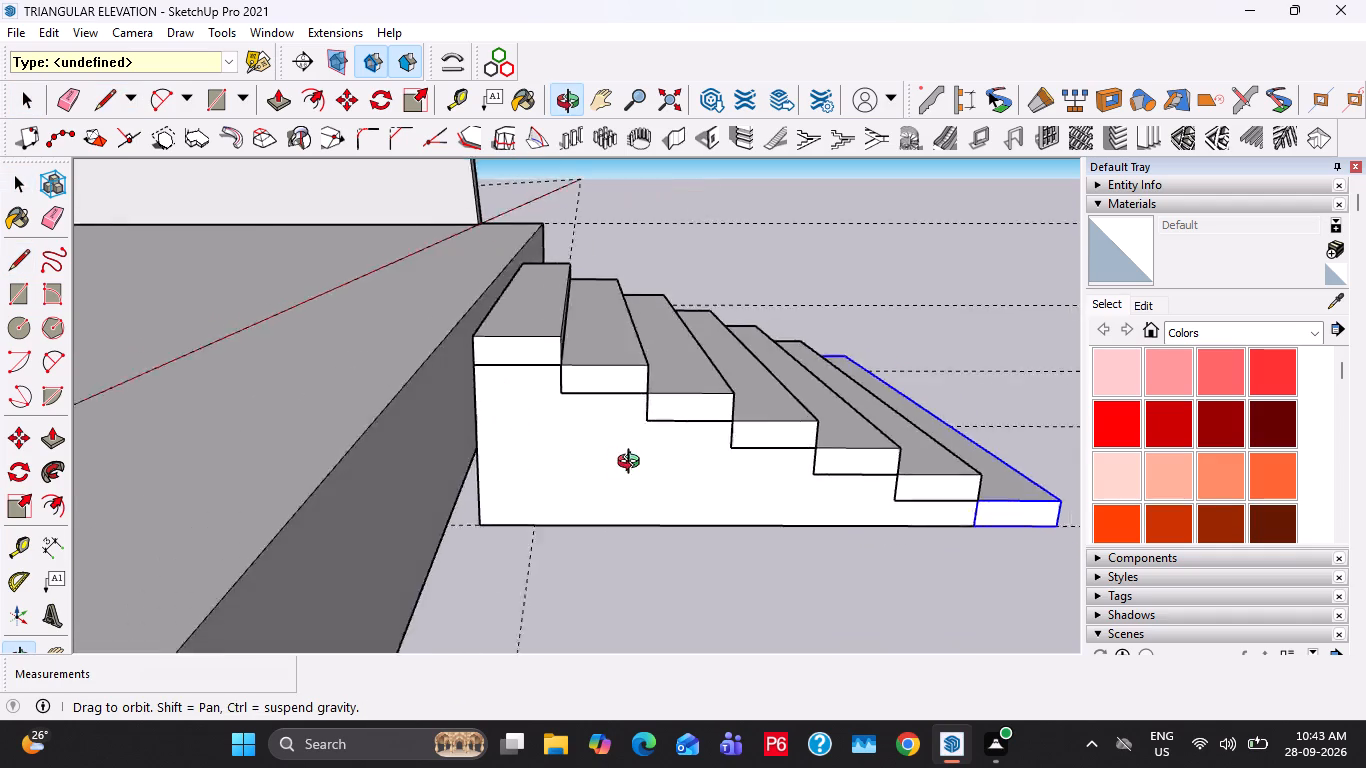
middle_click_drag(633, 464, 1365, 292)
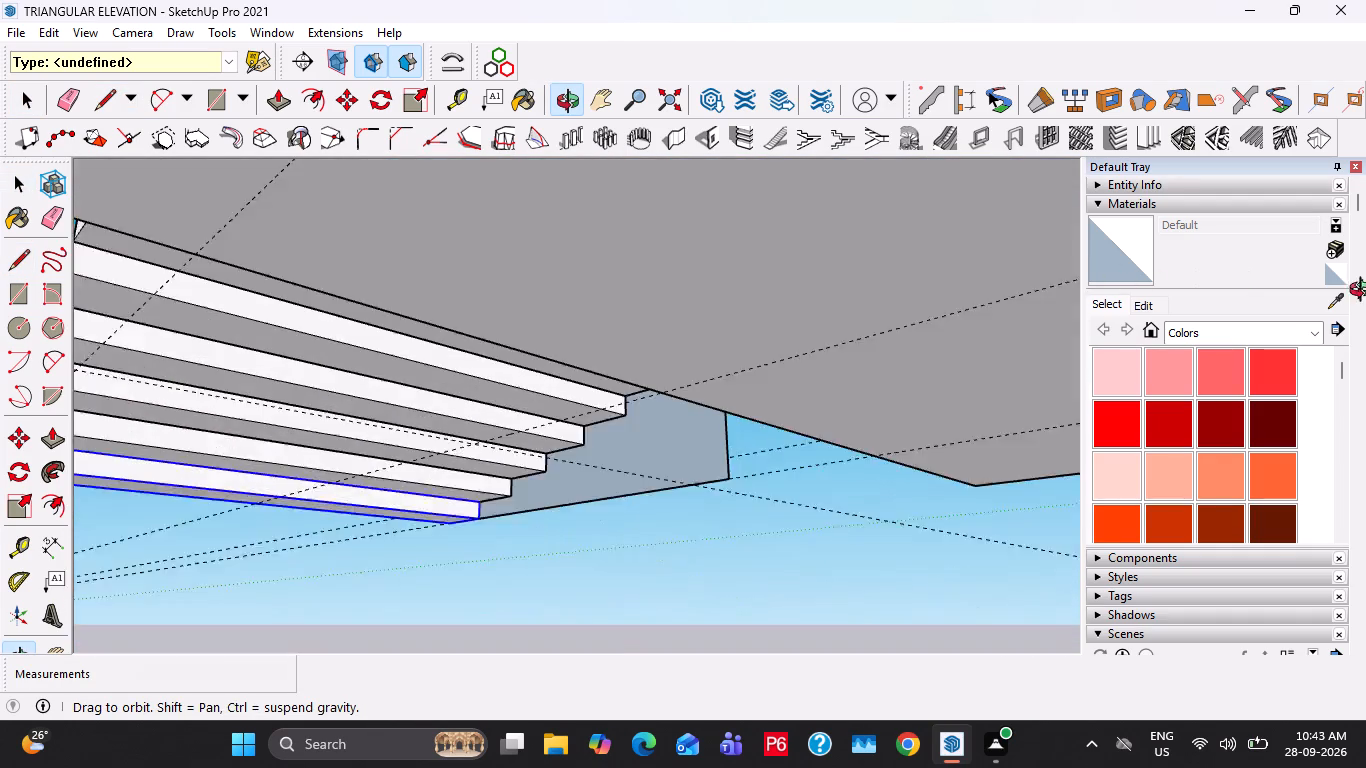
middle_click_drag(1365, 292, 1365, 309)
left_click(655, 452)
key("p")
left_click(659, 451)
middle_click_drag(420, 396, 598, 359)
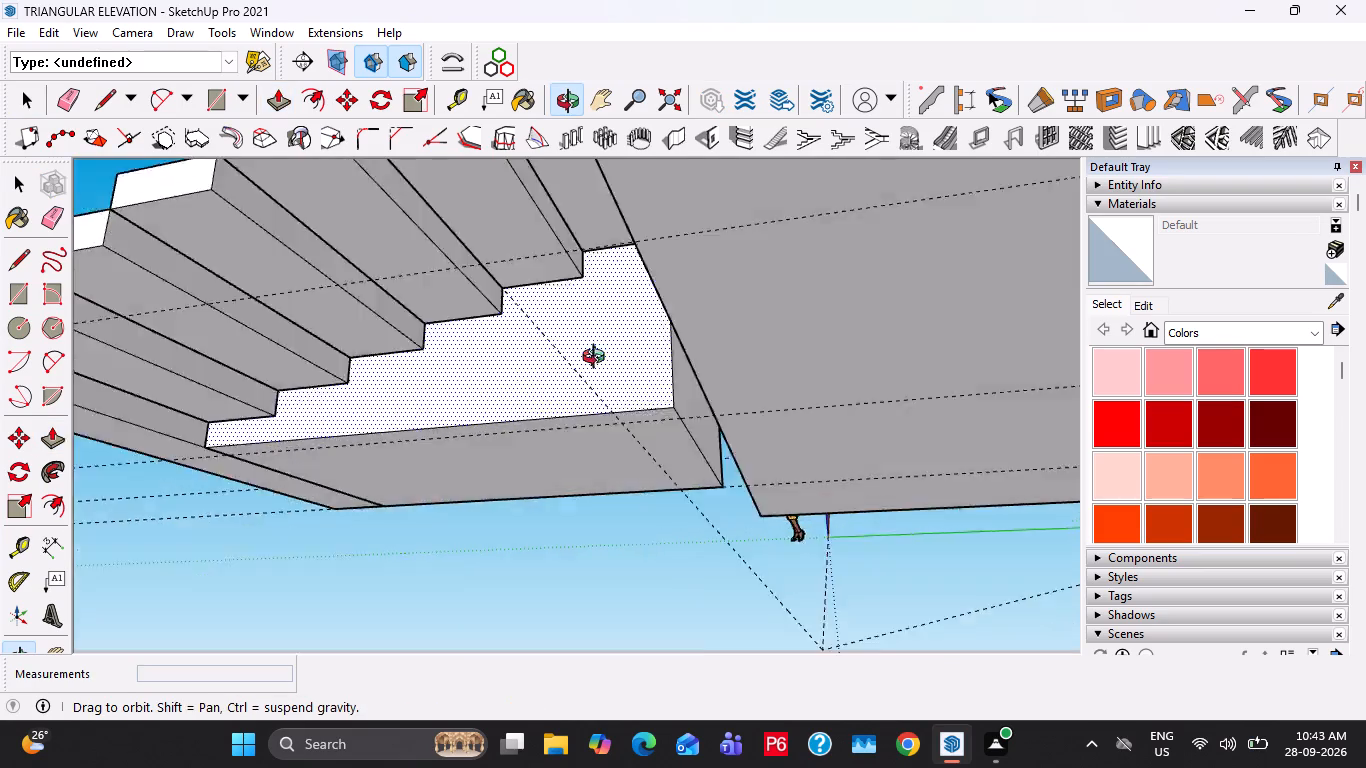
middle_click_drag(598, 359, 632, 374)
scroll(635, 374, "down", 3)
middle_click_drag(687, 276, 681, 460)
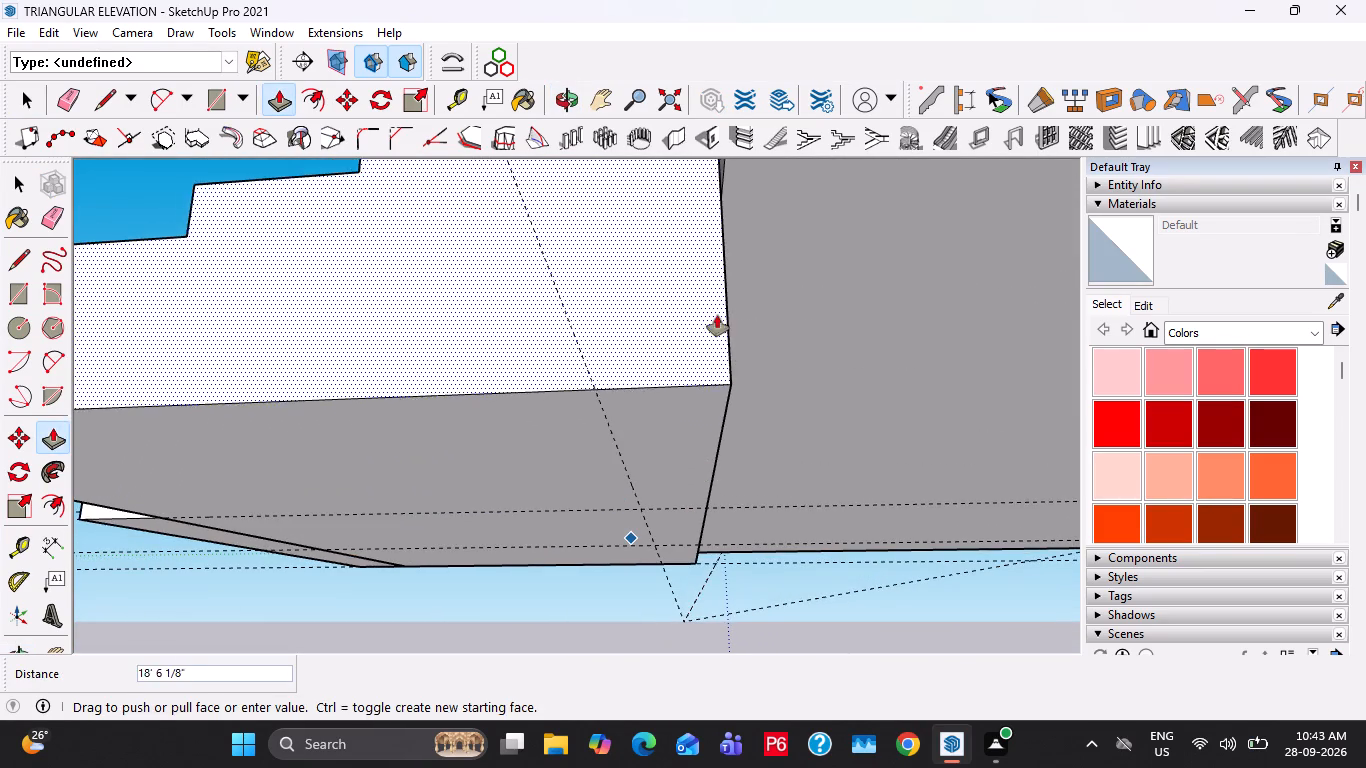
middle_click_drag(720, 298, 715, 505)
scroll(723, 454, "down", 2)
scroll(732, 321, "down", 12)
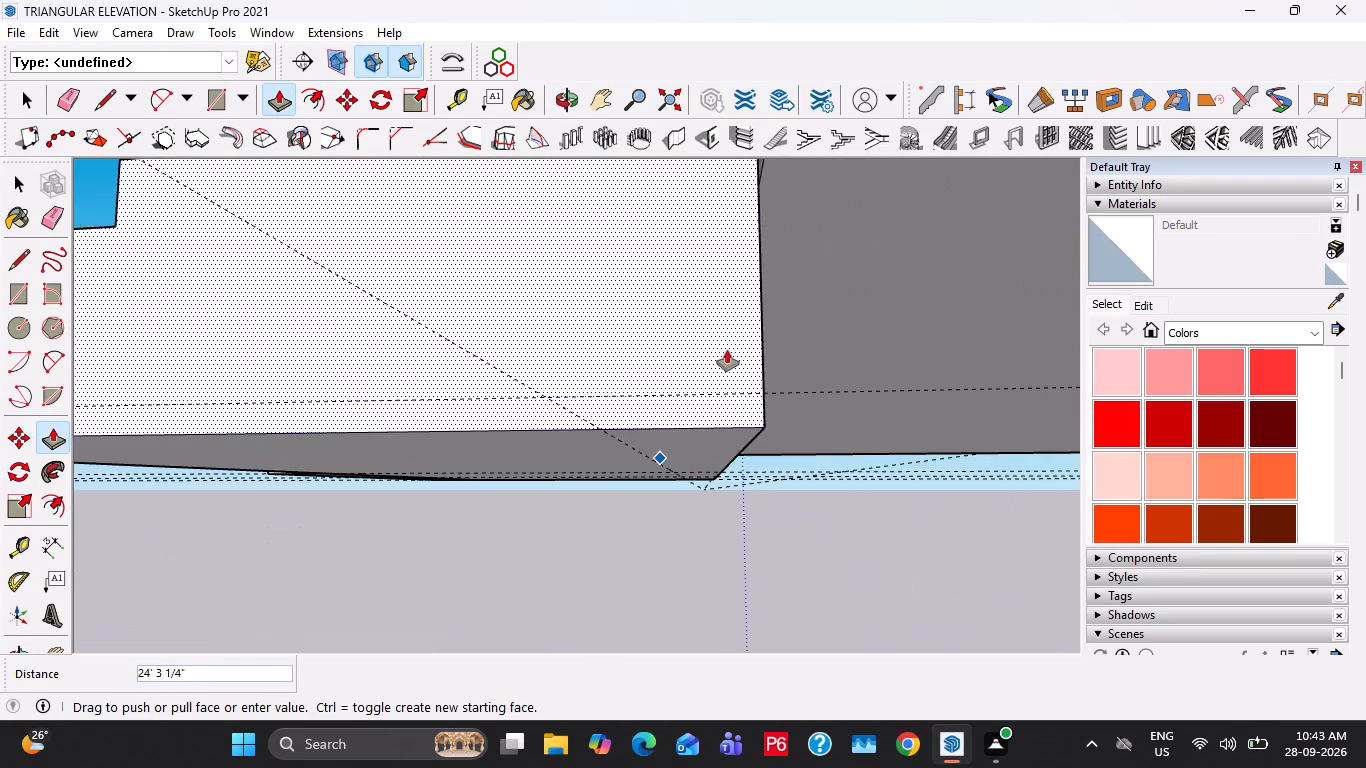
scroll(727, 350, "down", 4)
middle_click_drag(721, 334, 722, 530)
left_click(757, 402)
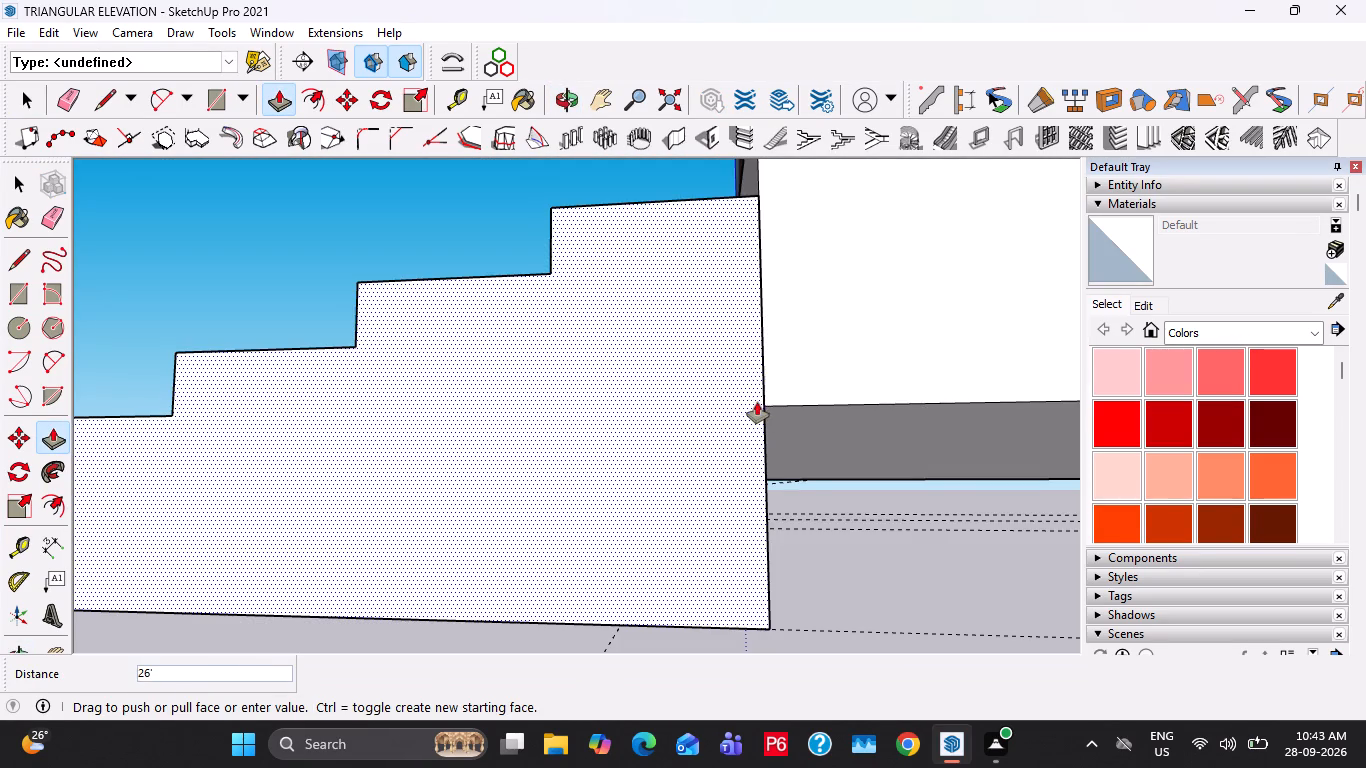
Push the extruded base's far stepped end face back flush with the end of the steps.
scroll(745, 382, "down", 3)
middle_click_drag(701, 430, 650, 410)
key("space")
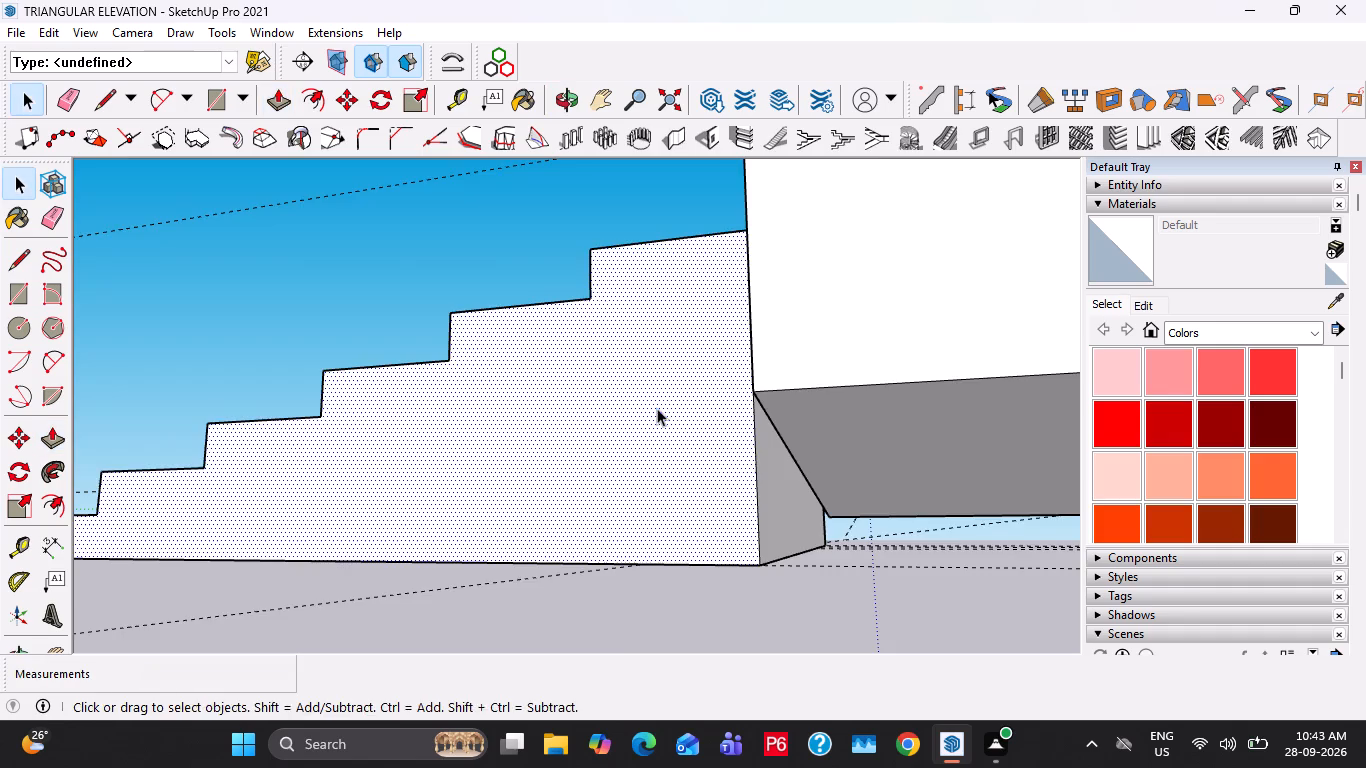
key("space")
scroll(657, 408, "down", 3)
middle_click_drag(459, 439, 594, 559)
scroll(386, 462, "down", 4)
middle_click_drag(367, 449, 577, 513)
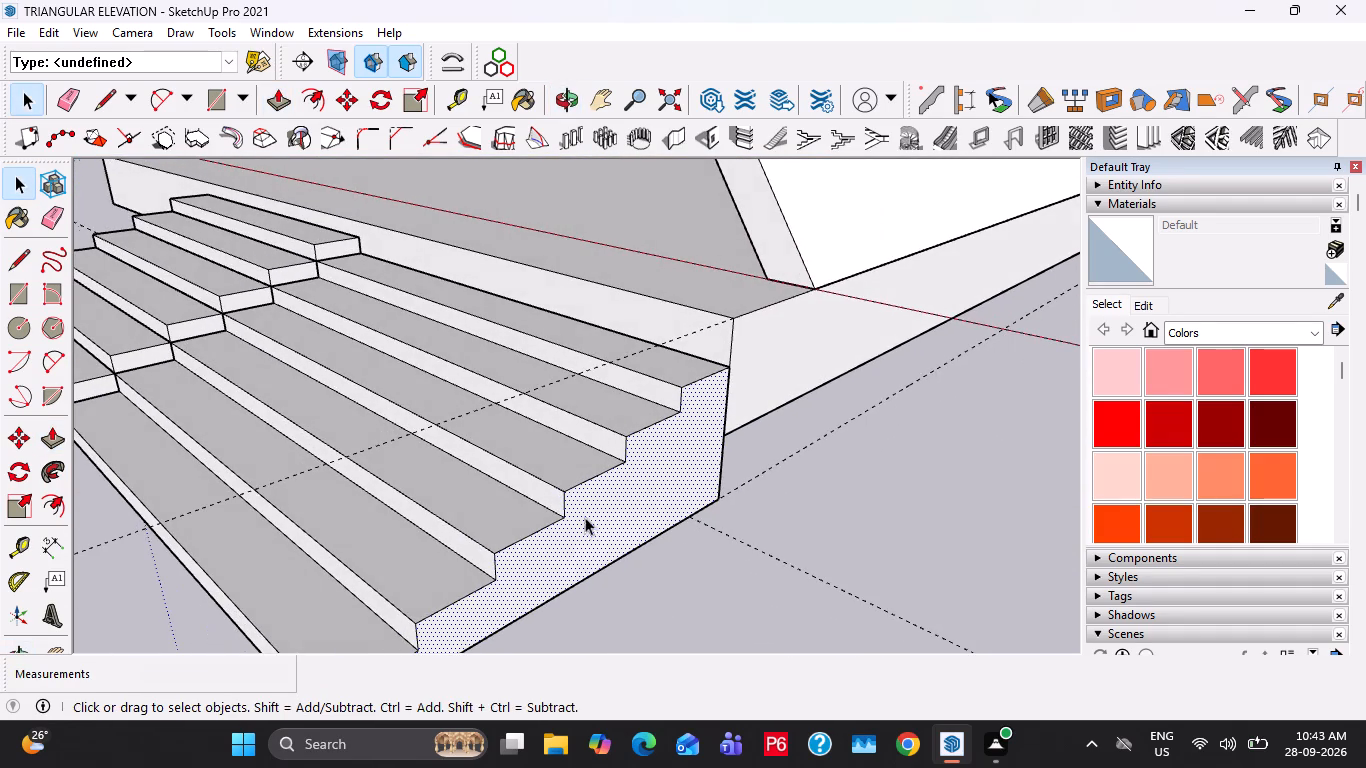
left_click(587, 519)
key("p")
left_click(590, 516)
left_click(358, 240)
key("space")
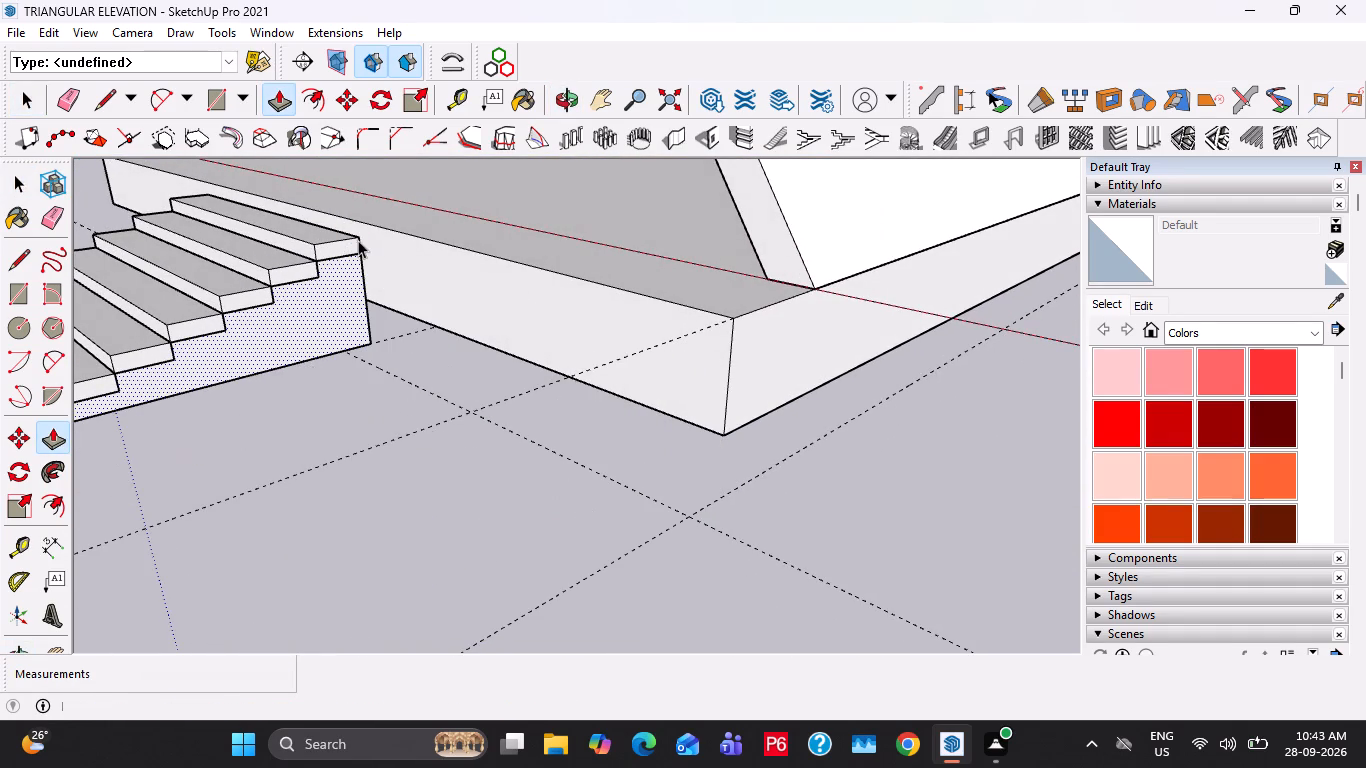
Measure the height of the top step on the stepped side of the stairs.
middle_click_drag(283, 310, 115, 193)
middle_click_drag(373, 323, 463, 372)
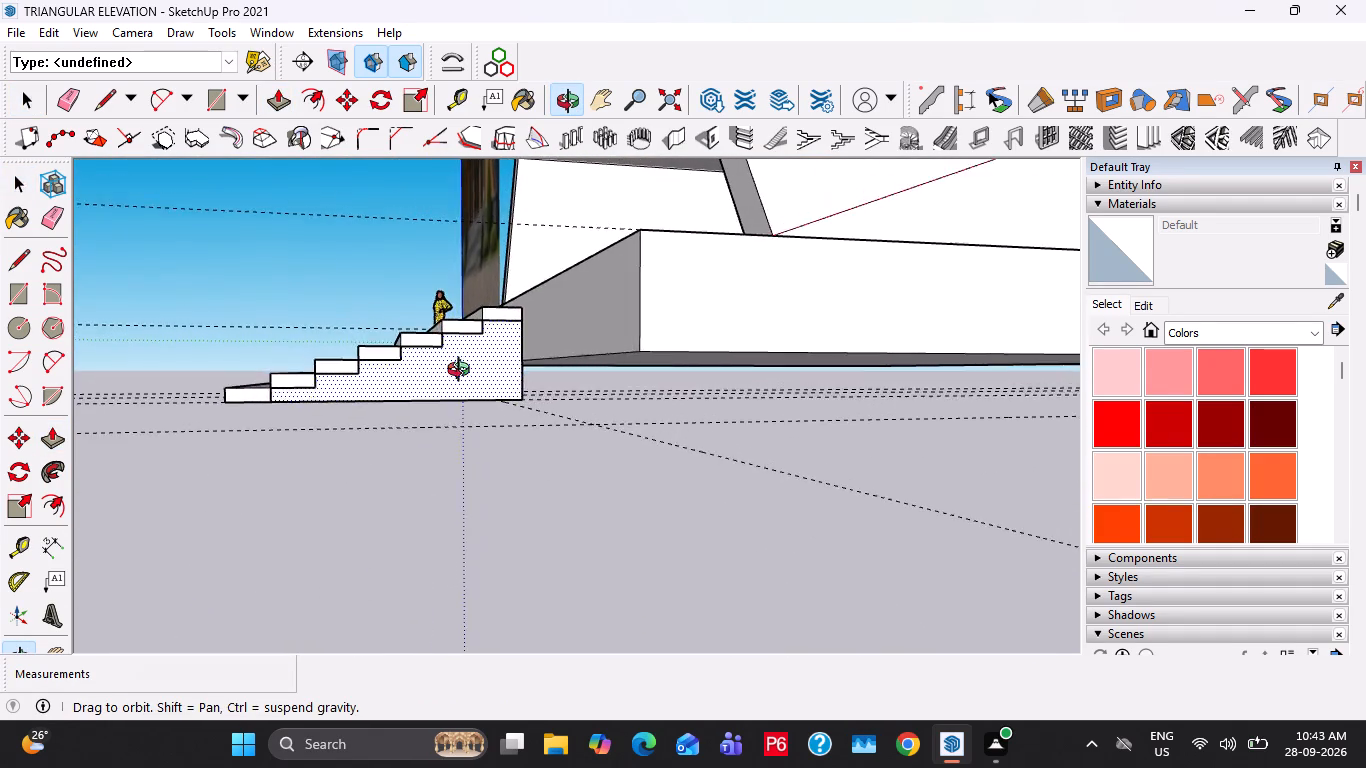
middle_click_drag(463, 372, 478, 408)
scroll(525, 344, "up", 10)
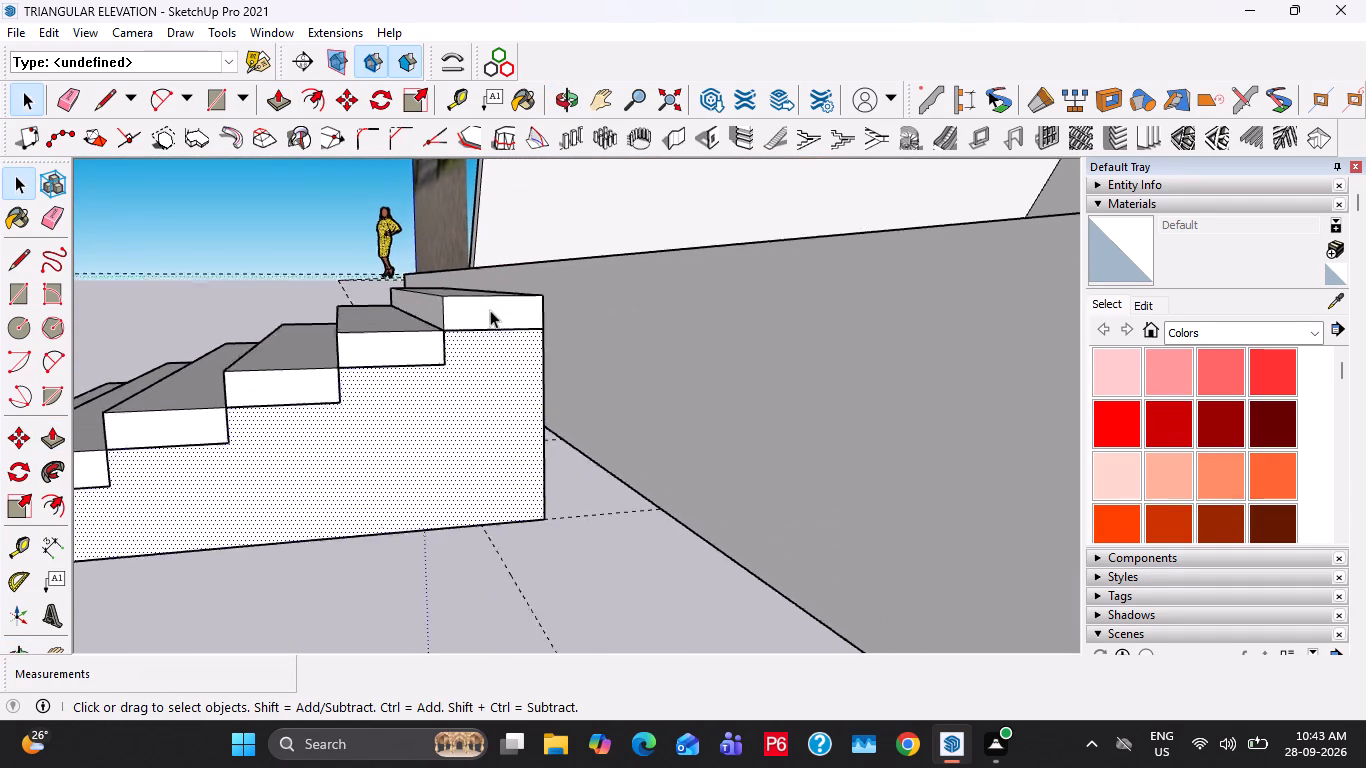
scroll(490, 310, "up", 1)
key("t")
left_click(514, 295)
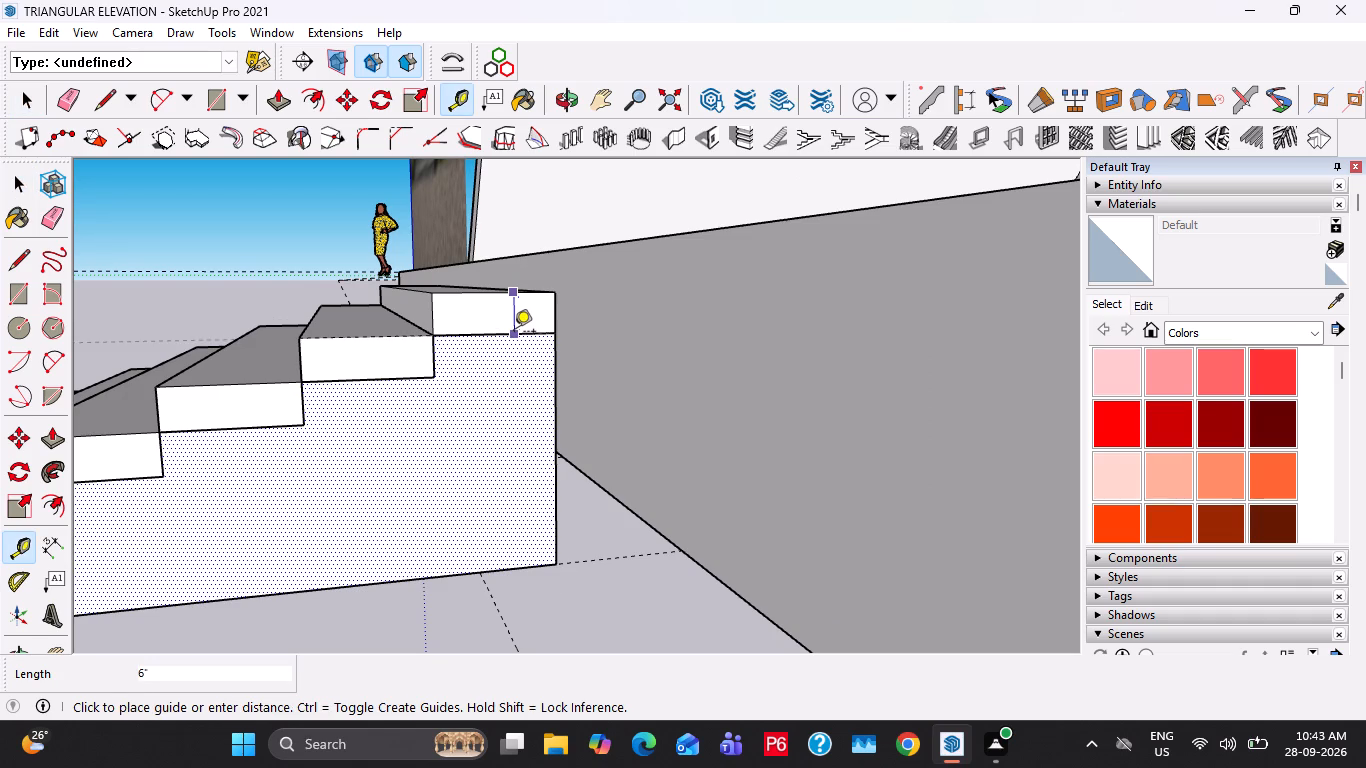
key("space")
Measure the height of the plinth's front face beside the steps.
scroll(517, 330, "down", 4)
middle_click_drag(604, 407, 498, 238)
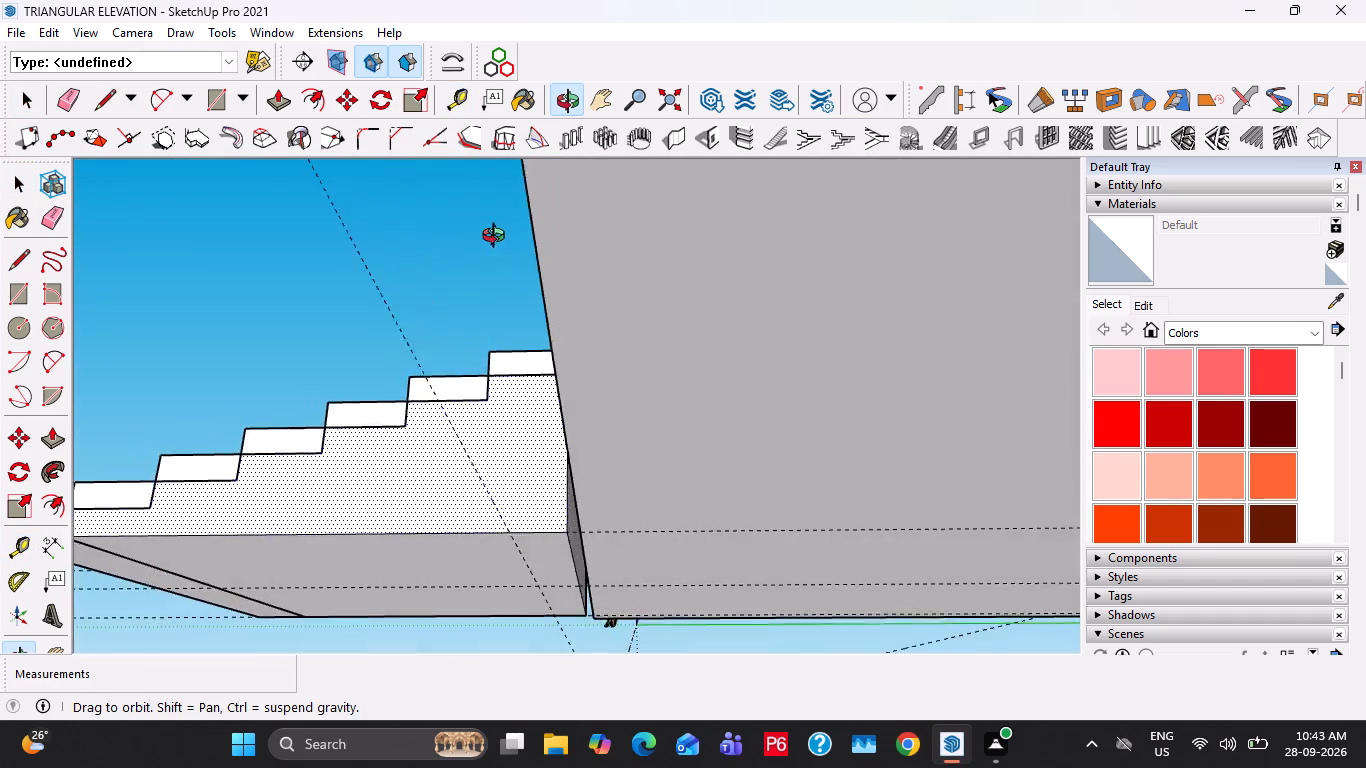
middle_click_drag(498, 238, 533, 339)
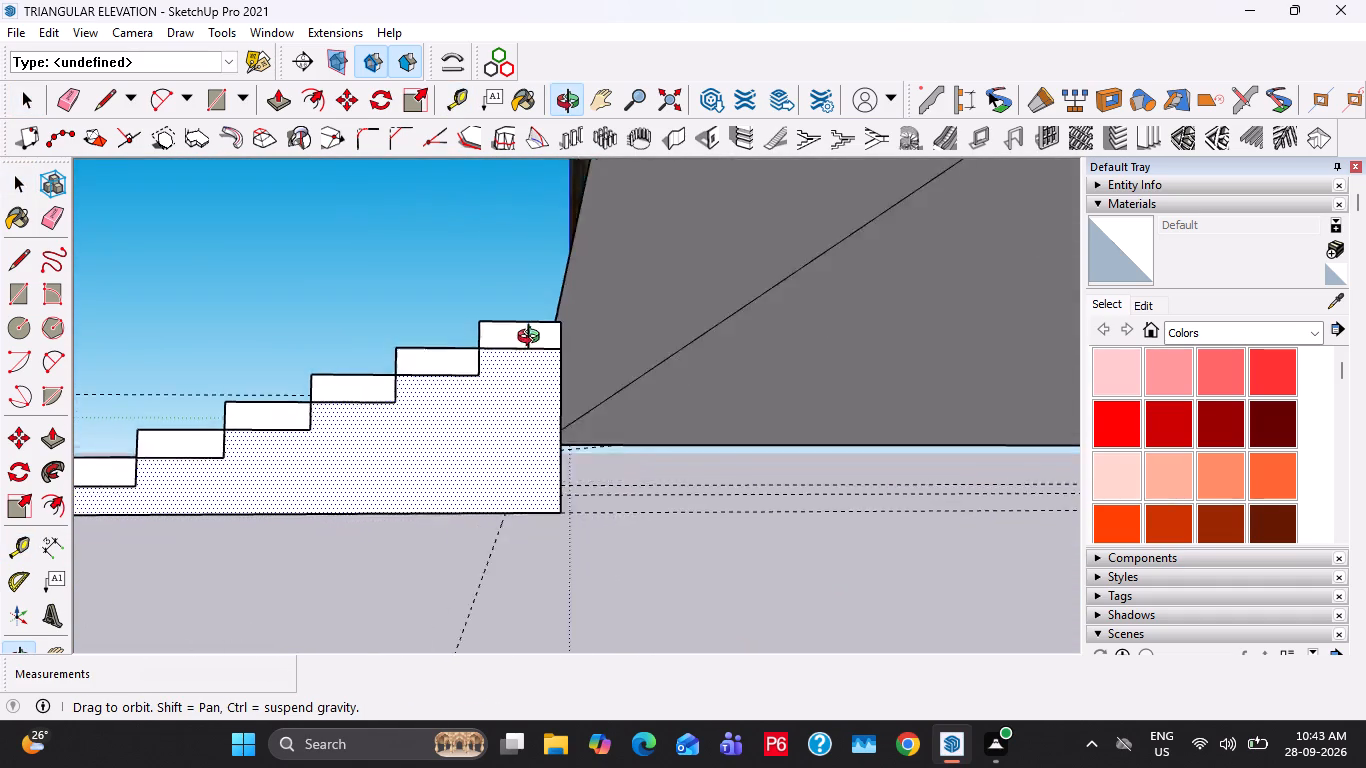
middle_click_drag(533, 339, 642, 412)
scroll(679, 417, "down", 6)
middle_click_drag(525, 443, 587, 387)
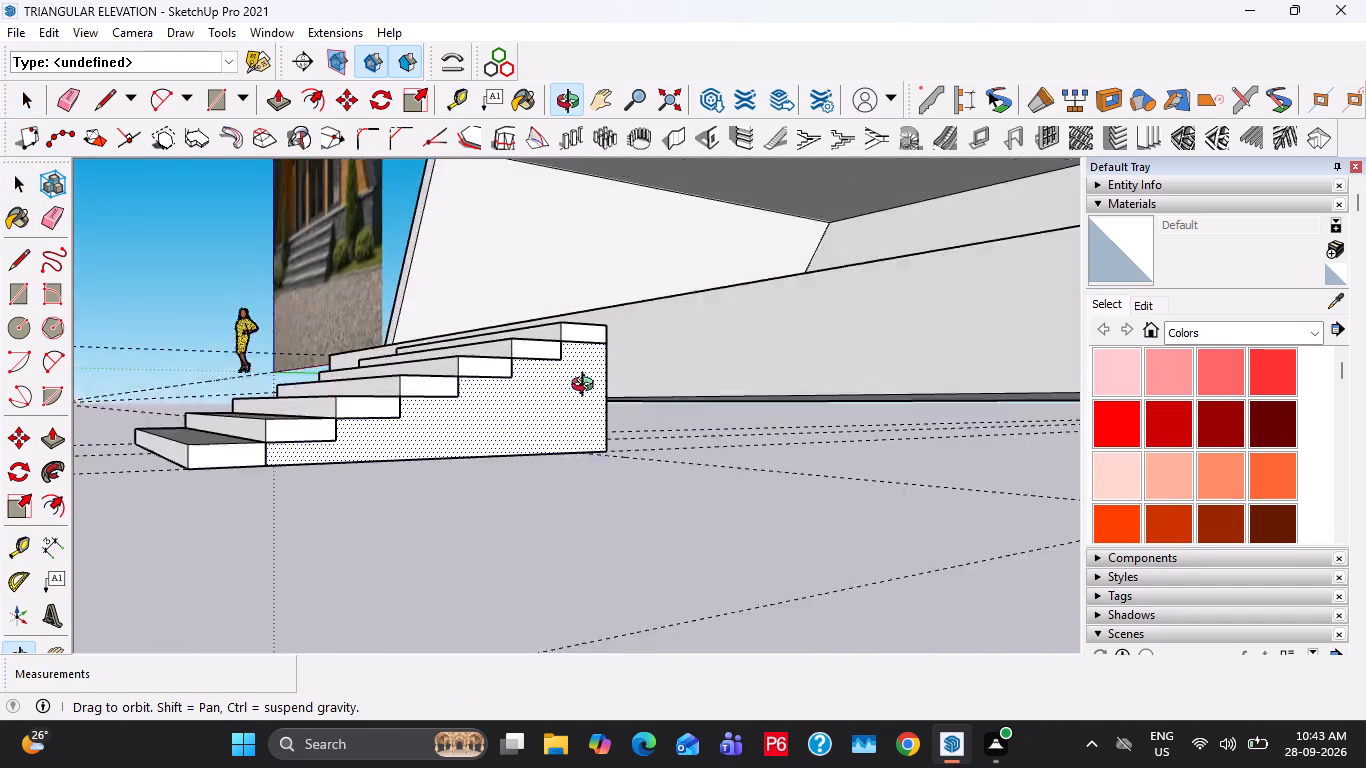
middle_click_drag(587, 387, 696, 454)
key("t")
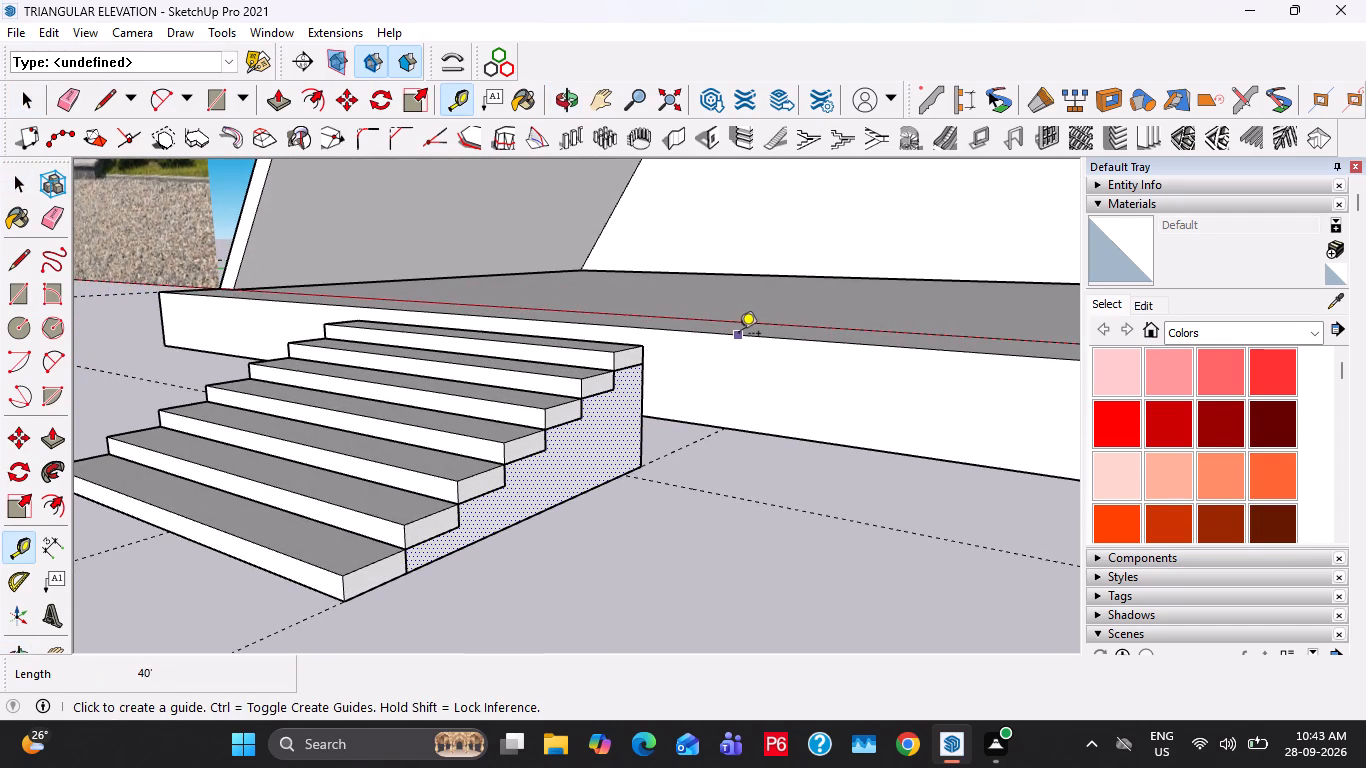
left_click(739, 335)
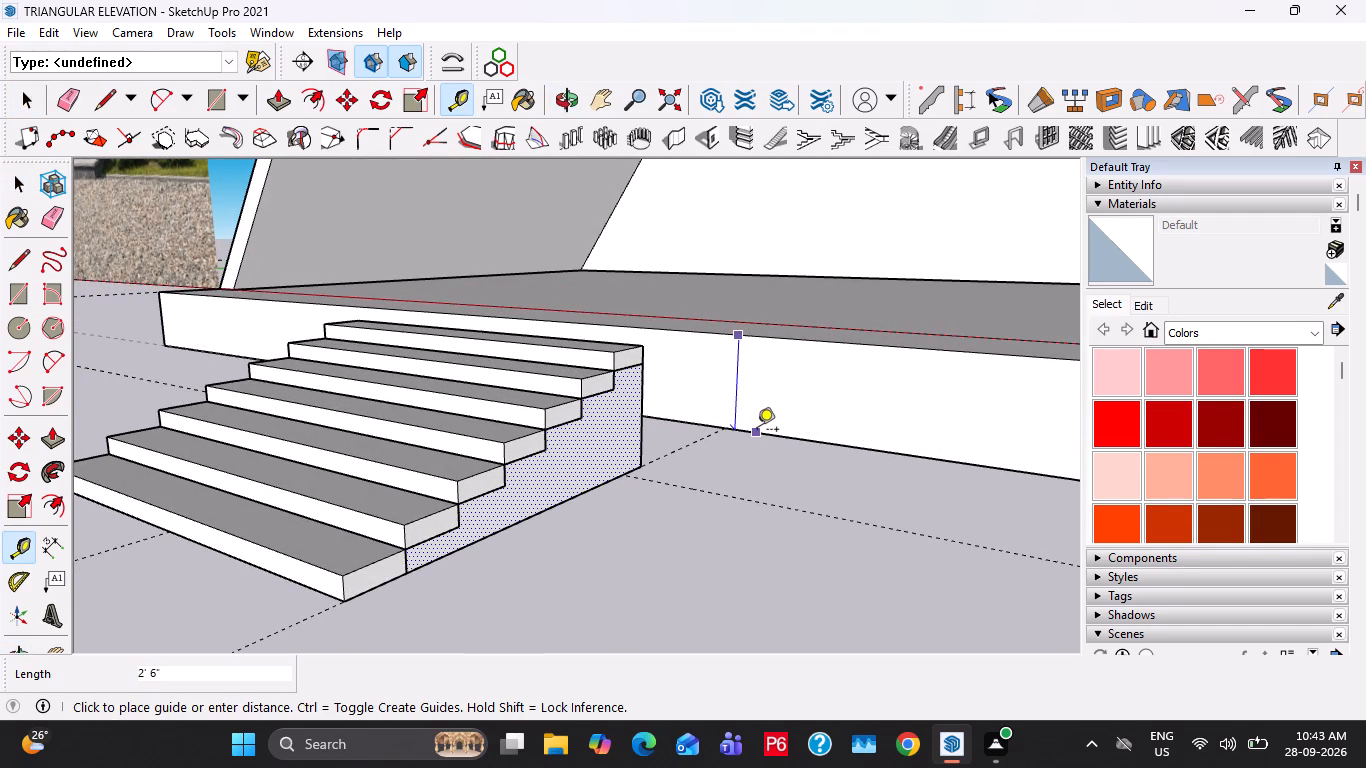
key("space")
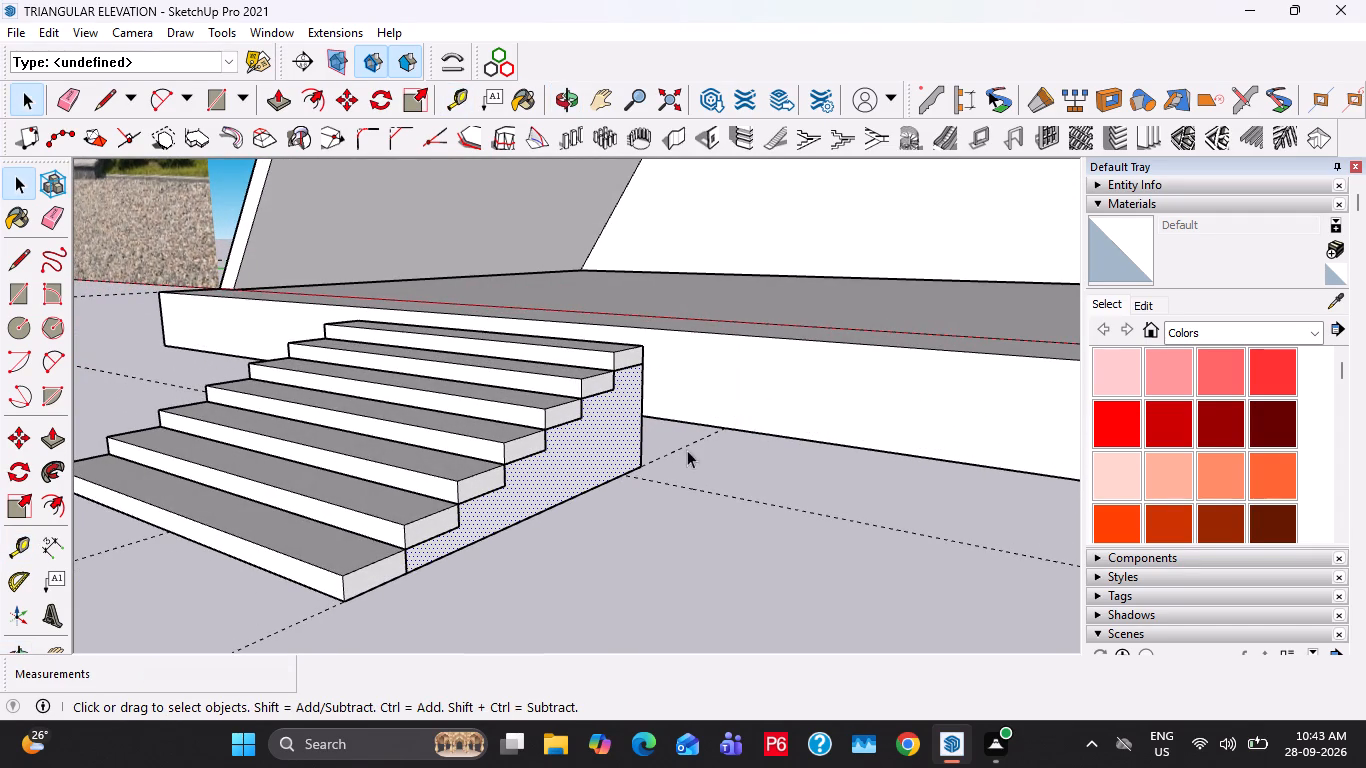
Count the front steps by selecting them one after another from the lowest to the topmost.
left_click(334, 565)
left_click(416, 529)
left_click(309, 579)
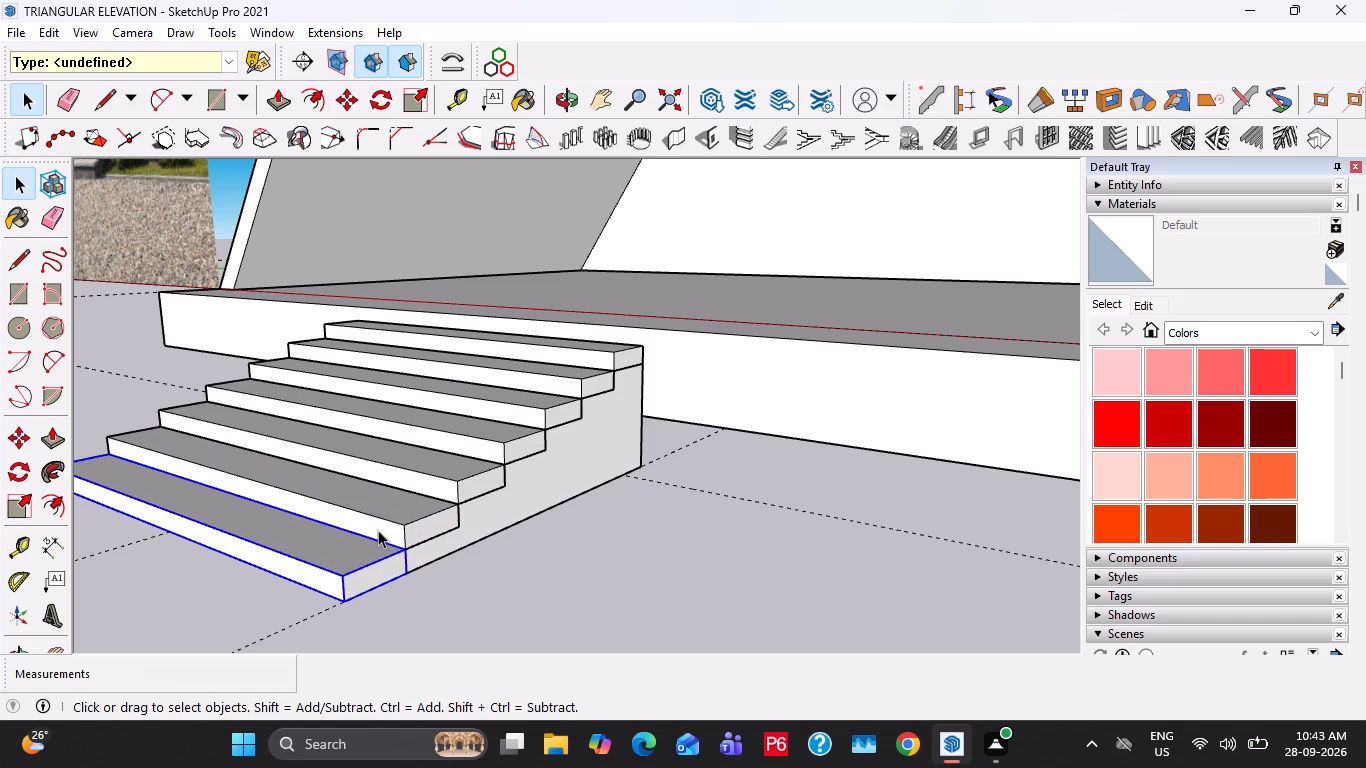
left_click(388, 521, "ctrl")
left_click(455, 476, "ctrl")
left_click(498, 446, "ctrl")
left_click(544, 415, "ctrl")
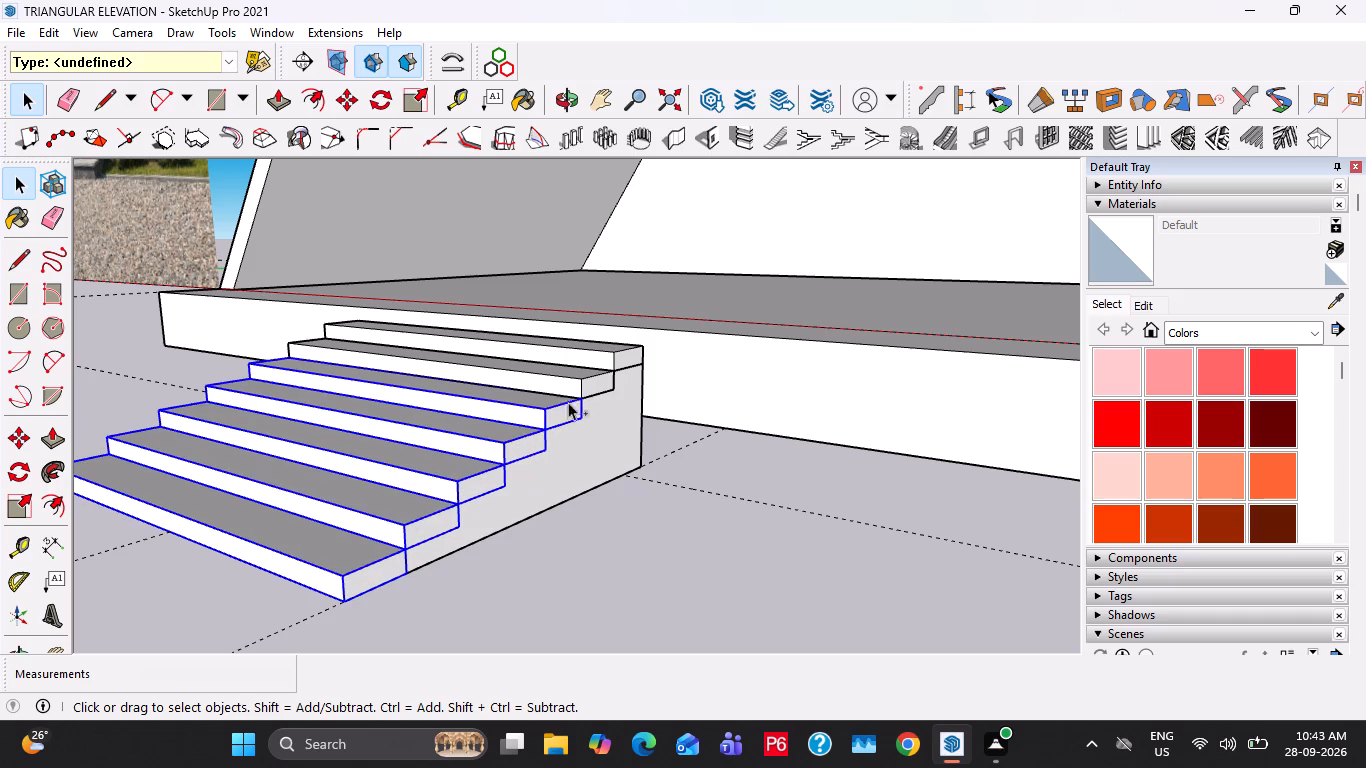
left_click(596, 374, "ctrl")
left_click(636, 348, "ctrl")
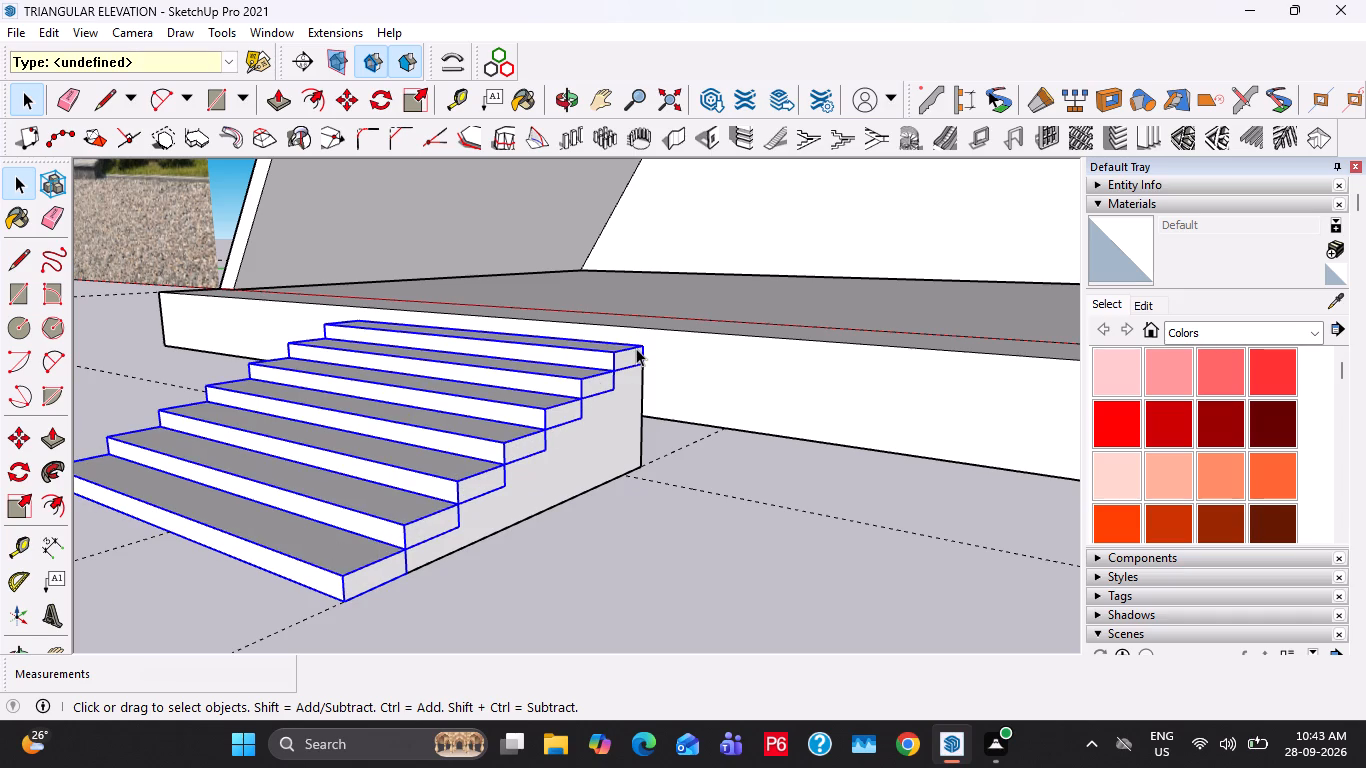
Delete the two lowest step solids from the front steps.
middle_click_drag(660, 393, 460, 322)
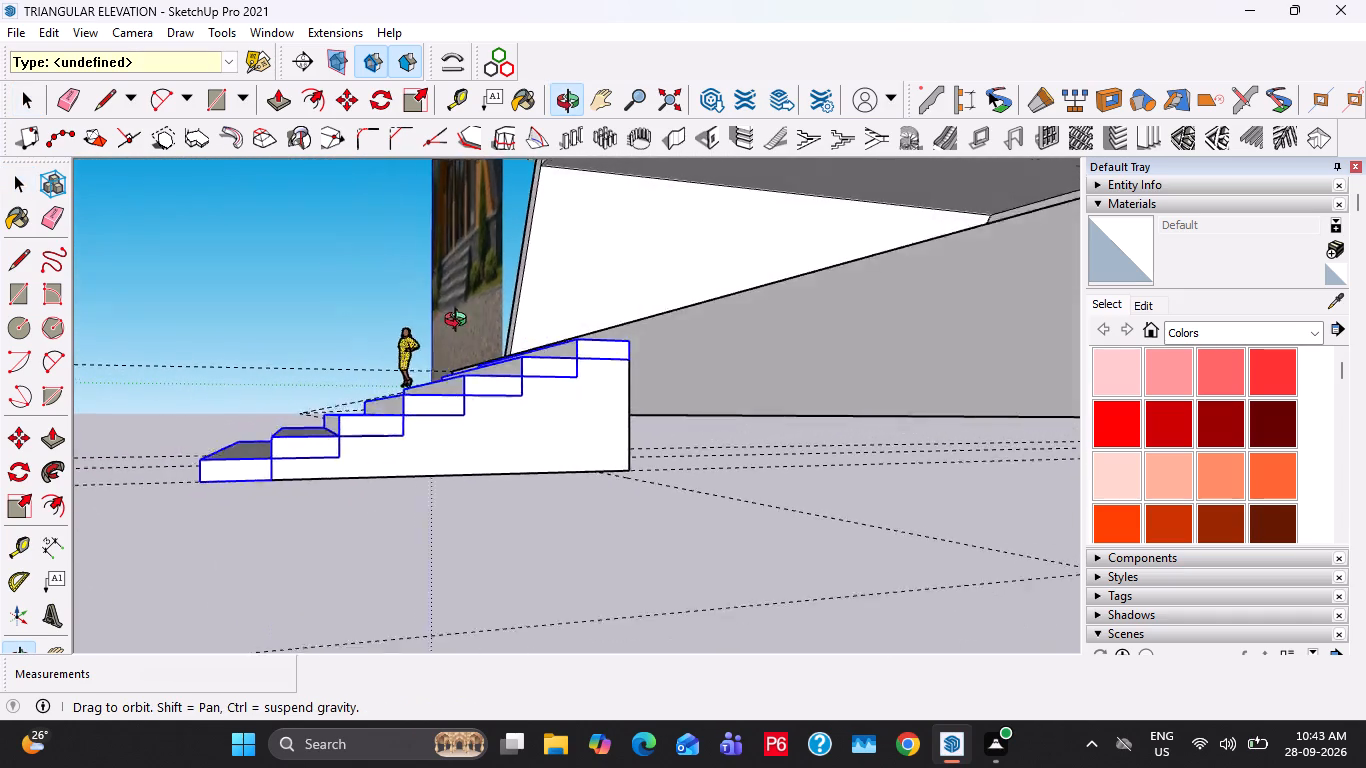
middle_click_drag(460, 322, 465, 350)
left_click(215, 484)
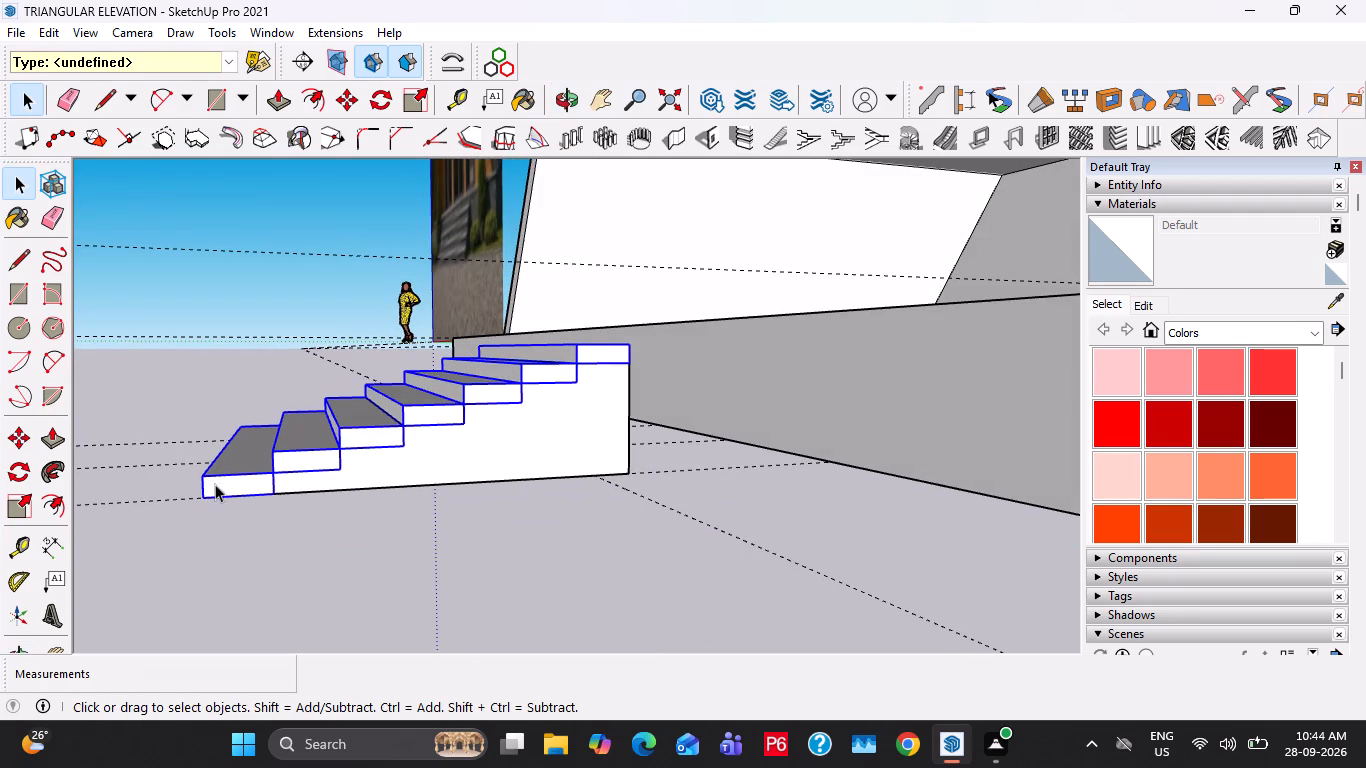
key("Delete")
left_click(296, 448)
key("Delete")
middle_click_drag(408, 446, 430, 446)
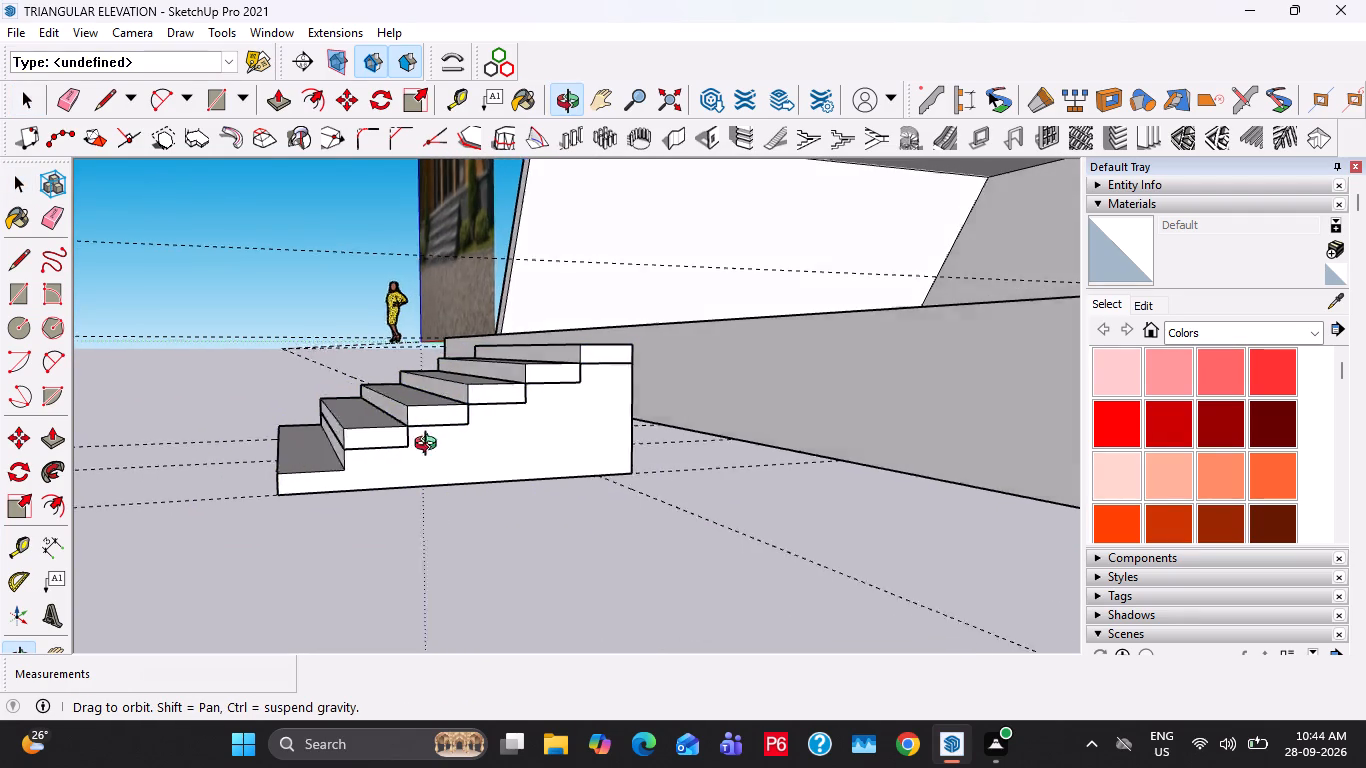
middle_click_drag(430, 446, 423, 438)
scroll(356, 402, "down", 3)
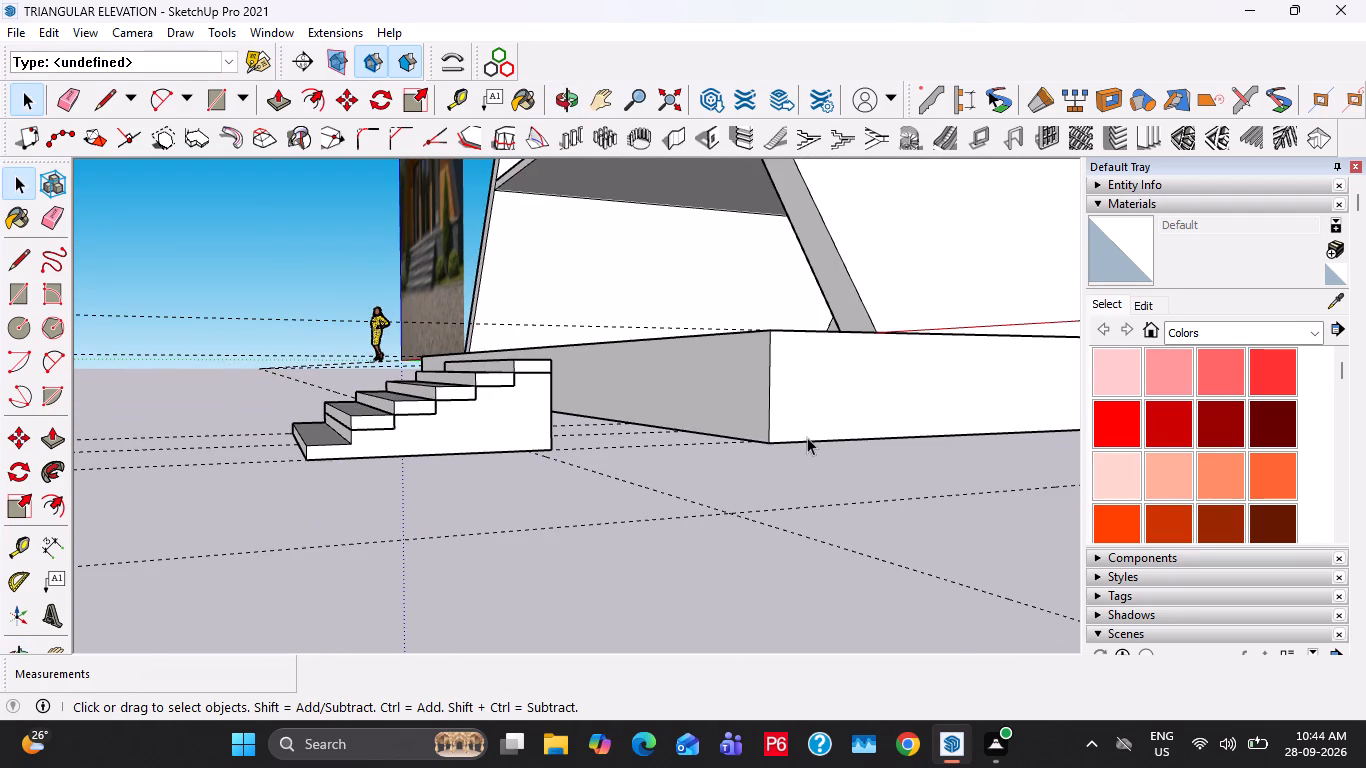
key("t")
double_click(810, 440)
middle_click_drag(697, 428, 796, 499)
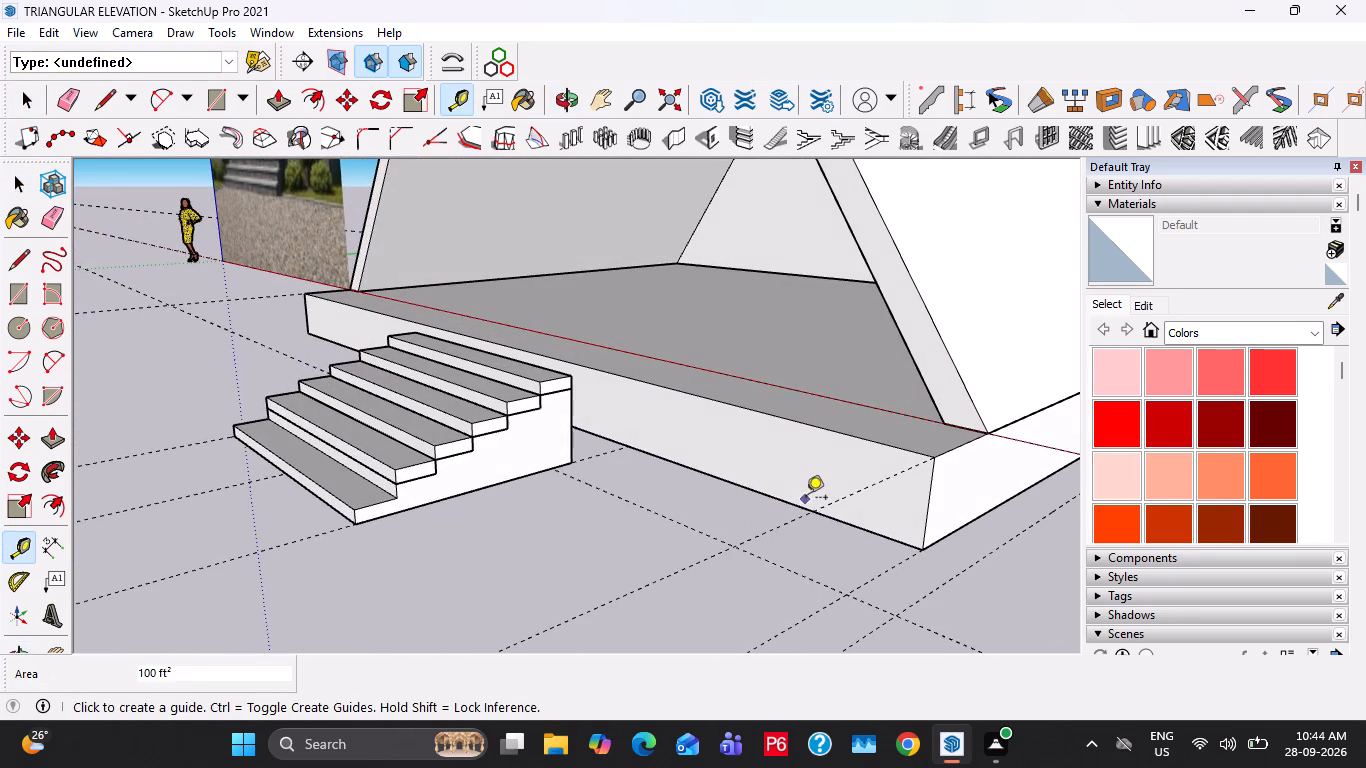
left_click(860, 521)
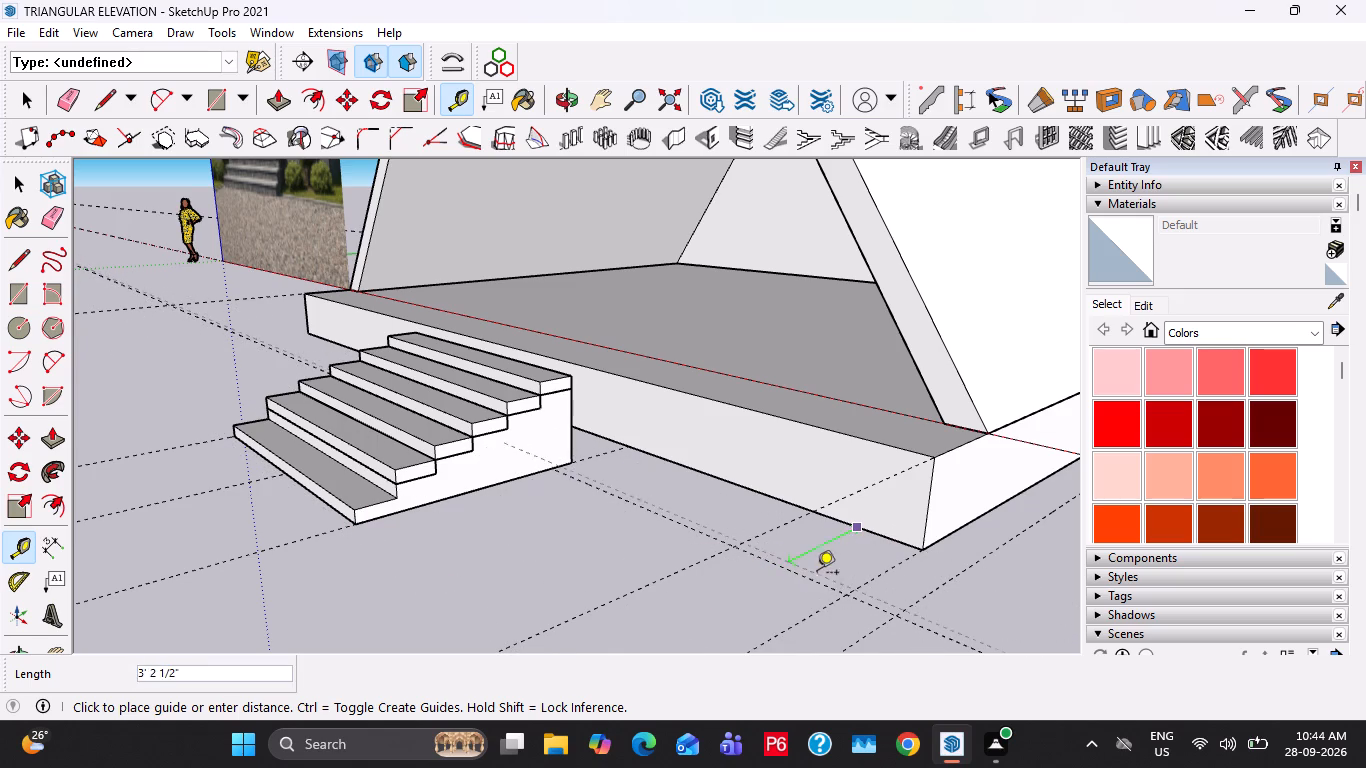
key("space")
Place a guide parallel to the plinth's front bottom edge, offset outward in front of the plinth.
middle_click_drag(821, 559, 842, 537)
key("t")
left_click(917, 503)
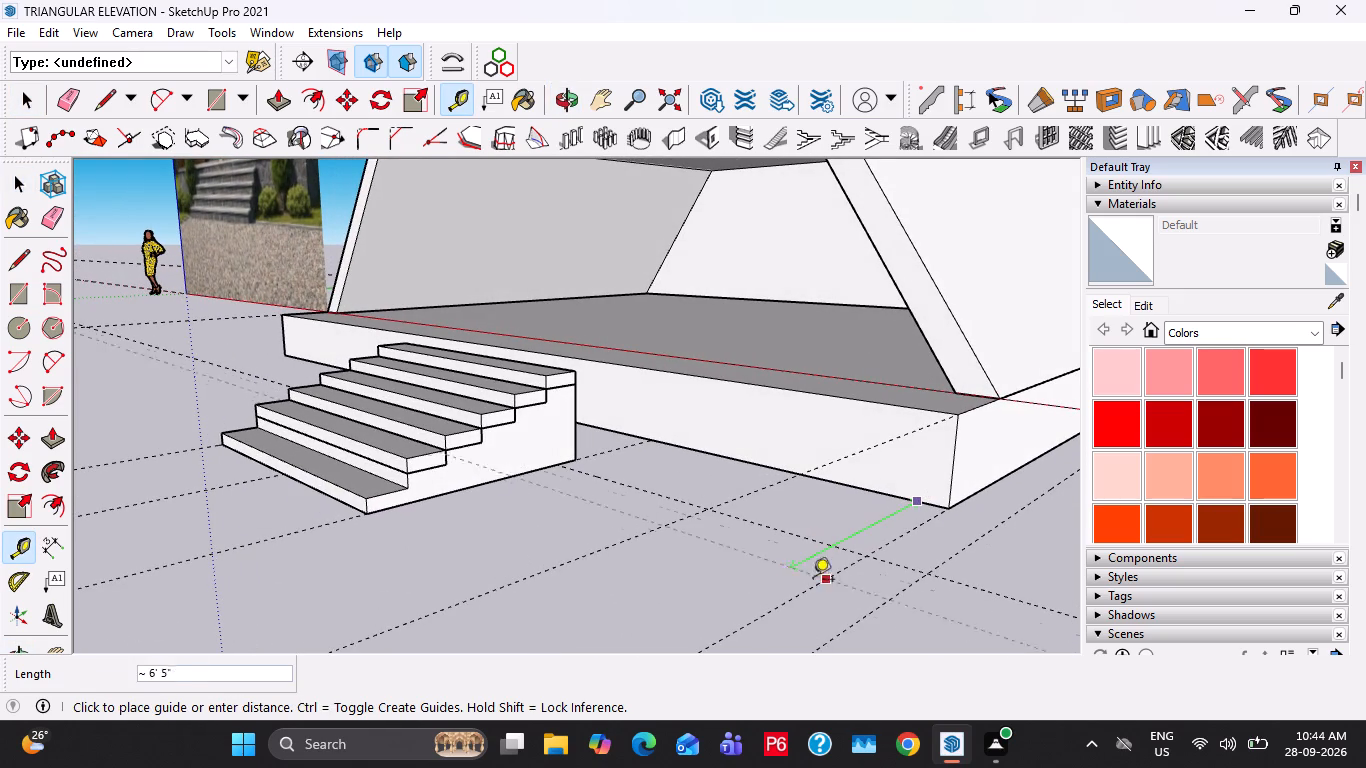
left_click(769, 606)
Push the stepped base's exposed lowest tread down 6" to the ground to remove it.
middle_click_drag(438, 498, 548, 498)
scroll(491, 491, "up", 6)
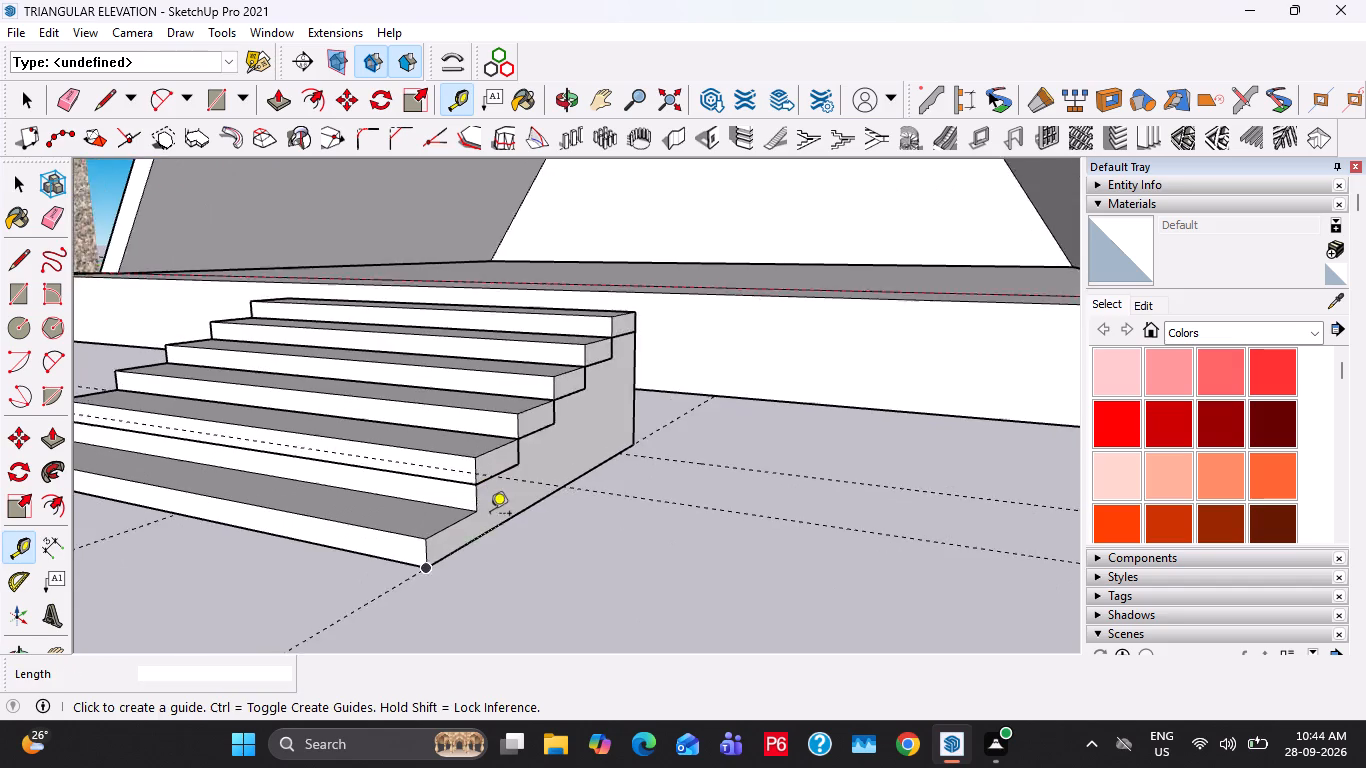
scroll(490, 515, "up", 3)
key("space")
key("space")
left_click(383, 529)
scroll(364, 480, "down", 1)
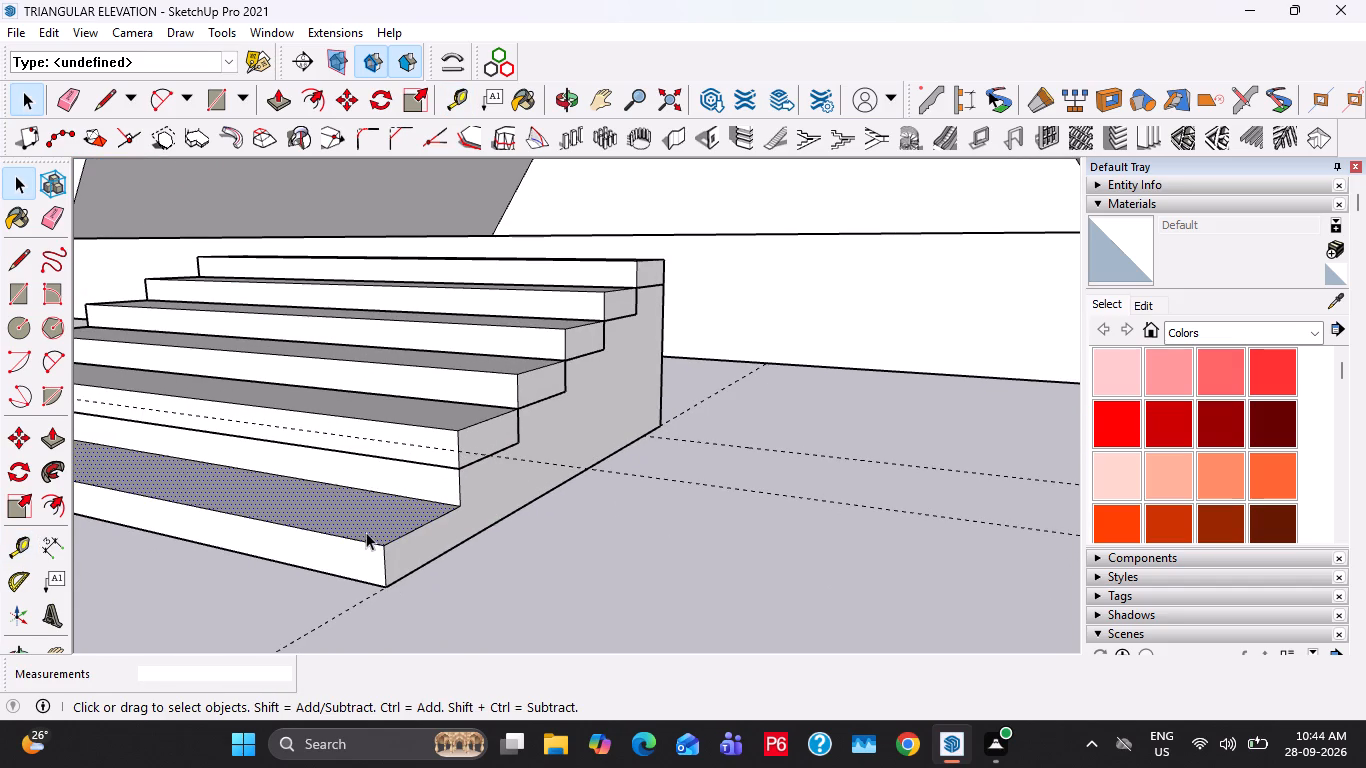
key("p")
left_click(367, 529)
left_click(428, 571)
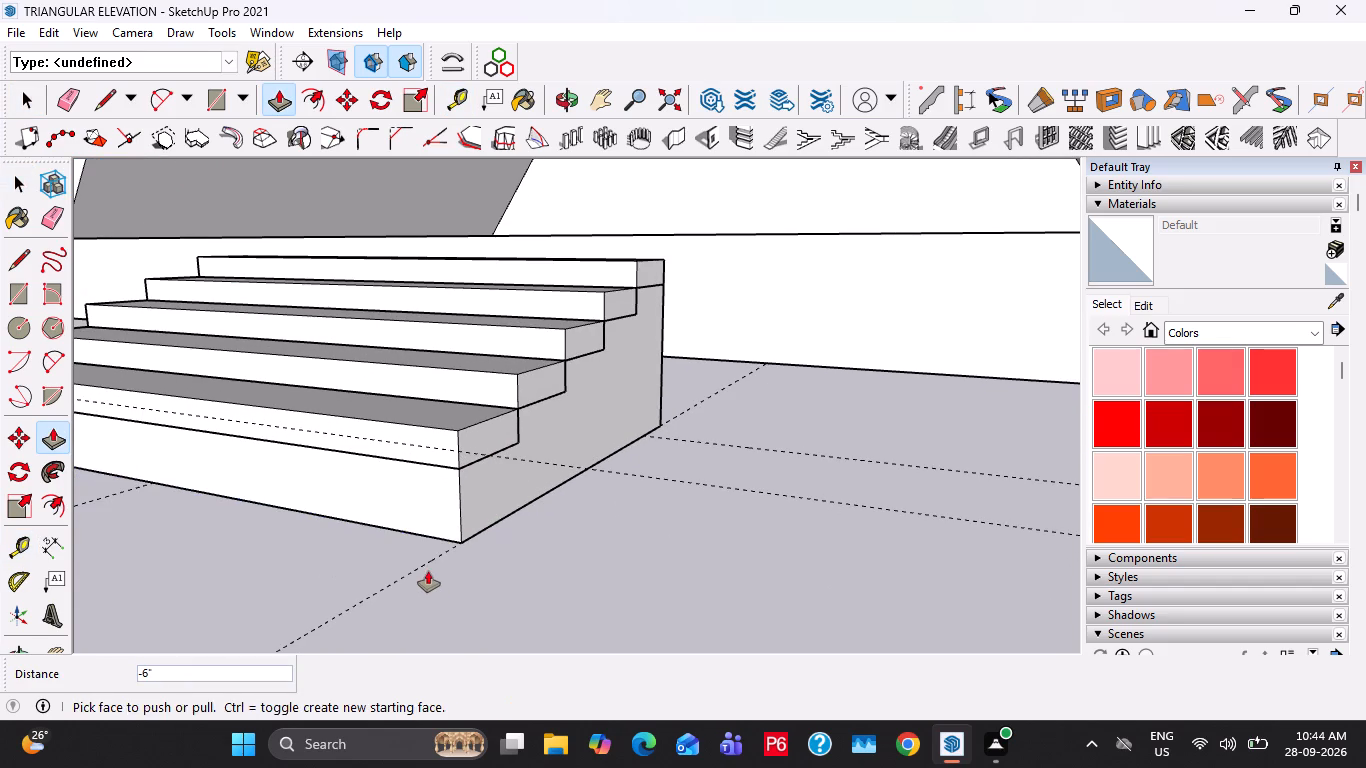
key("space")
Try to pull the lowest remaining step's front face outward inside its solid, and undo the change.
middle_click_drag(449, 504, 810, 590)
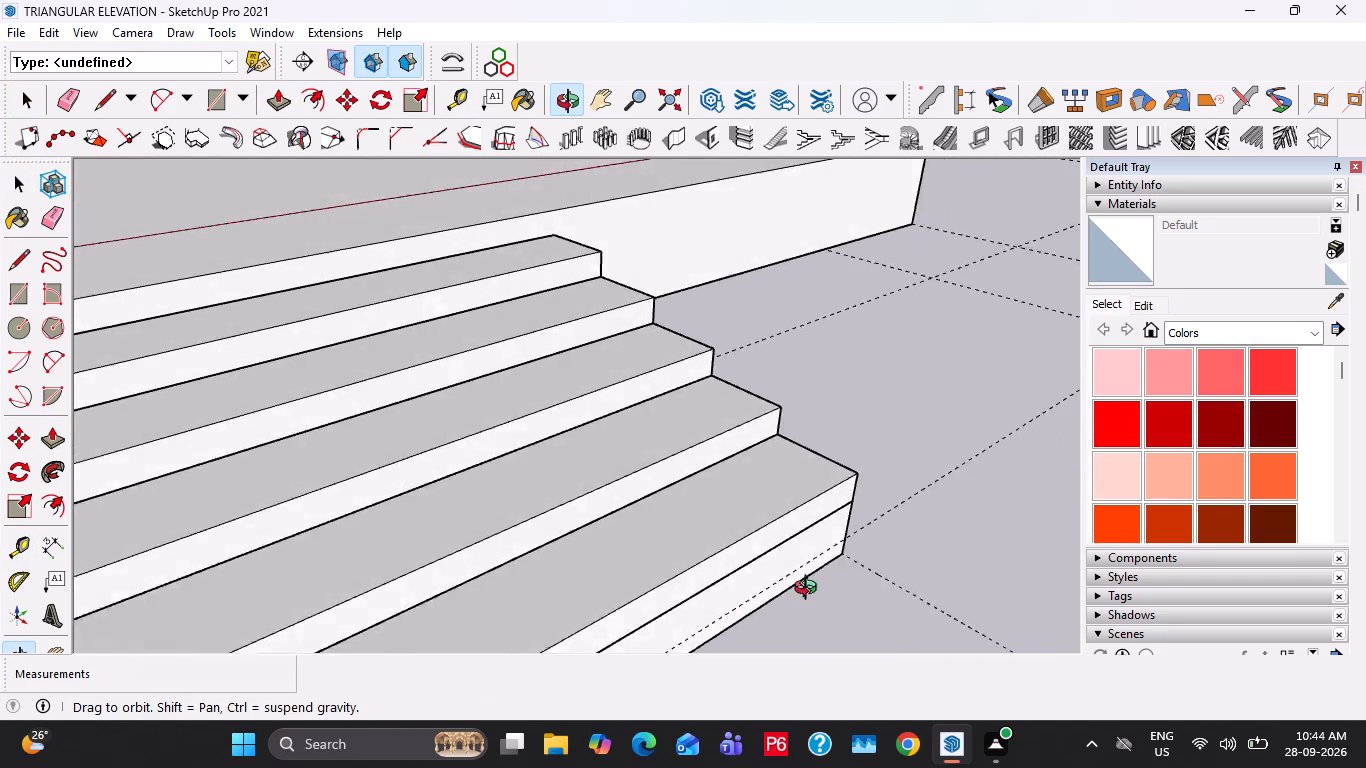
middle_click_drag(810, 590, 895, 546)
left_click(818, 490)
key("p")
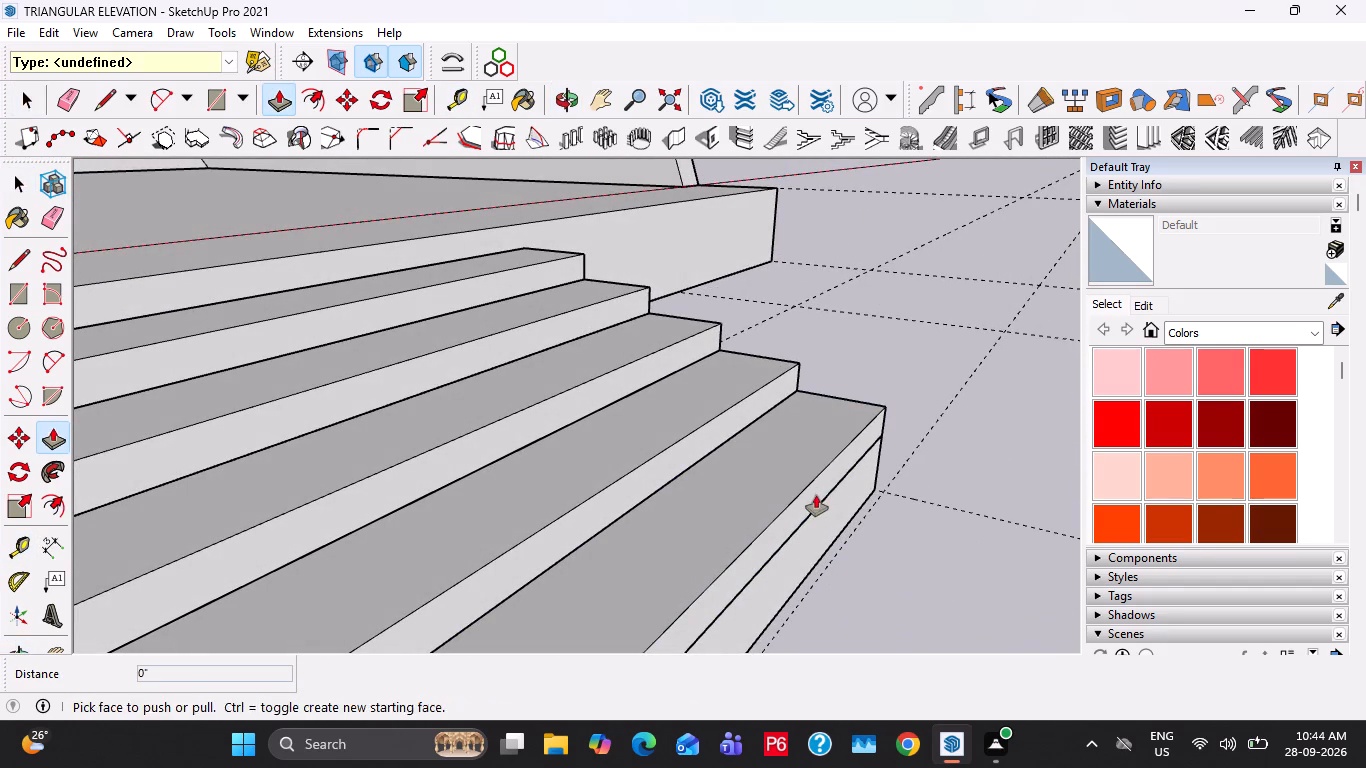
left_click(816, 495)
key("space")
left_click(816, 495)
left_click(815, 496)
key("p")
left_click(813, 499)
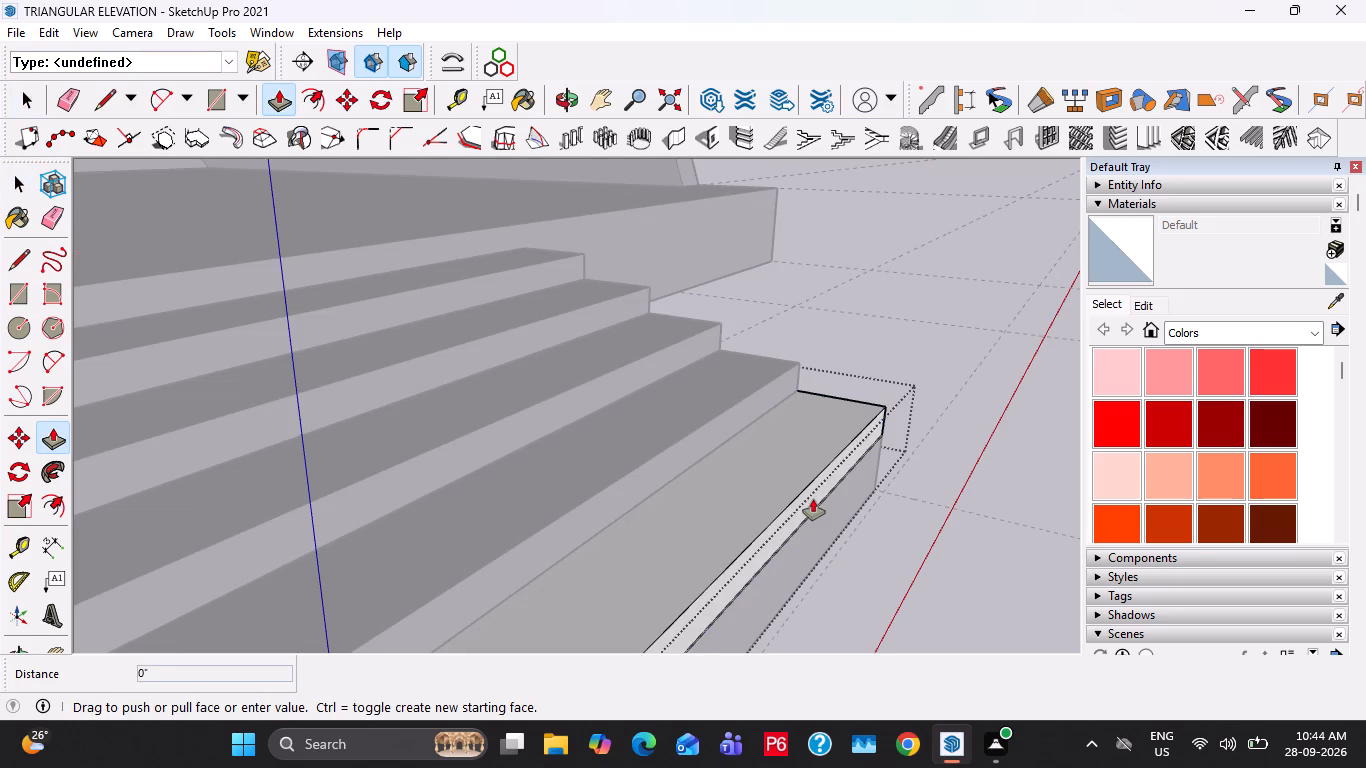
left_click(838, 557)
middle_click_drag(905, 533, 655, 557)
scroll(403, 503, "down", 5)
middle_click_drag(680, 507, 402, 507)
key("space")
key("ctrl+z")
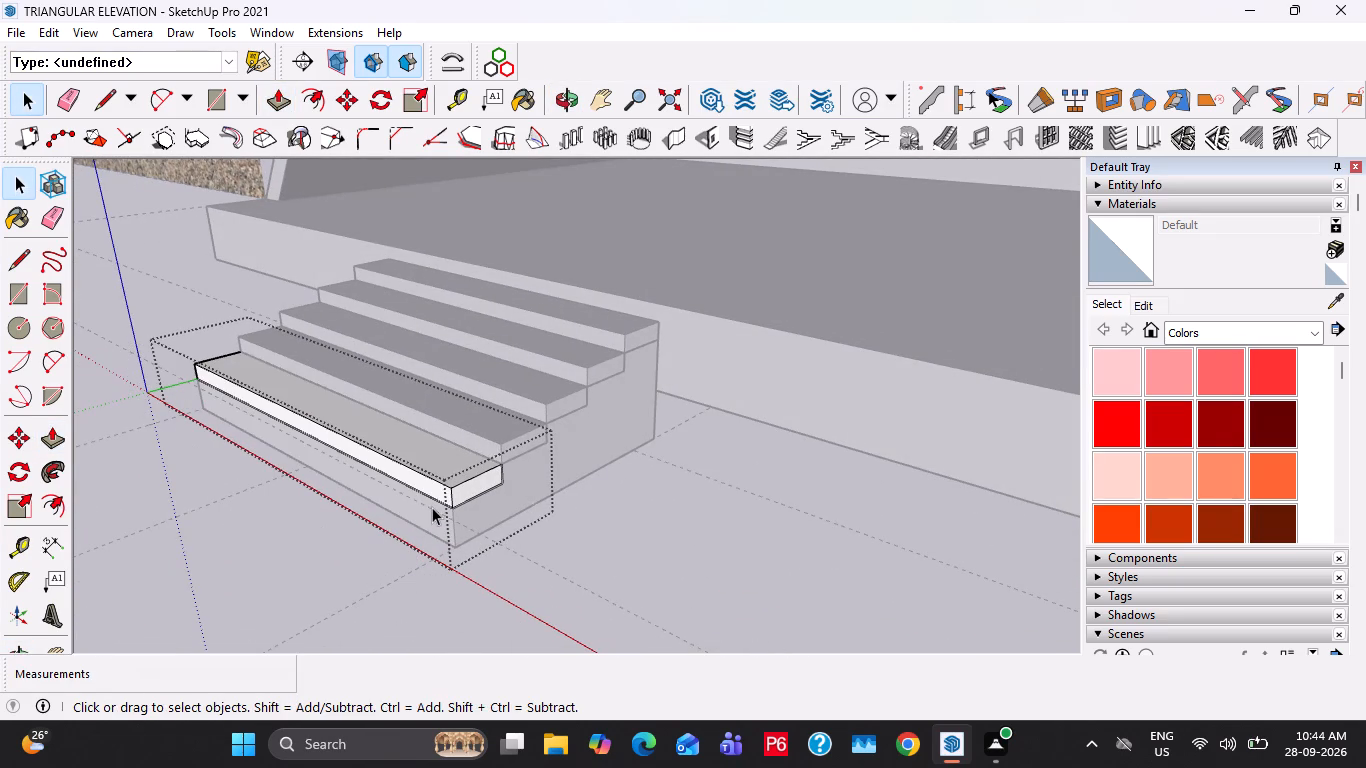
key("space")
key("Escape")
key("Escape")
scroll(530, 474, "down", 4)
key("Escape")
Examine the shortened steps from the side and below, and check the whole house front.
middle_click_drag(557, 470, 315, 370)
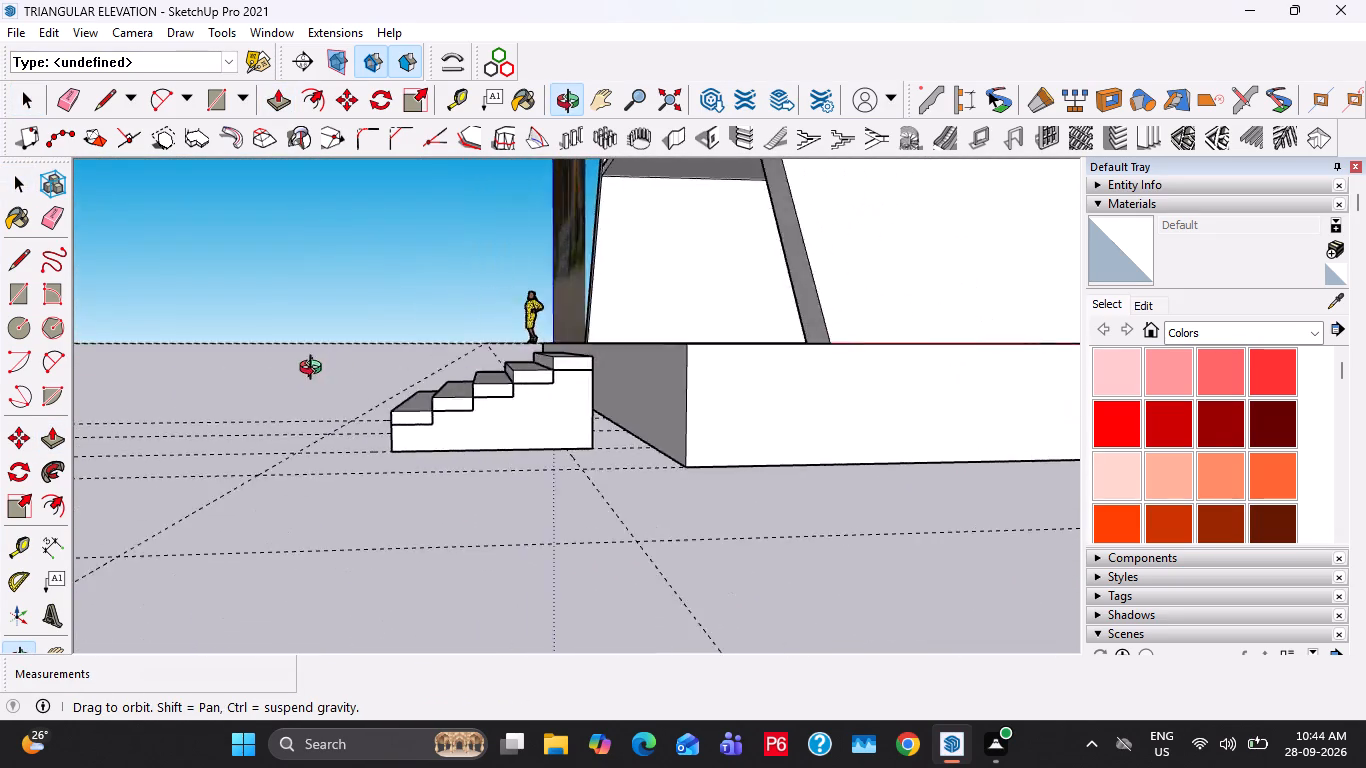
middle_click_drag(315, 370, 297, 311)
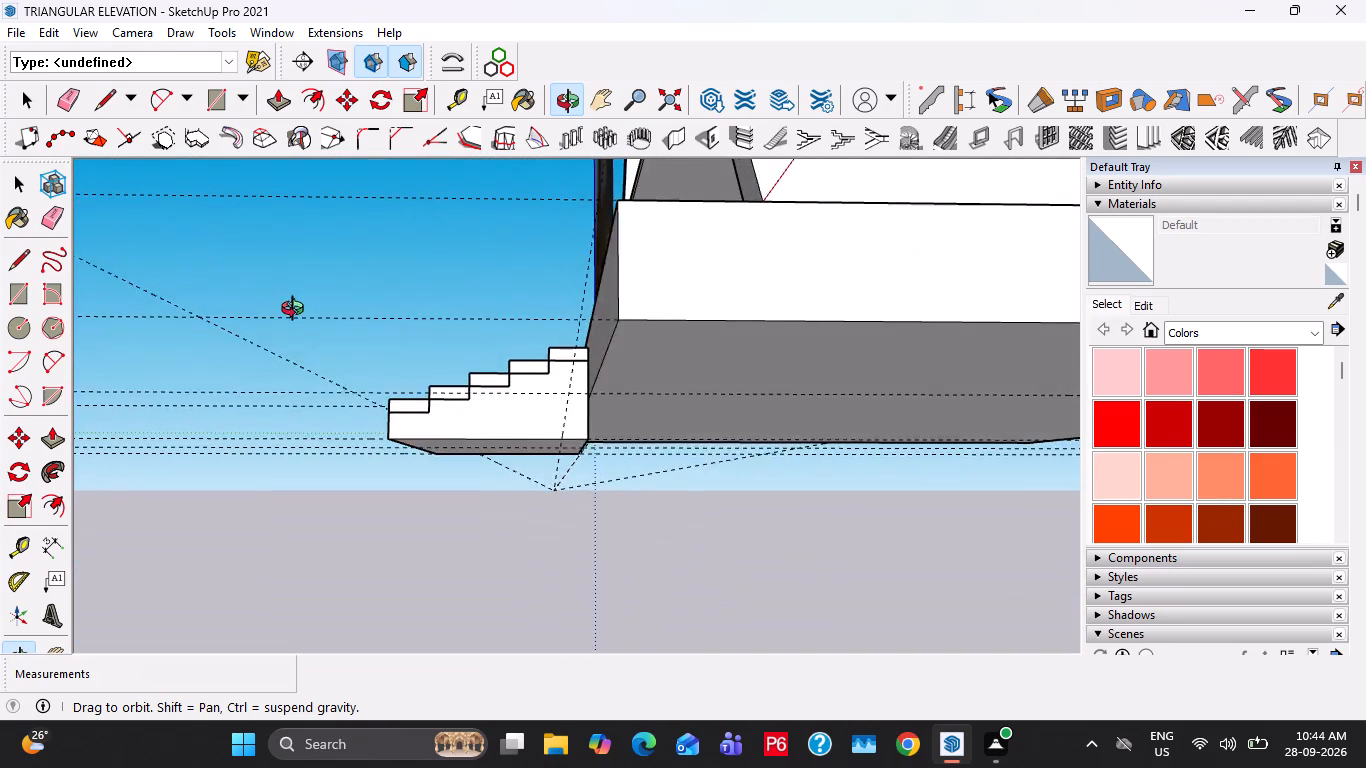
middle_click_drag(297, 311, 321, 344)
scroll(509, 418, "up", 3)
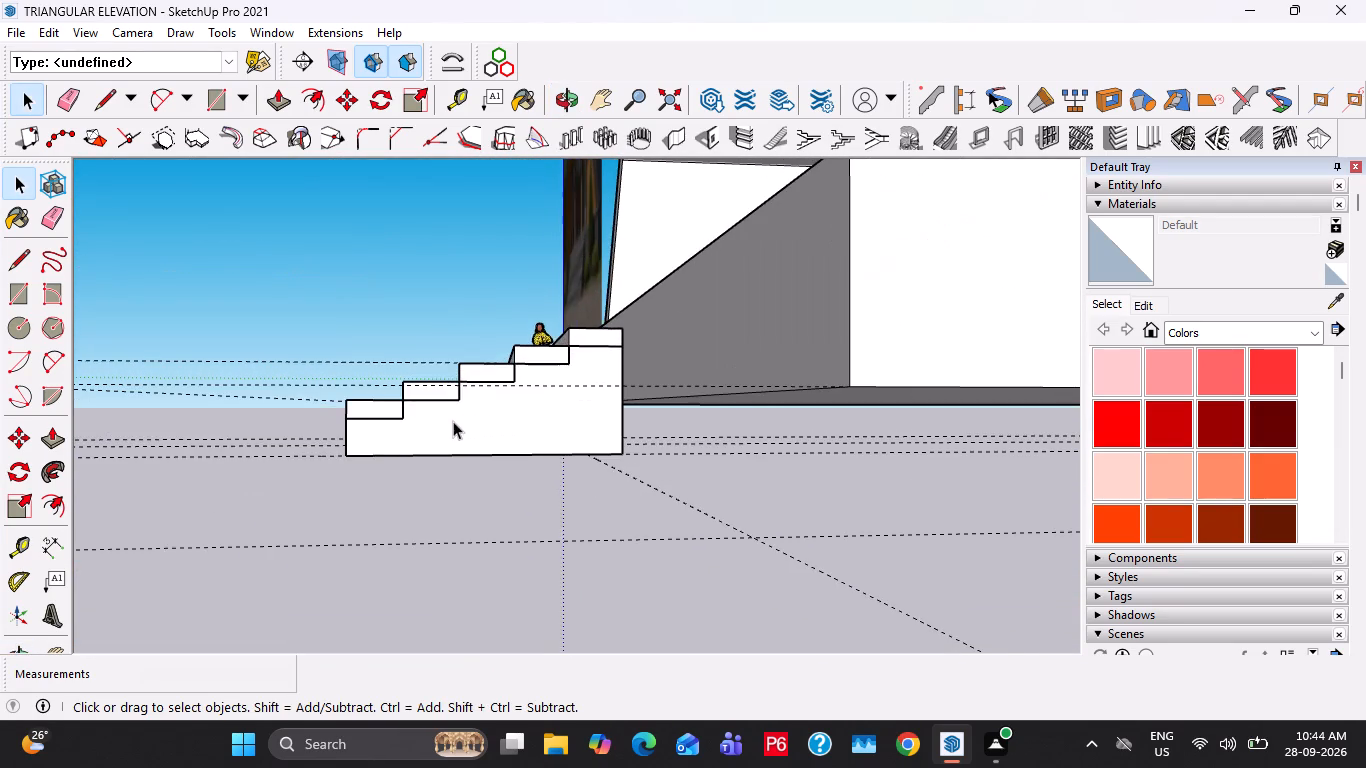
scroll(432, 420, "up", 2)
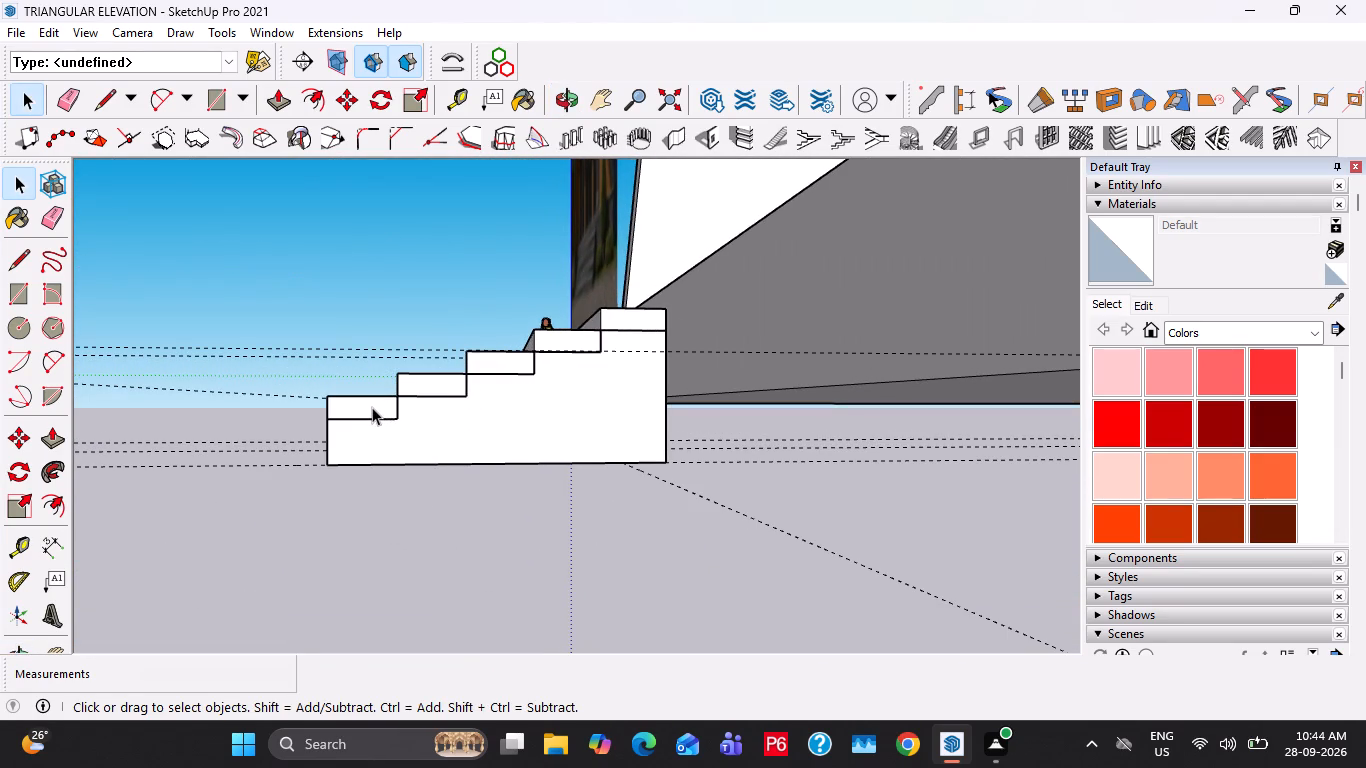
middle_click_drag(382, 414, 830, 597)
scroll(582, 503, "down", 8)
middle_click_drag(576, 448, 614, 452, "shift")
scroll(590, 449, "down", 3)
middle_click_drag(588, 421, 606, 472, "shift")
Save the model.
key("ctrl+s")
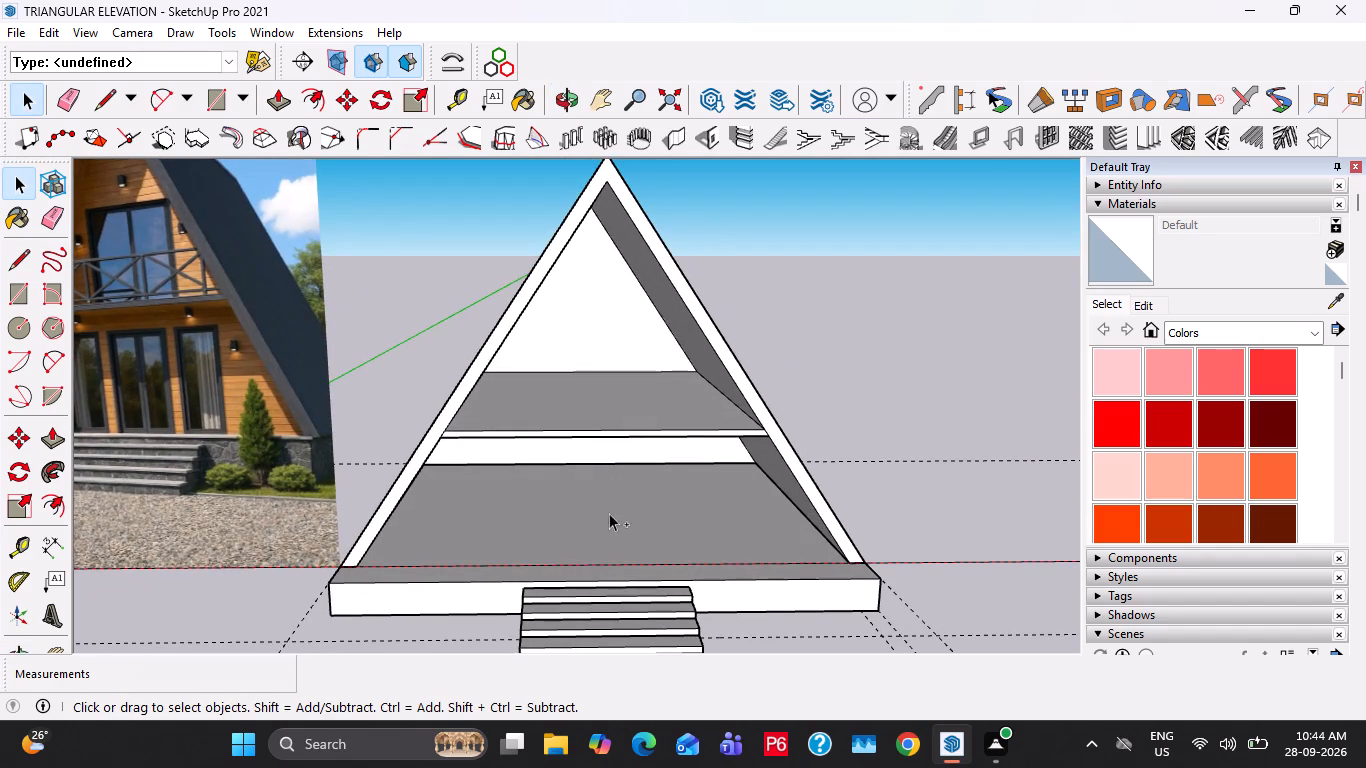
Inspect the front steps and measure upward from the bottom front edge of the base under them.
middle_click_drag(593, 539, 548, 522, "shift")
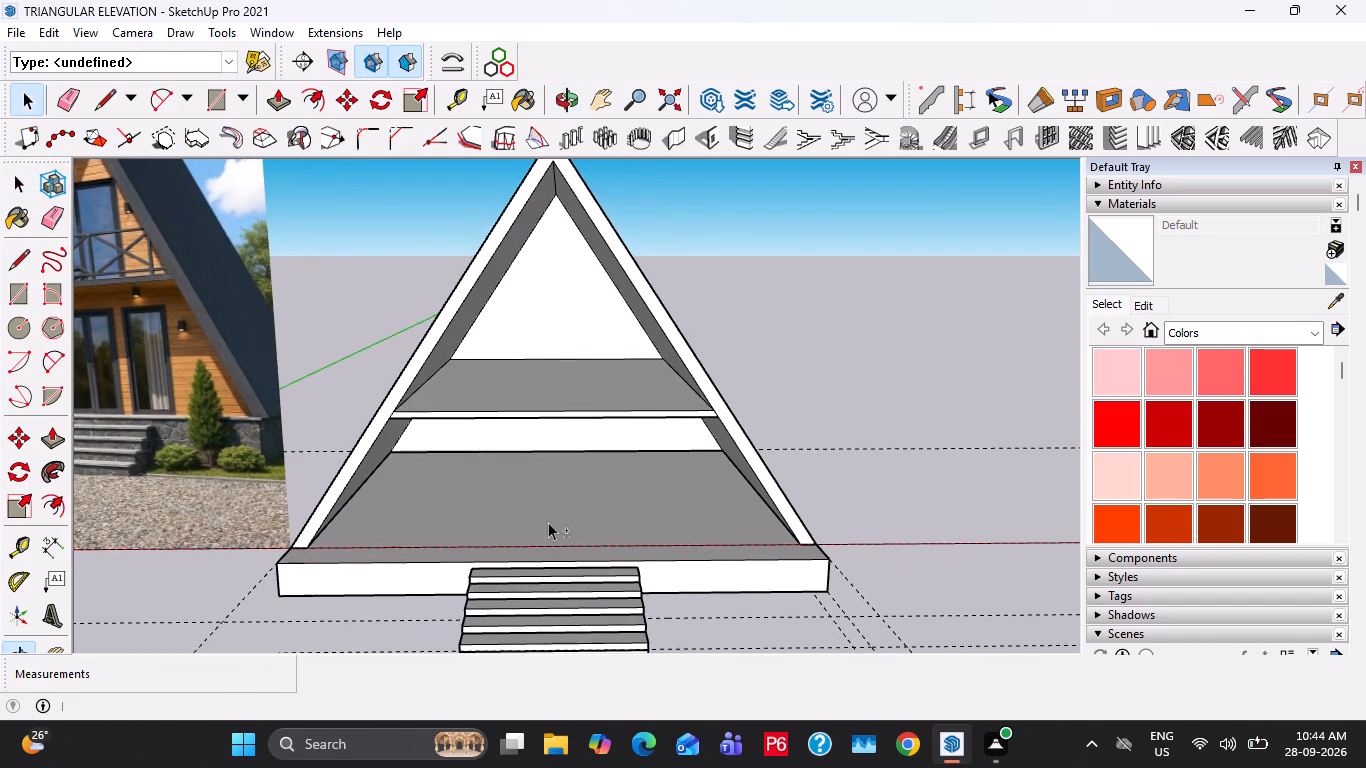
scroll(555, 510, "down", 1)
middle_click(569, 525, "shift")
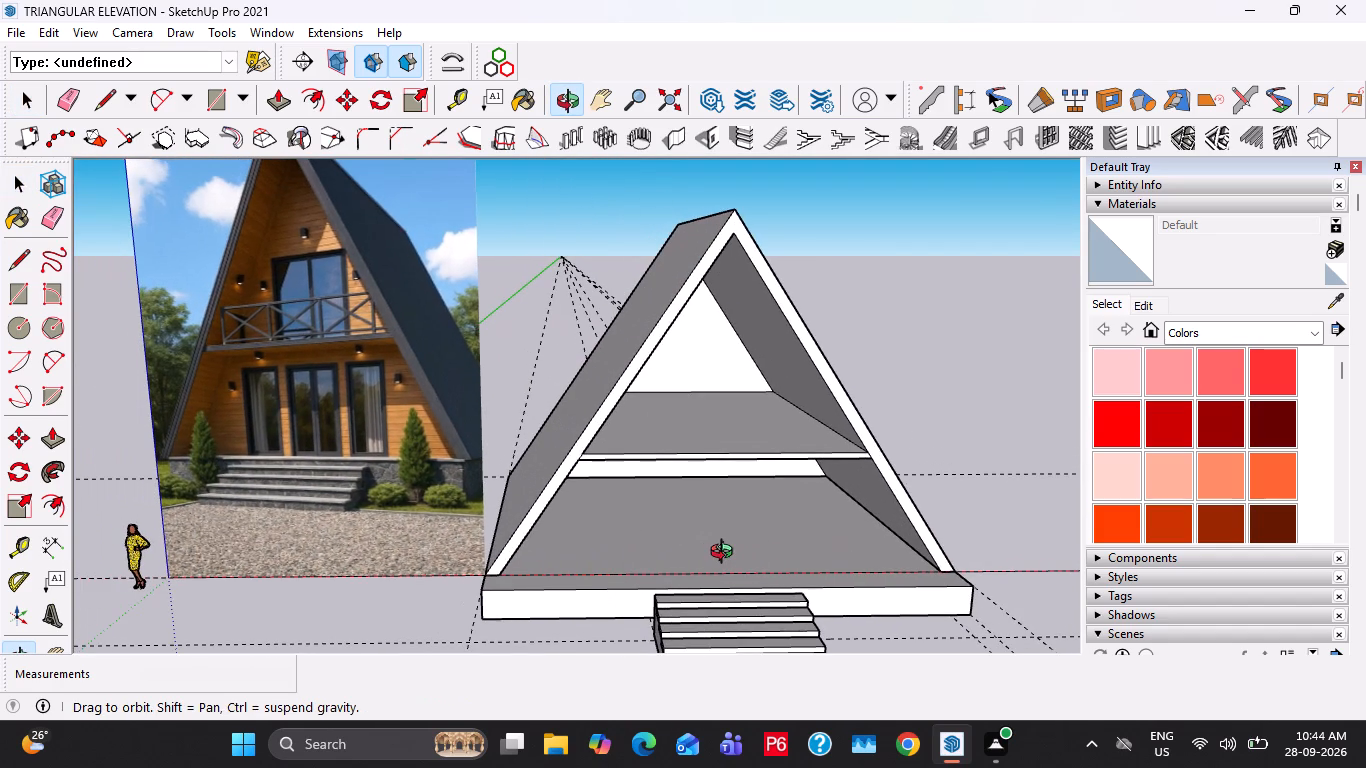
scroll(541, 605, "up", 10)
key("r")
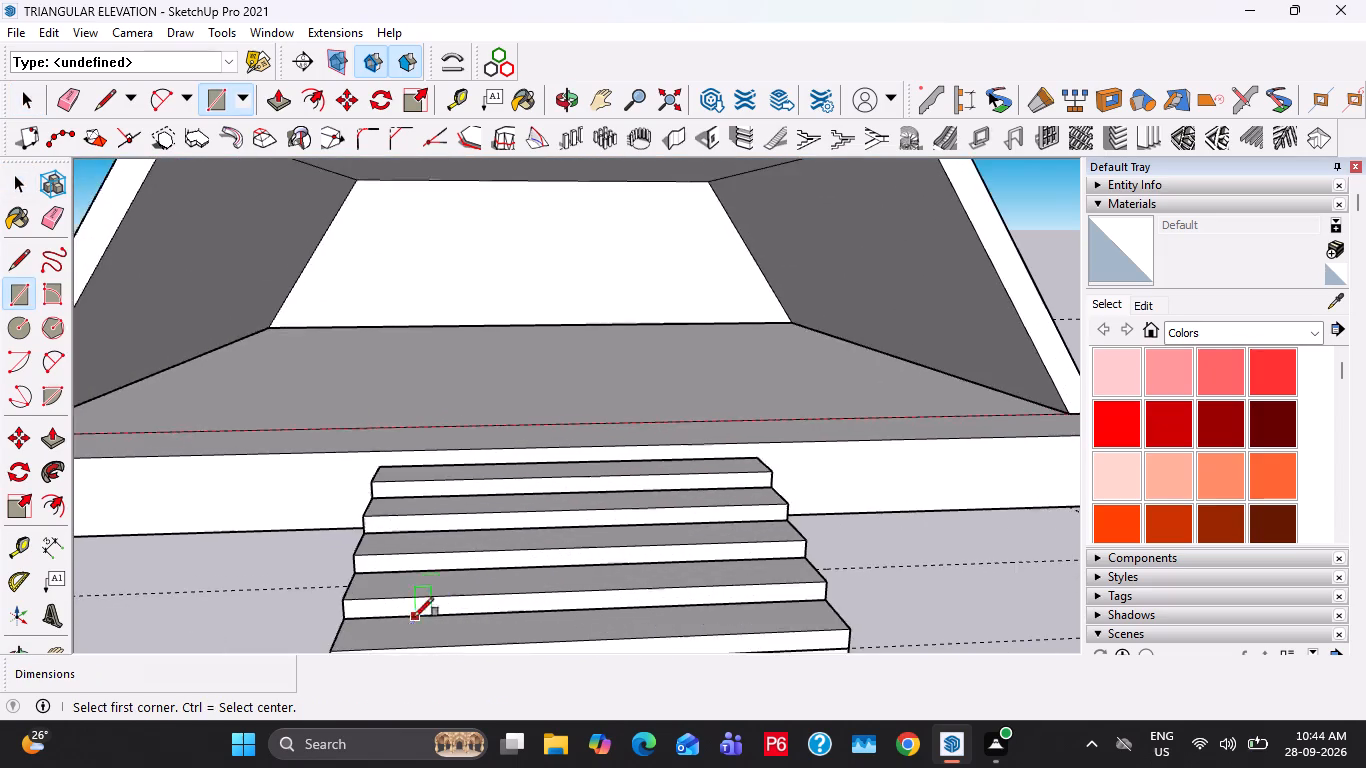
scroll(414, 617, "up", 2)
middle_click_drag(407, 629, 392, 492, "shift")
middle_click_drag(329, 488, 597, 514)
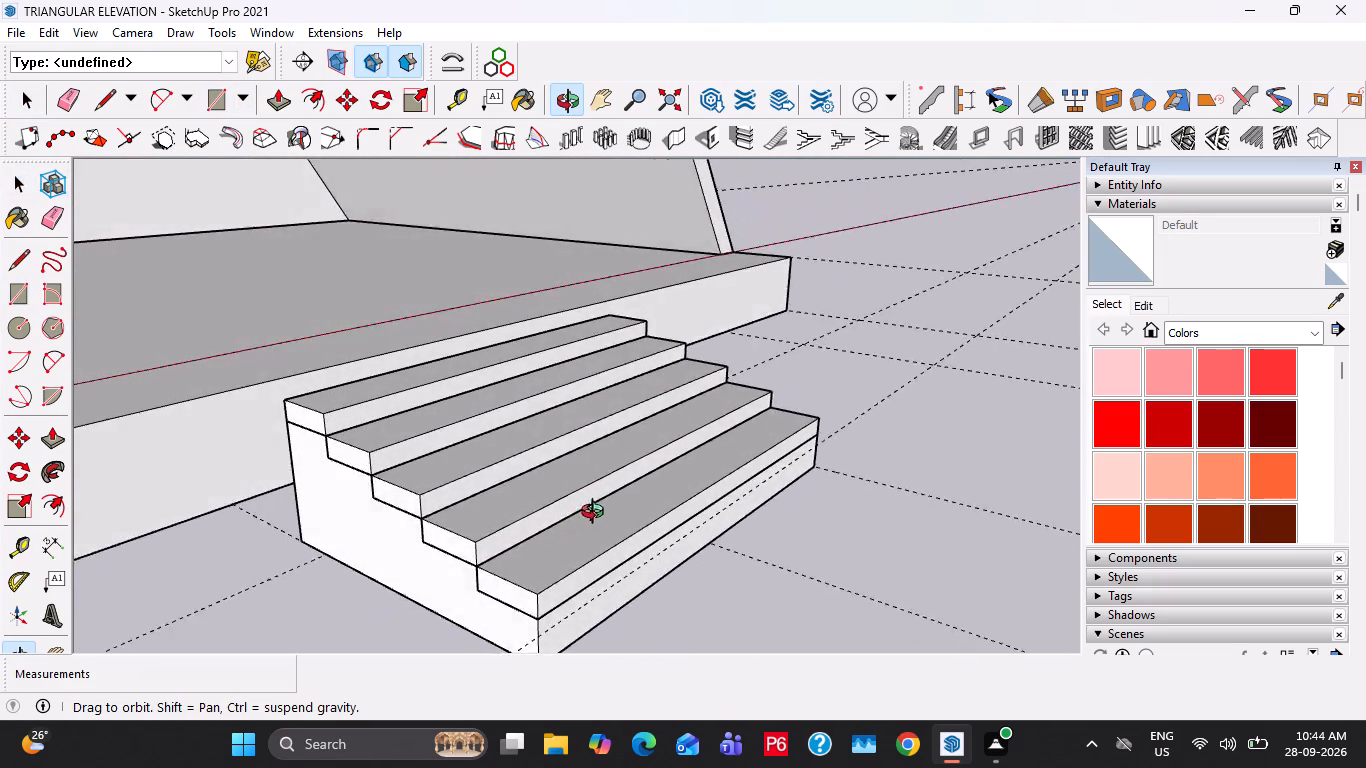
middle_click_drag(597, 514, 605, 466)
key("space")
key("t")
left_click(648, 582)
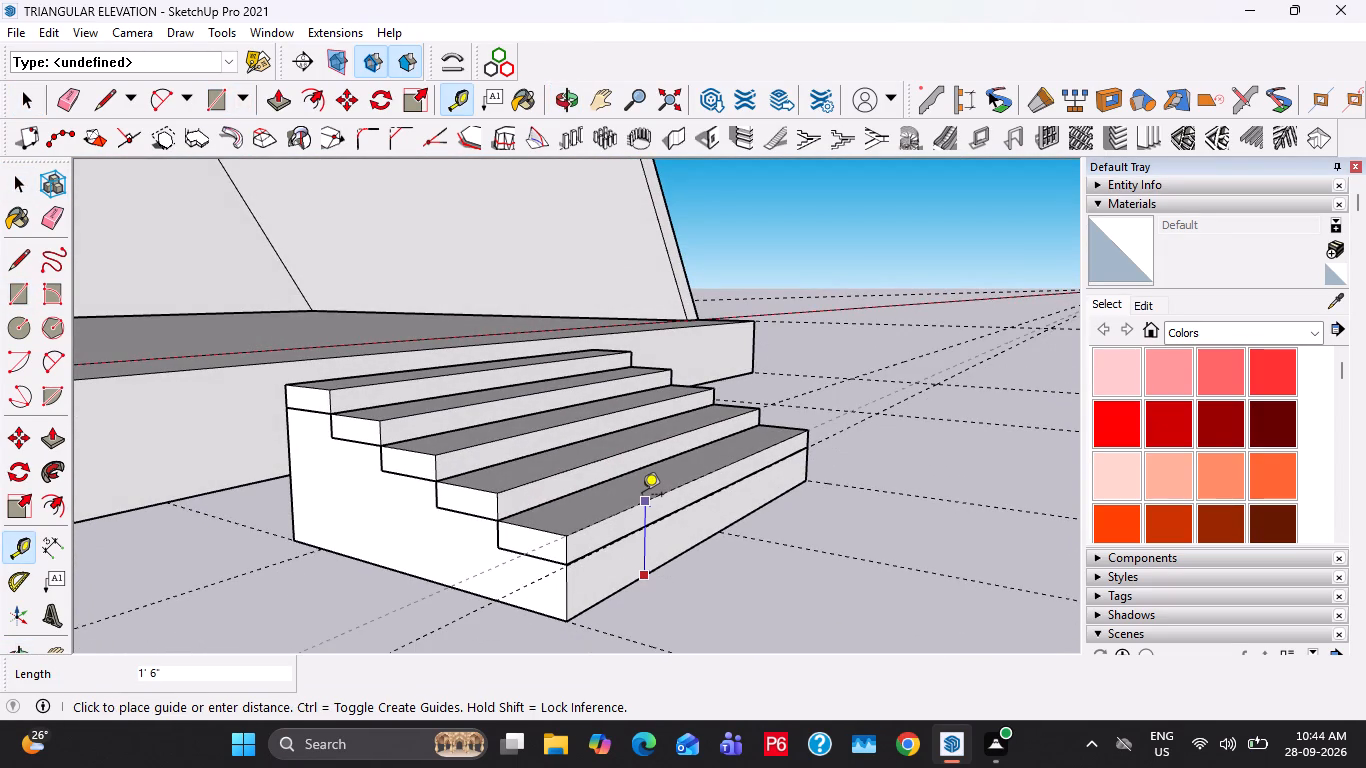
key("space")
Push the stepped base's side face through to the opposite end of the steps to remove the base solid.
left_click(553, 515)
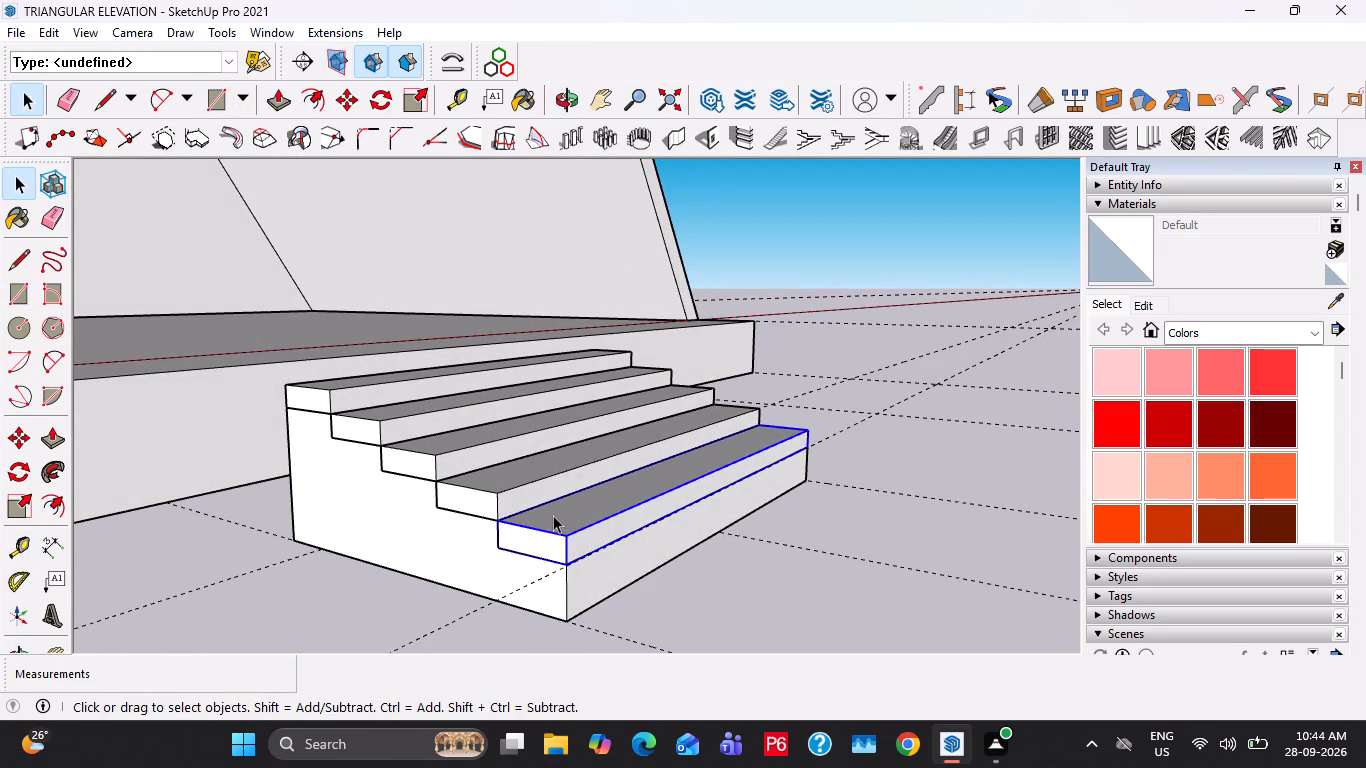
left_click(469, 547)
key("p")
left_click(477, 548)
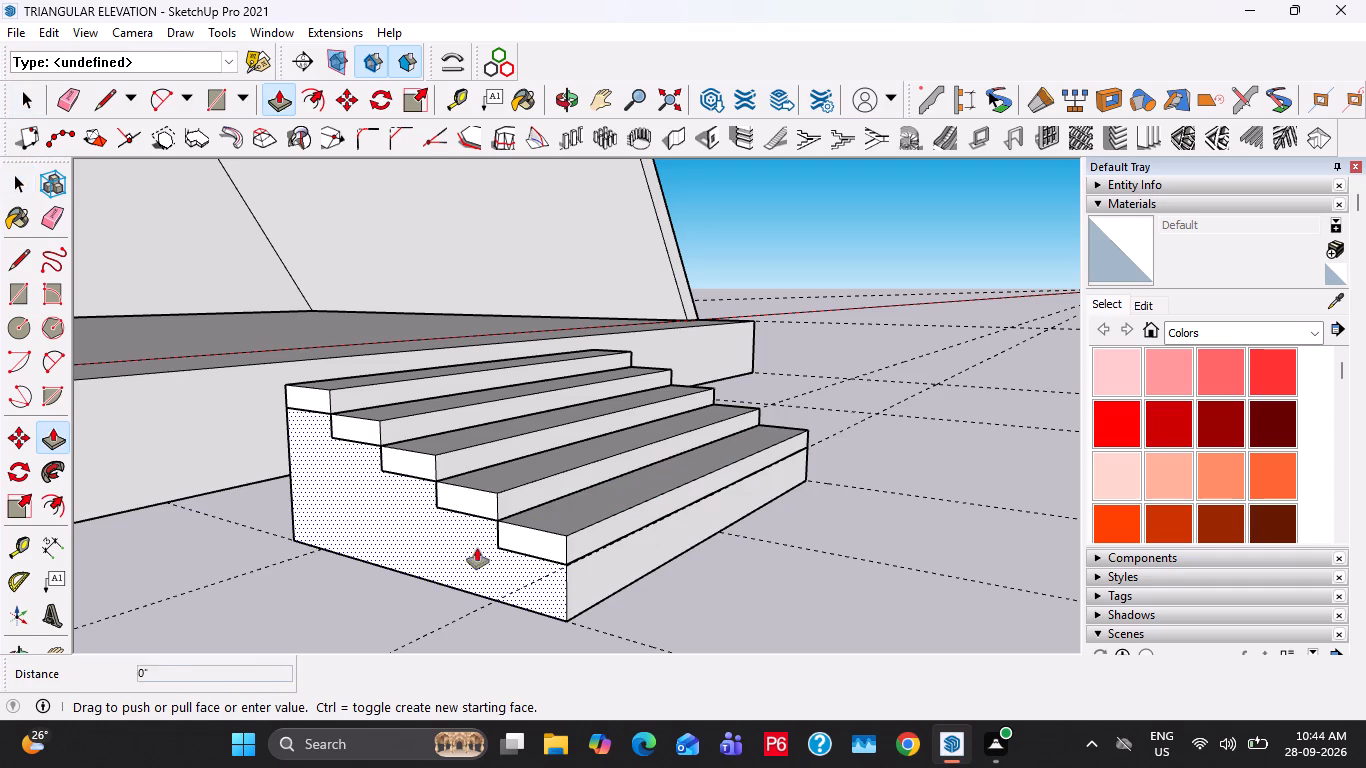
left_click(804, 472)
key("space")
Examine the front steps and the plinth from the side, from below and from the front corner.
middle_click_drag(516, 548, 672, 536)
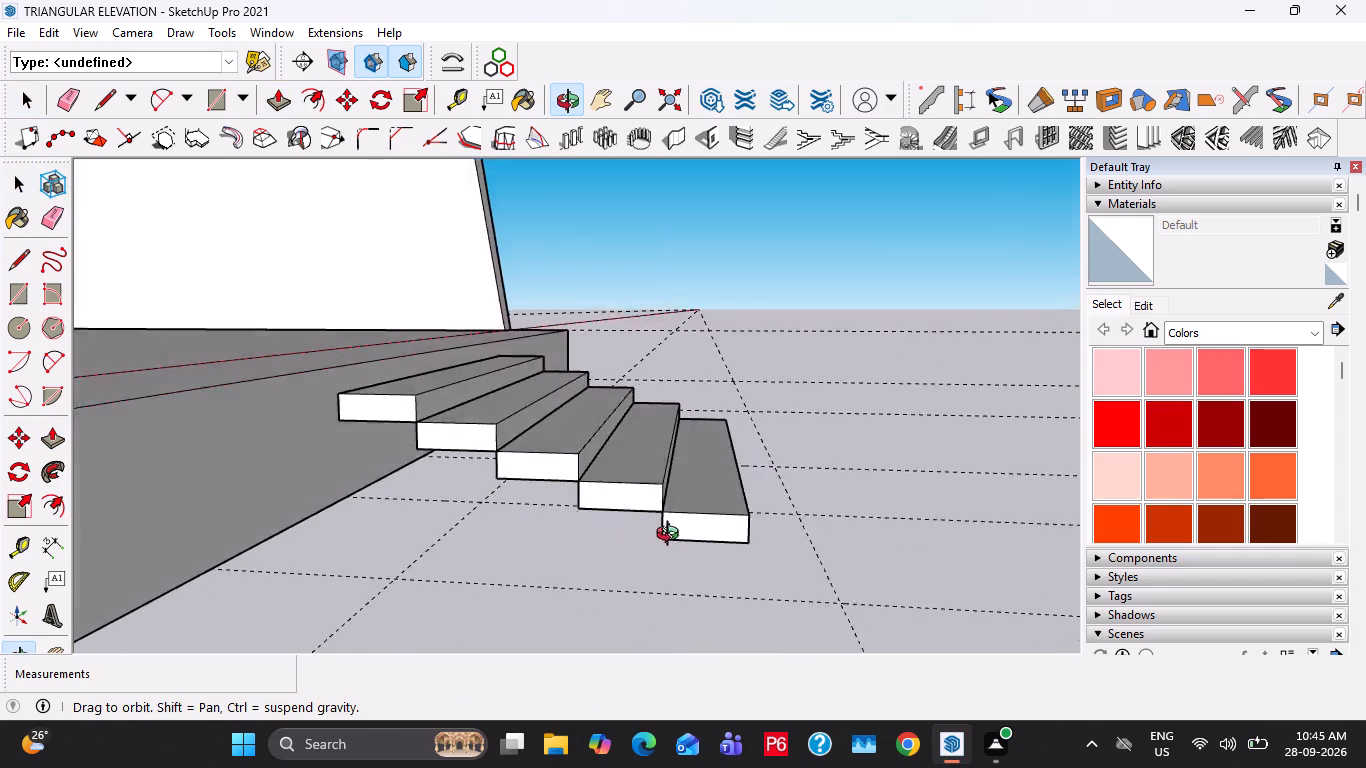
middle_click_drag(672, 536, 718, 485)
key("t")
double_click(746, 478)
middle_click_drag(607, 479, 636, 463)
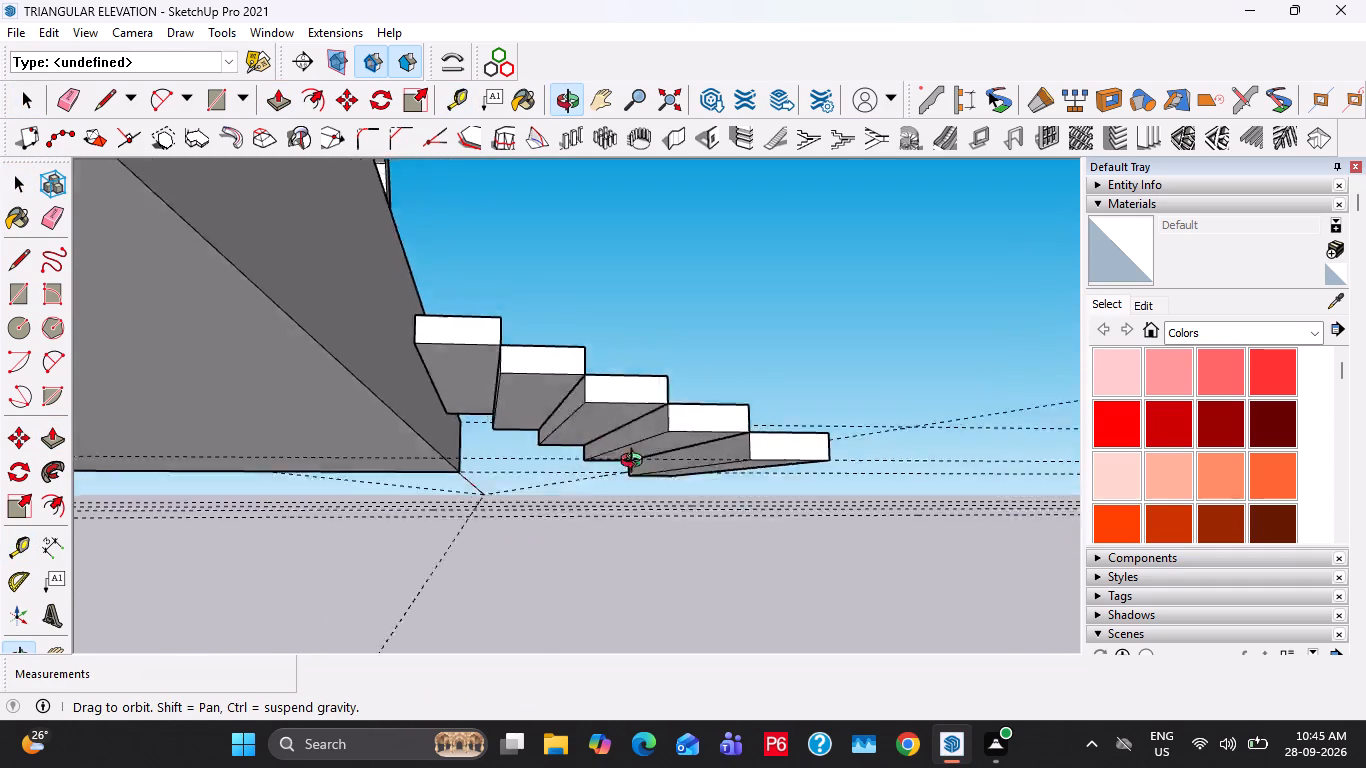
middle_click_drag(636, 463, 550, 520)
scroll(324, 514, "up", 1)
middle_click_drag(566, 403, 265, 487)
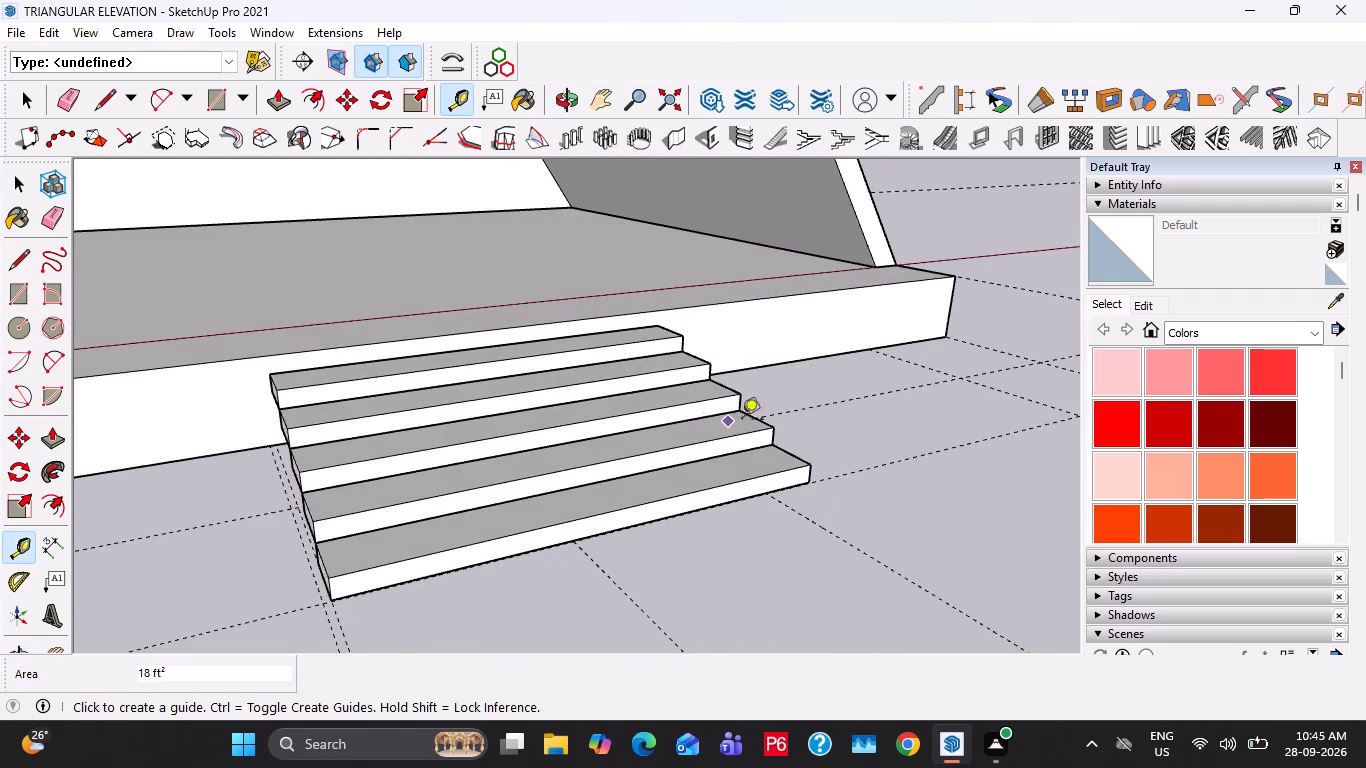
middle_click_drag(783, 412, 39, 534, "shift")
scroll(575, 401, "up", 2)
middle_click_drag(729, 389, 578, 390)
Delete all construction guides from the model.
key("space")
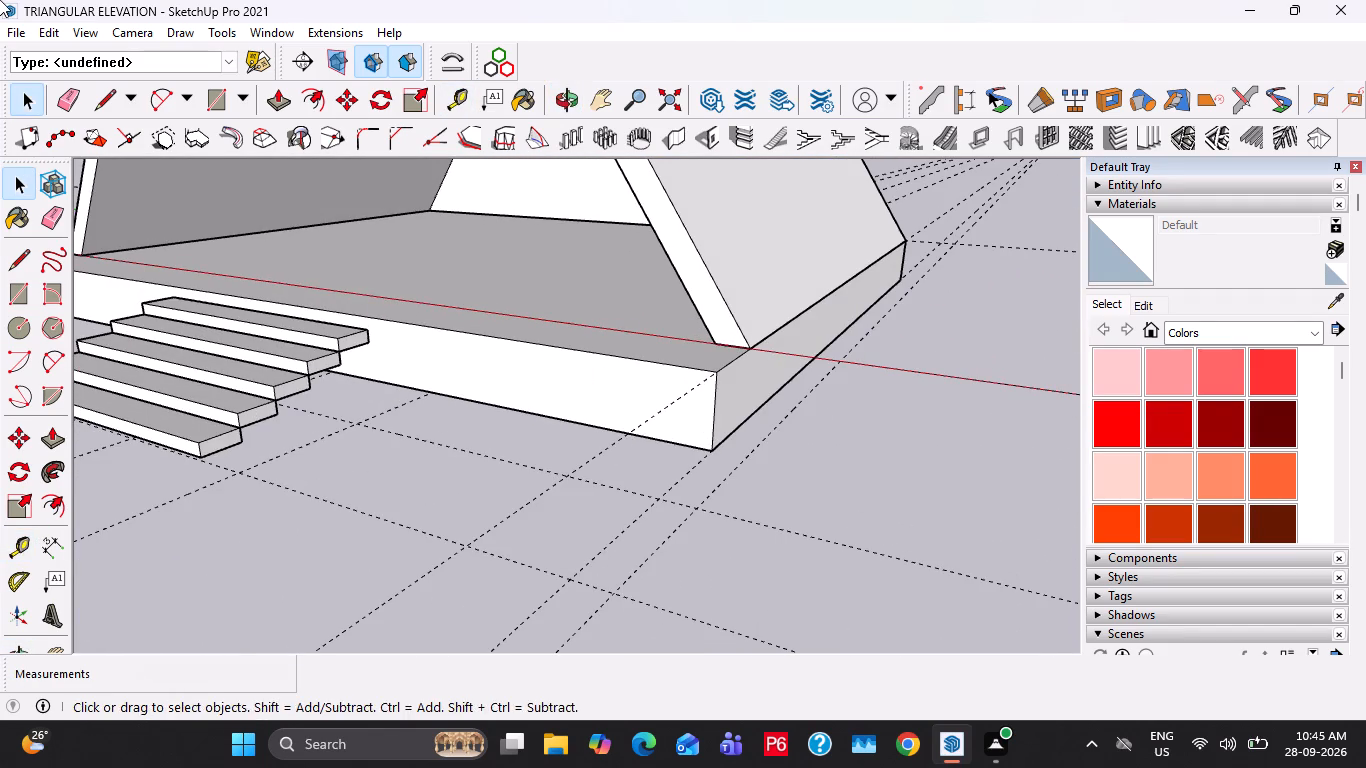
left_click(59, 32)
left_click(126, 216)
Place a guide parallel to the plinth's side edge, aligned with the end corner of the top step.
middle_click_drag(757, 386, 653, 365)
key("t")
left_click(776, 408)
left_click(389, 318)
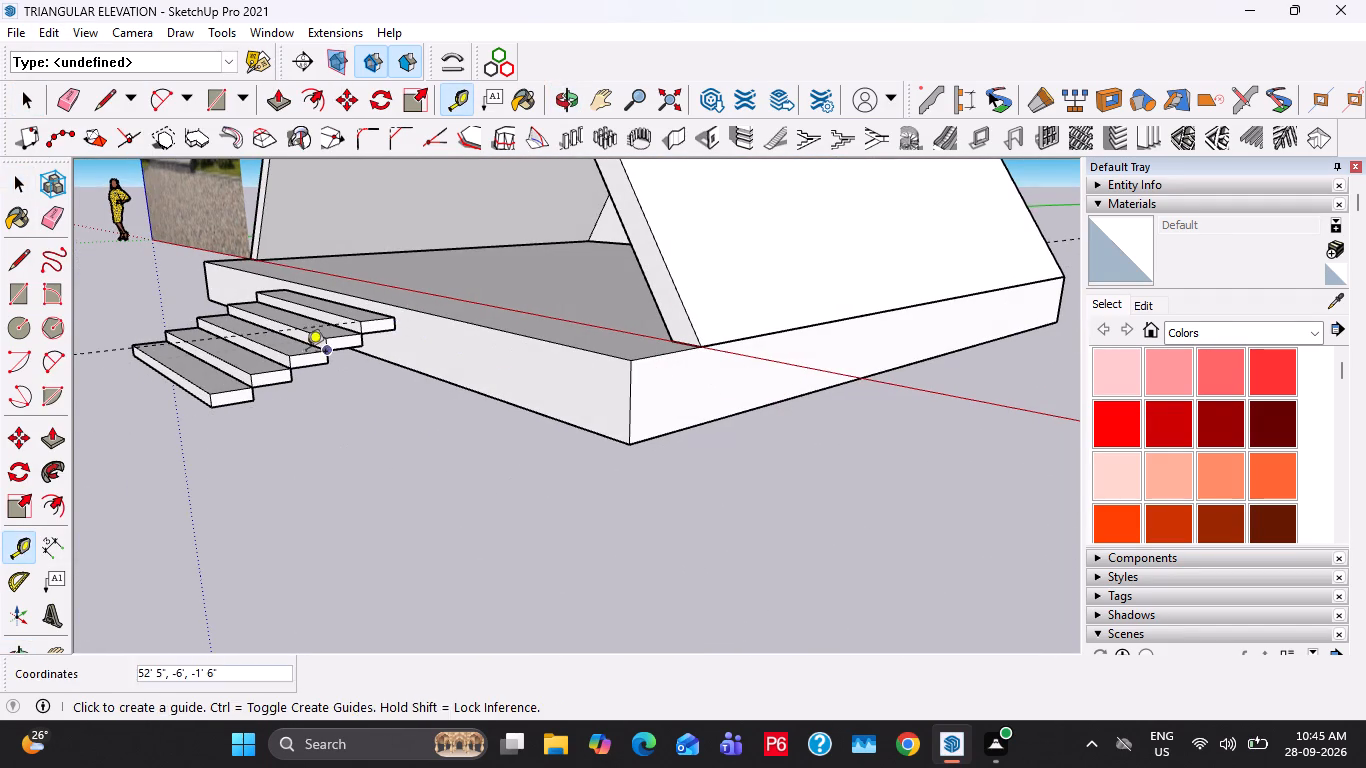
Place a guide parallel to the plinth's side edge at the middle of the plinth's front bottom edge.
middle_click_drag(371, 372, 482, 248)
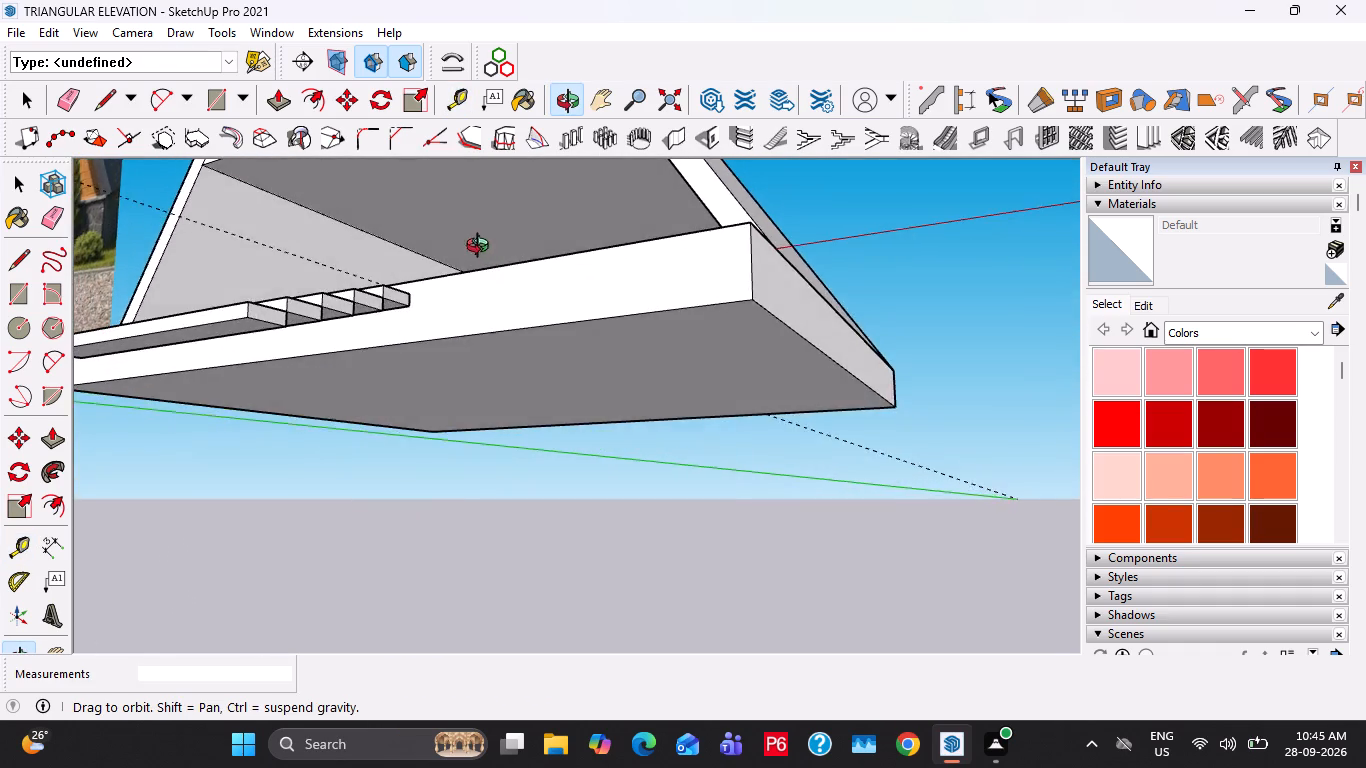
middle_click_drag(482, 248, 503, 308)
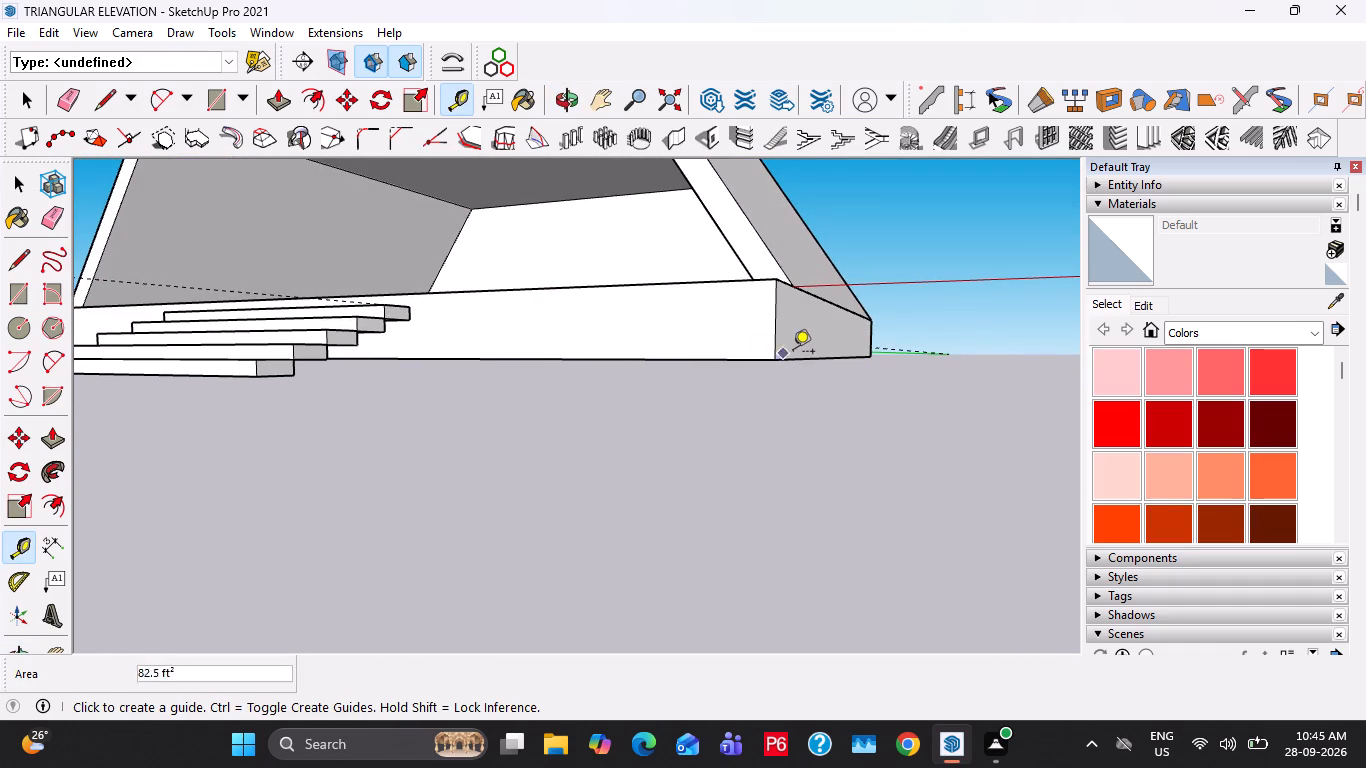
left_click(804, 356)
middle_click_drag(577, 348, 643, 238)
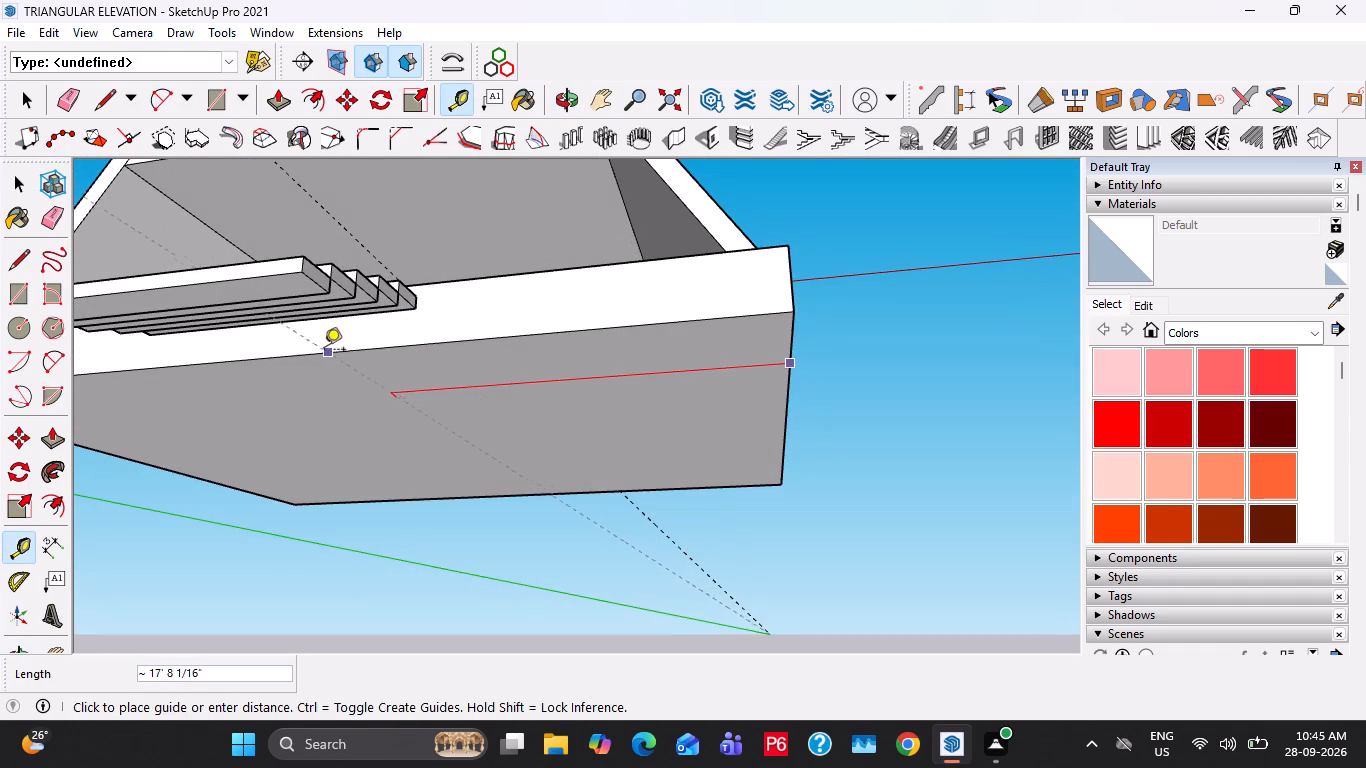
left_click(273, 362)
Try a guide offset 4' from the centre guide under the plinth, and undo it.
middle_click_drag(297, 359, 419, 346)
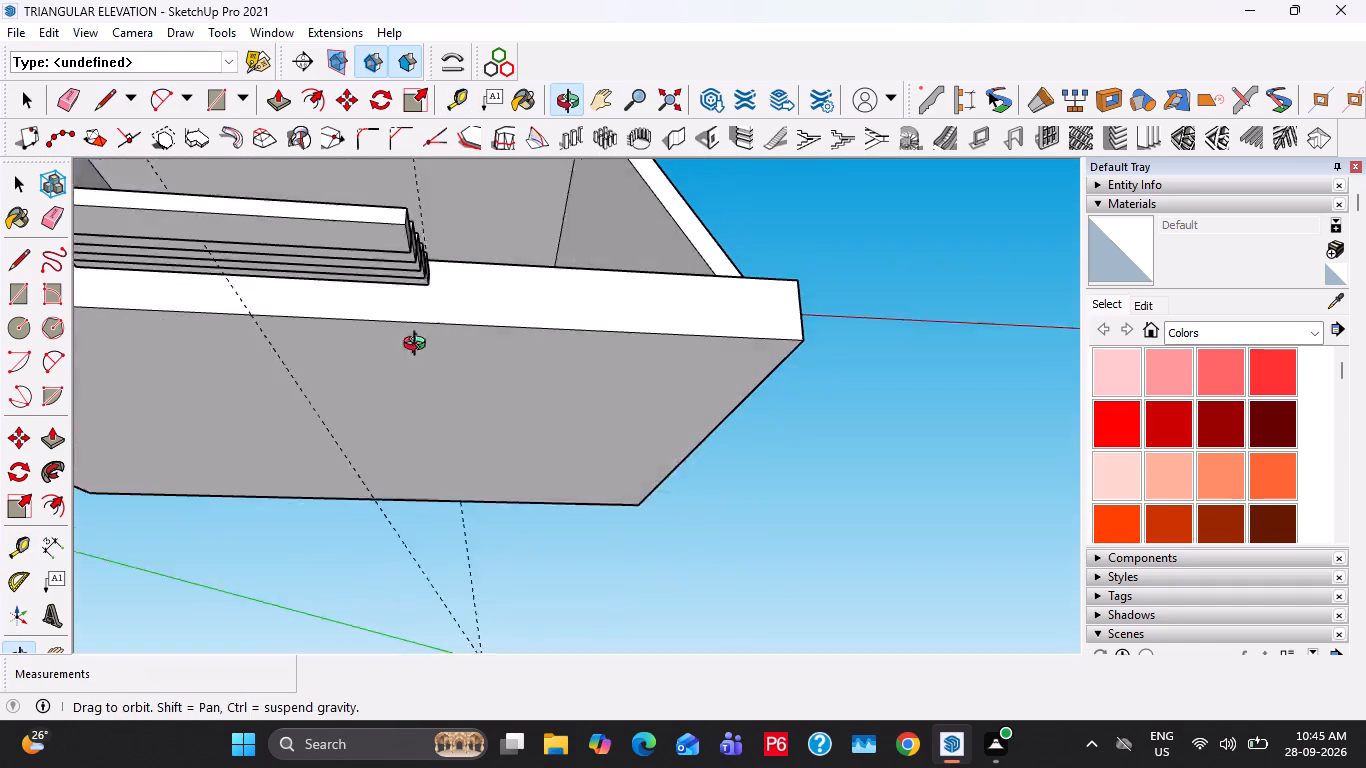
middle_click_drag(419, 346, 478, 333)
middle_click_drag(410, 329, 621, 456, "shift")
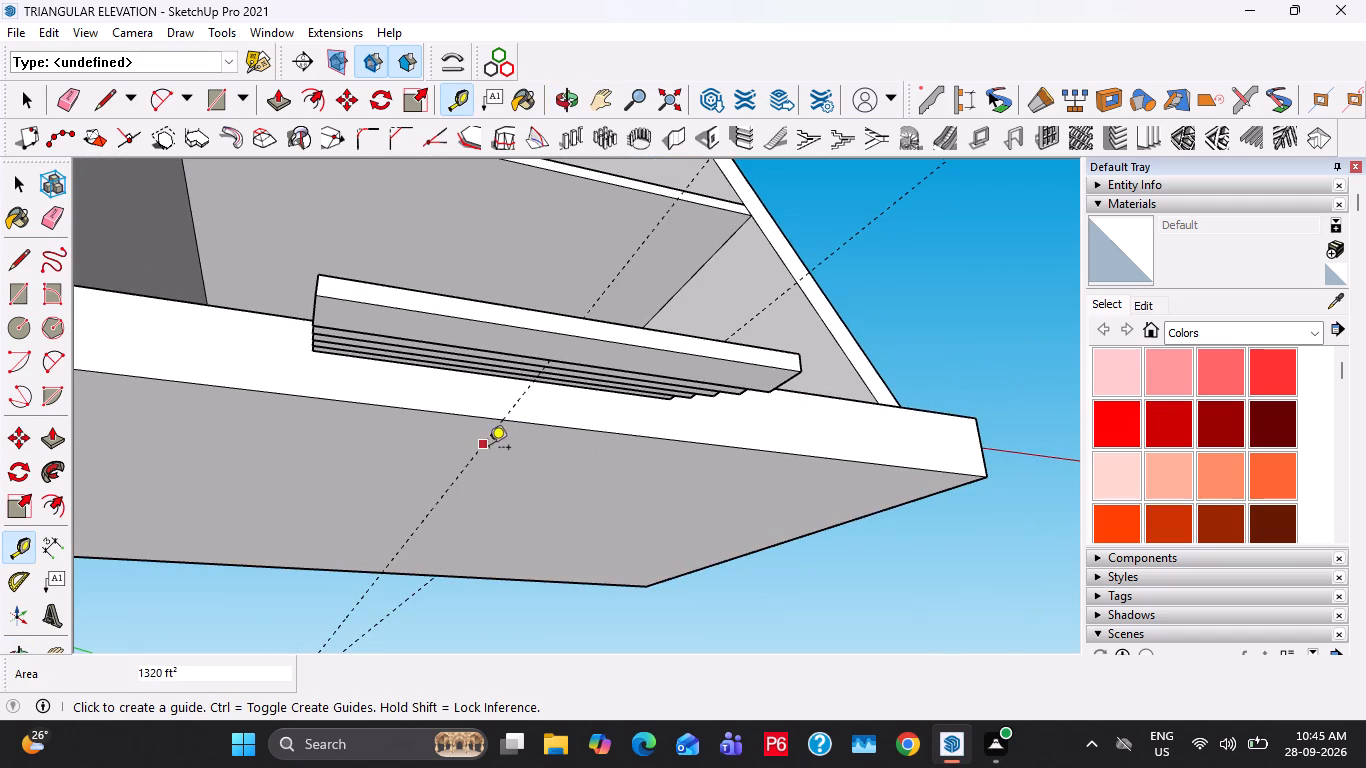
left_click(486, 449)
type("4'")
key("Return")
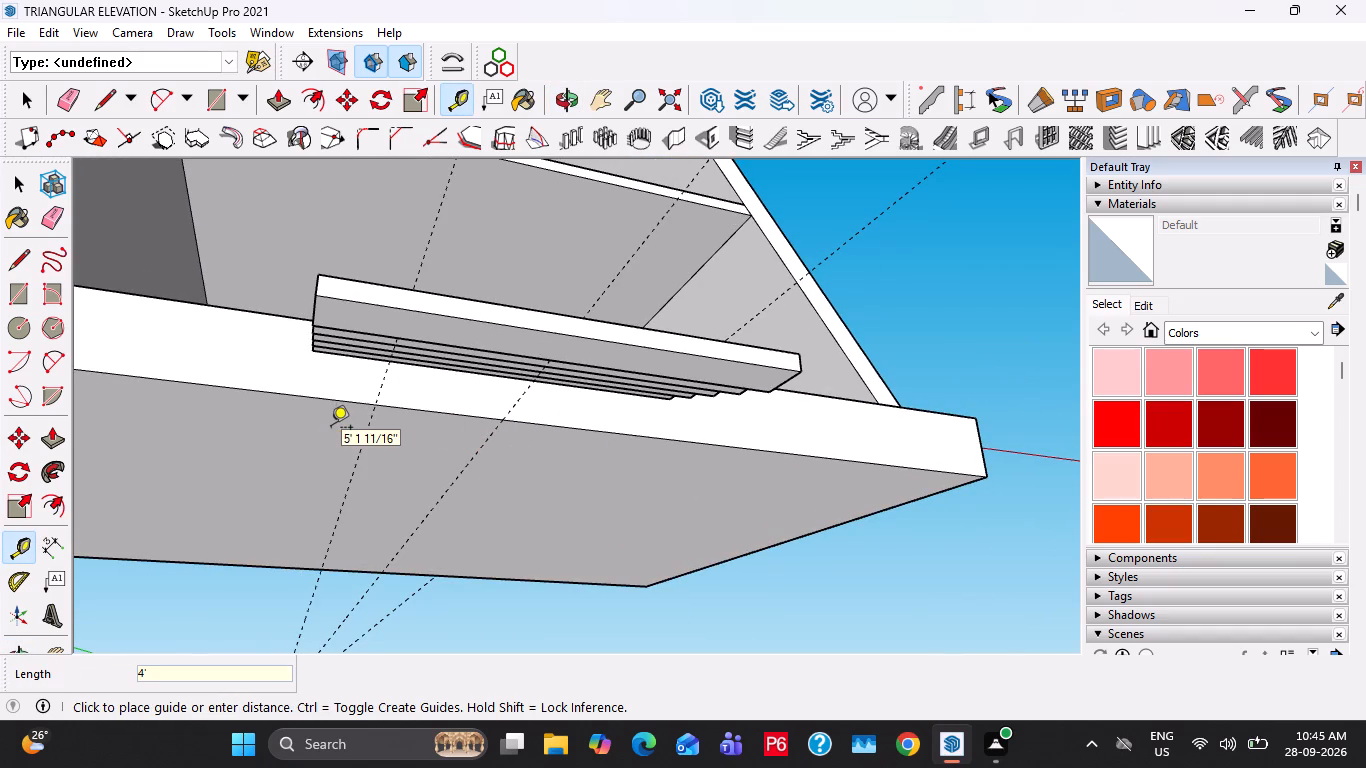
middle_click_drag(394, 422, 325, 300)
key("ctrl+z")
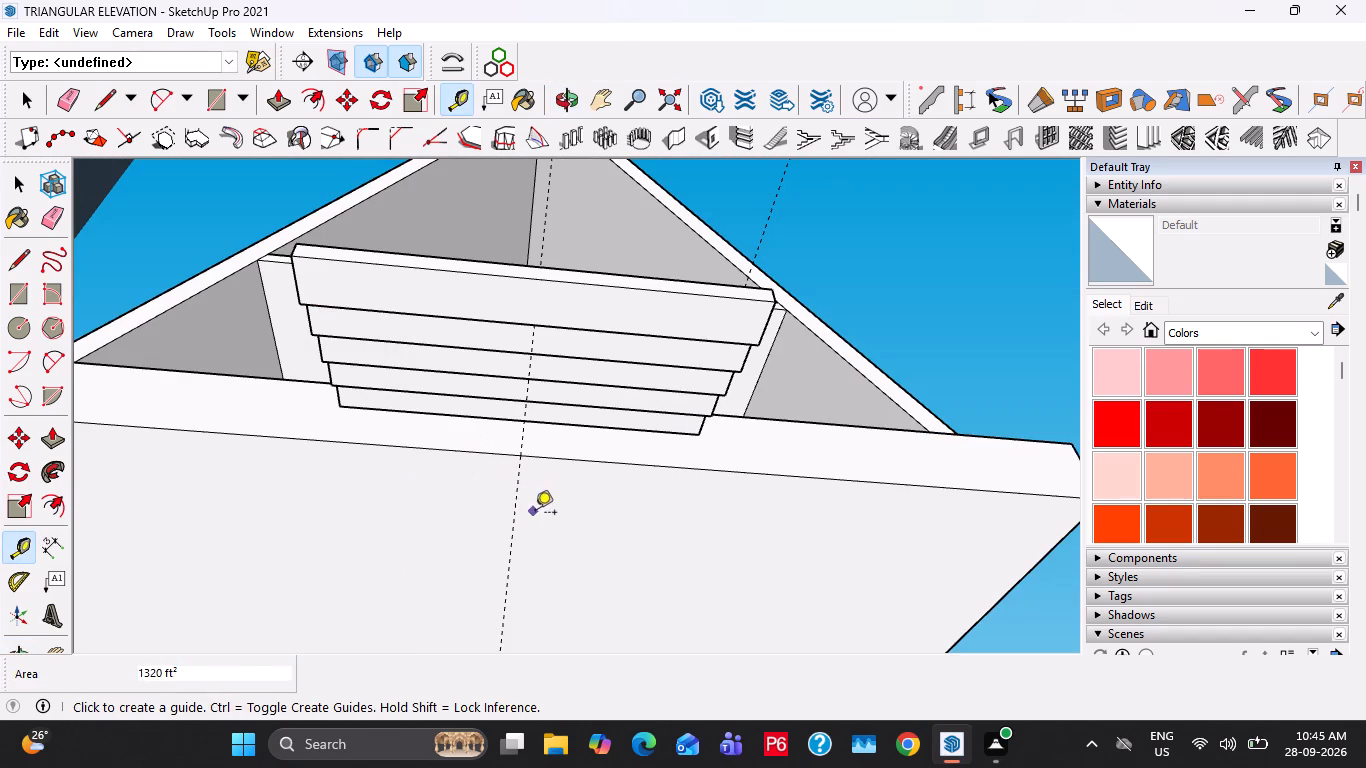
Offset a guide 6' from the centre guide under the plinth, toward the open end of the steps.
left_click(515, 514)
key("6")
key("apostrophe")
key("Return")
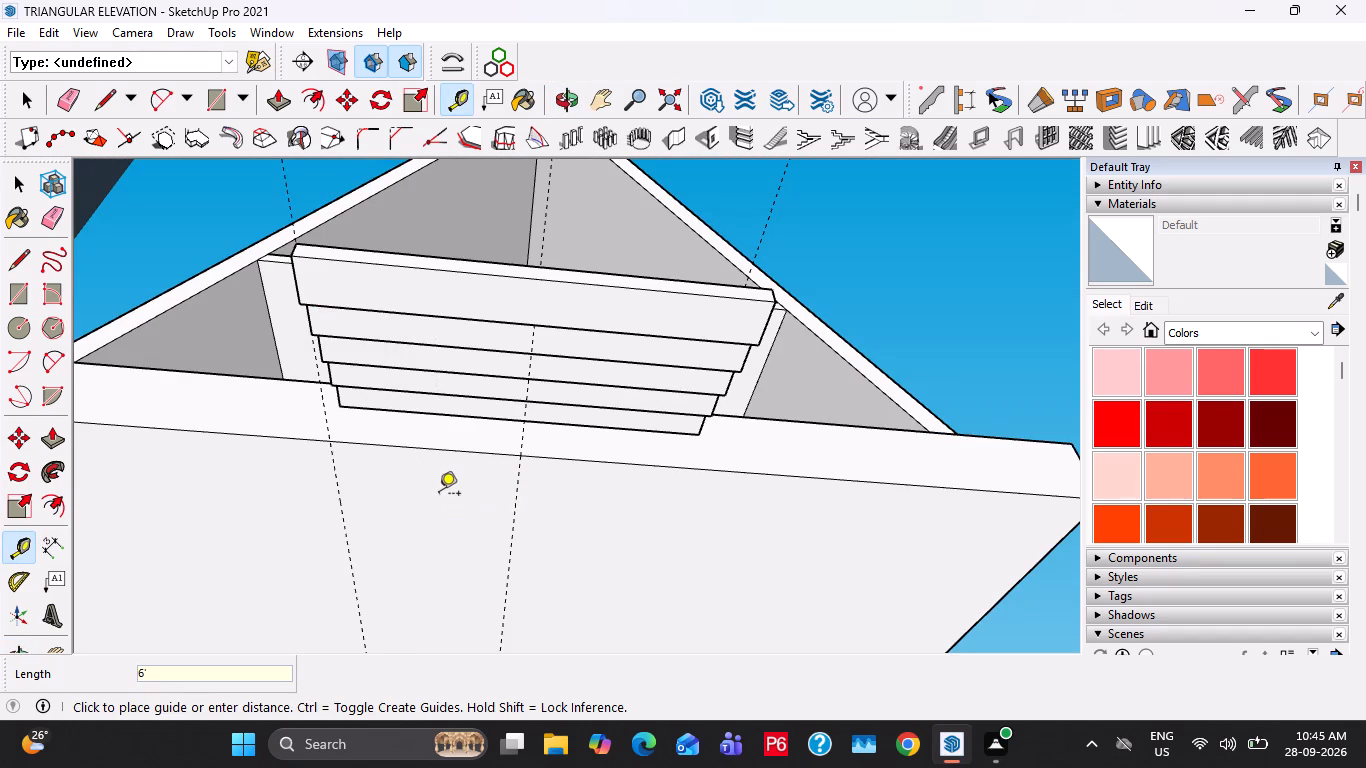
Delete the lowest front step.
middle_click_drag(362, 440, 554, 749)
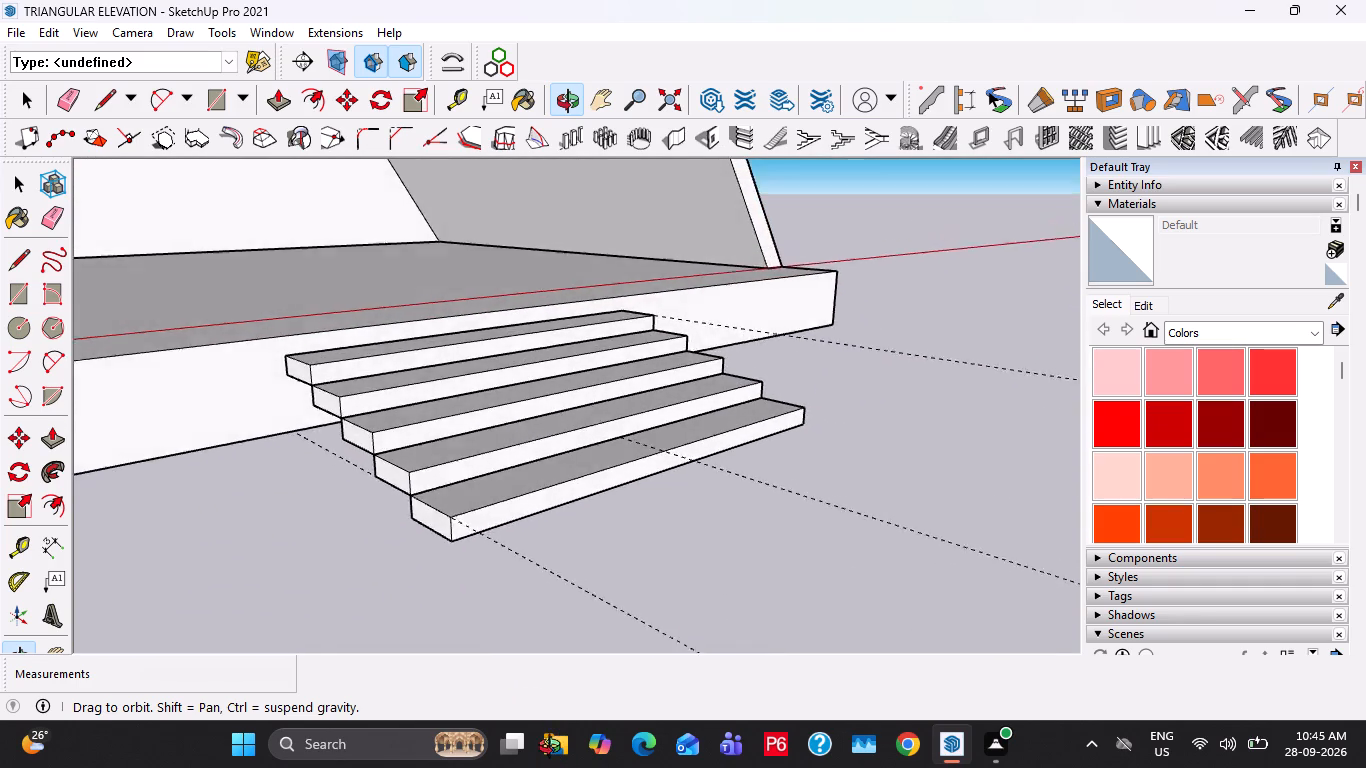
middle_click_drag(554, 749, 638, 735)
scroll(491, 529, "down", 1)
middle_click_drag(570, 508, 611, 475)
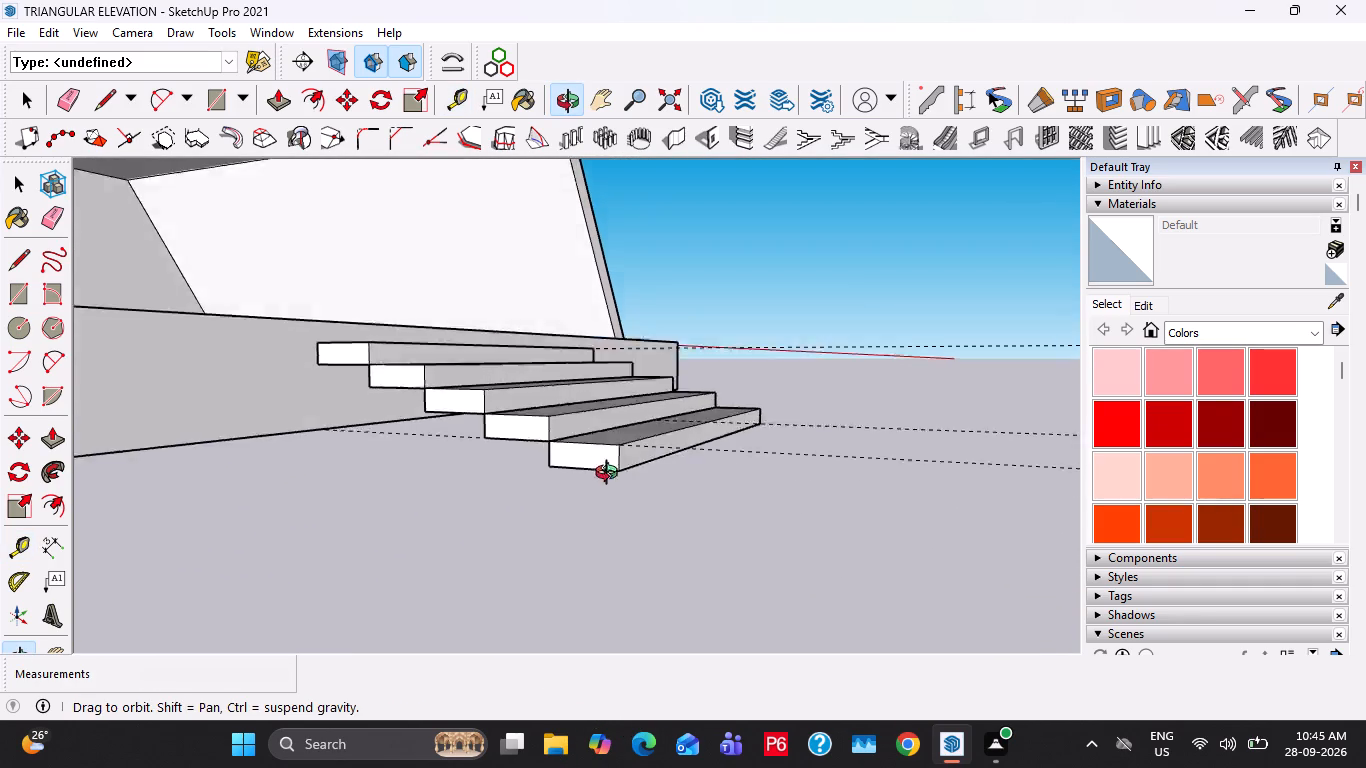
middle_click_drag(611, 475, 611, 489)
key("space")
left_click(578, 485)
key("Delete")
Draw a closed stepped profile under the steps' end, following their undersides and running along the plinth's bottom level to the lowest step.
middle_click_drag(573, 415, 578, 377)
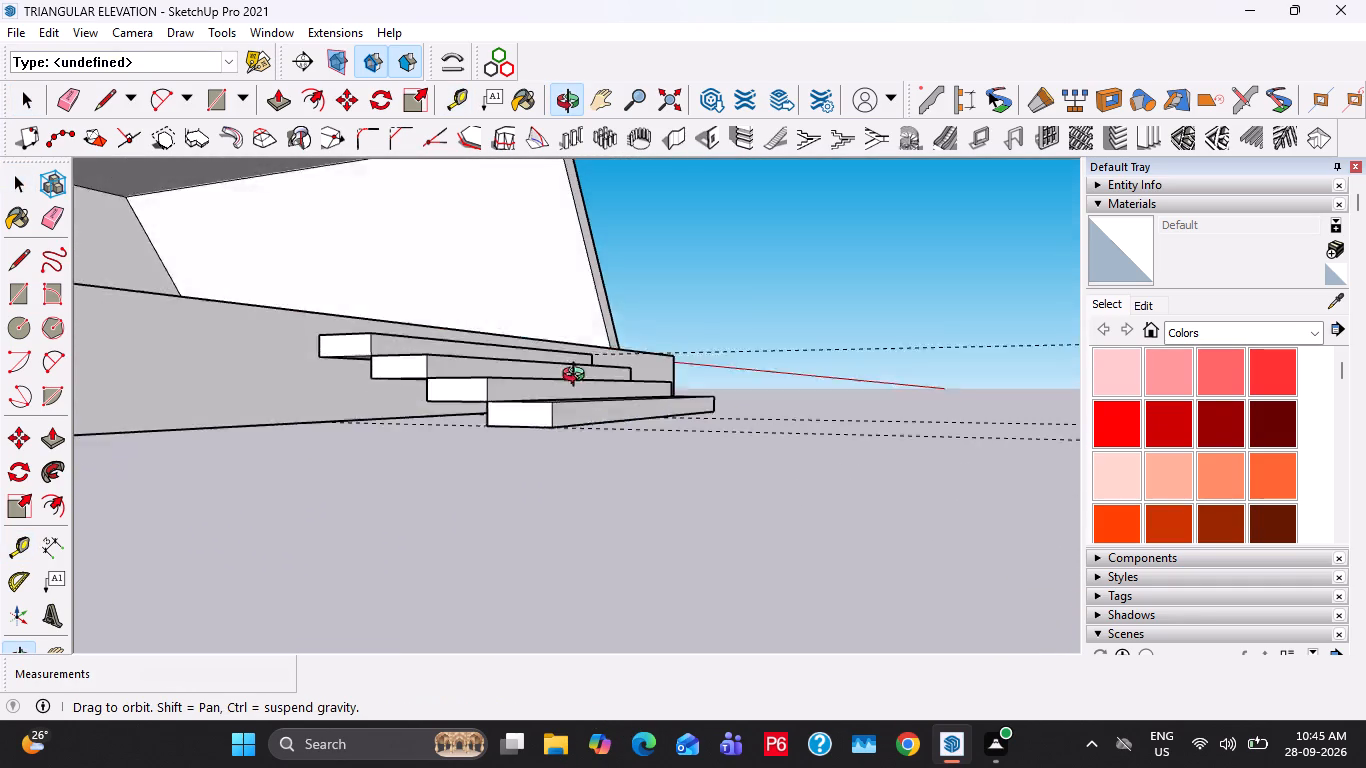
middle_click_drag(578, 377, 583, 516)
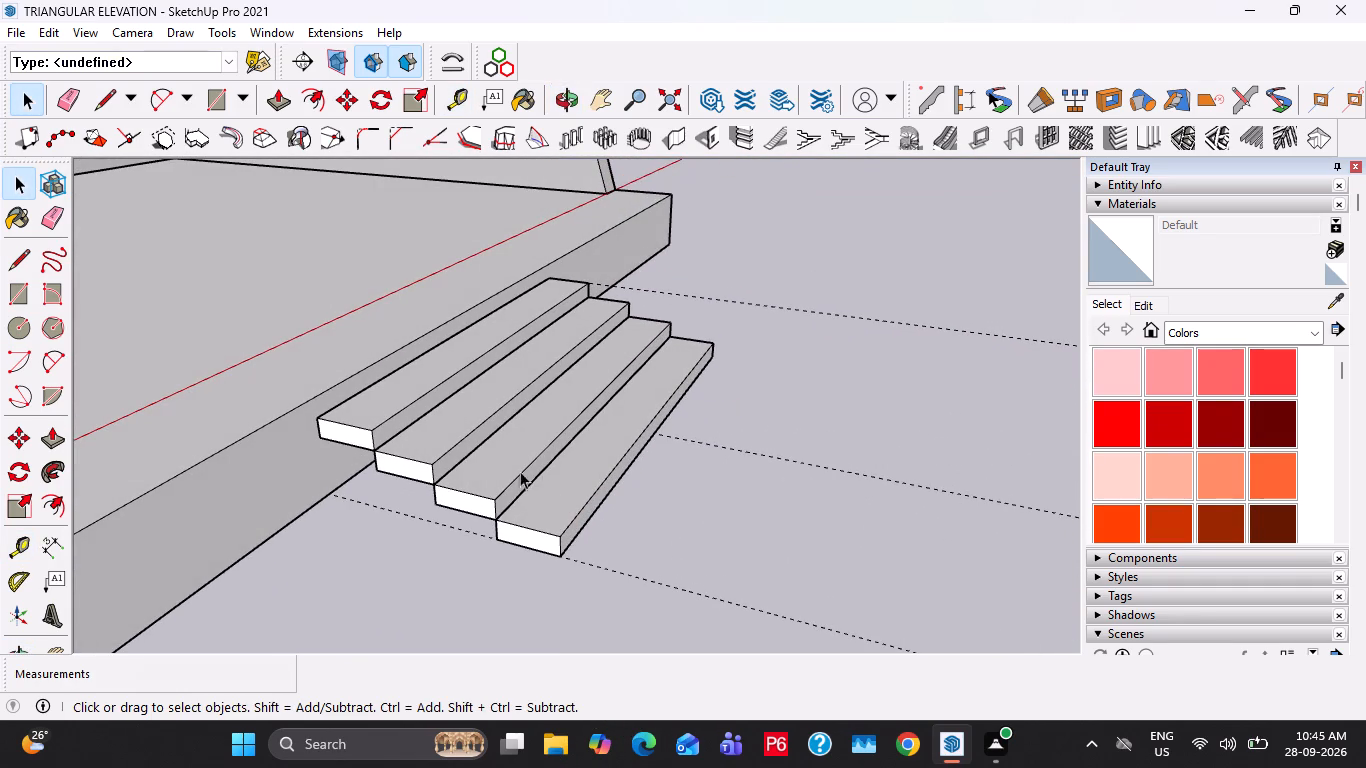
middle_click_drag(595, 458, 379, 511)
middle_click_drag(440, 464, 411, 478)
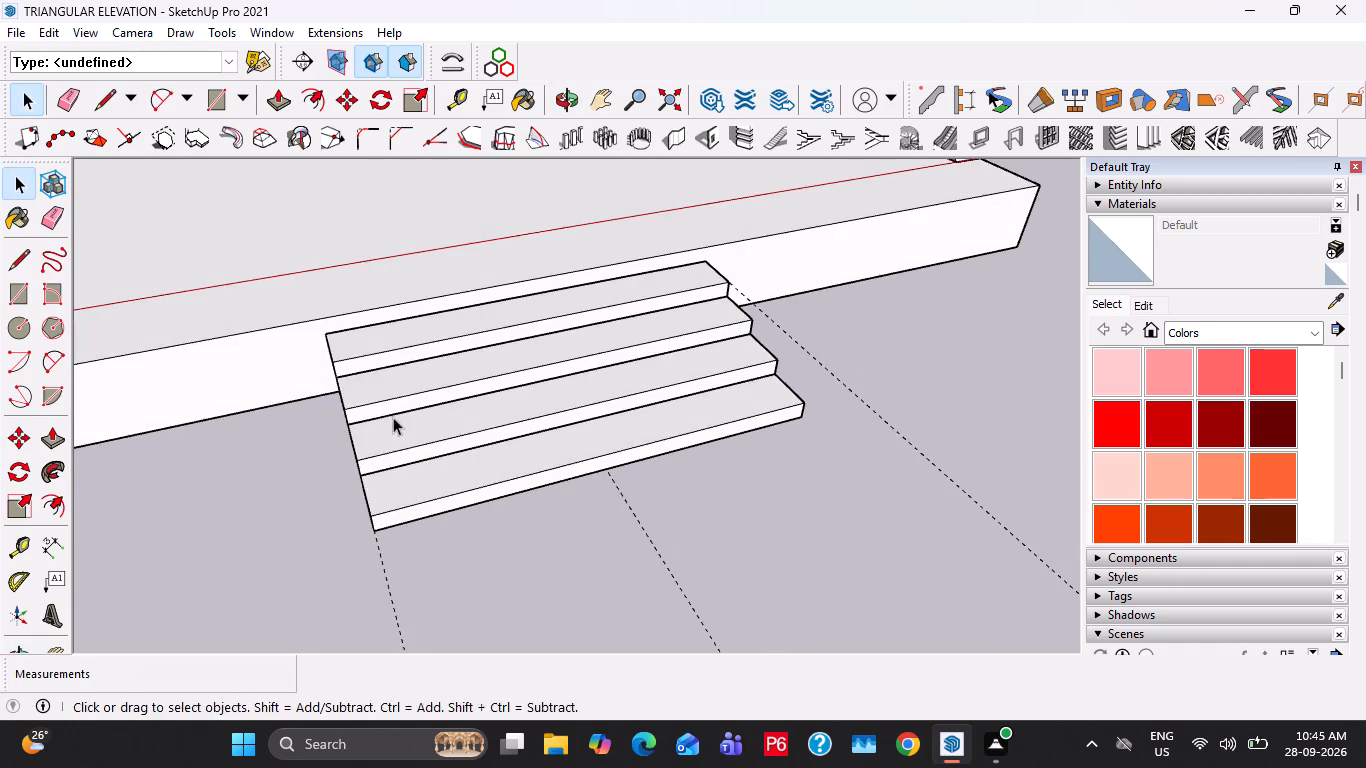
middle_click_drag(392, 415, 654, 280)
scroll(541, 426, "up", 2)
key("l")
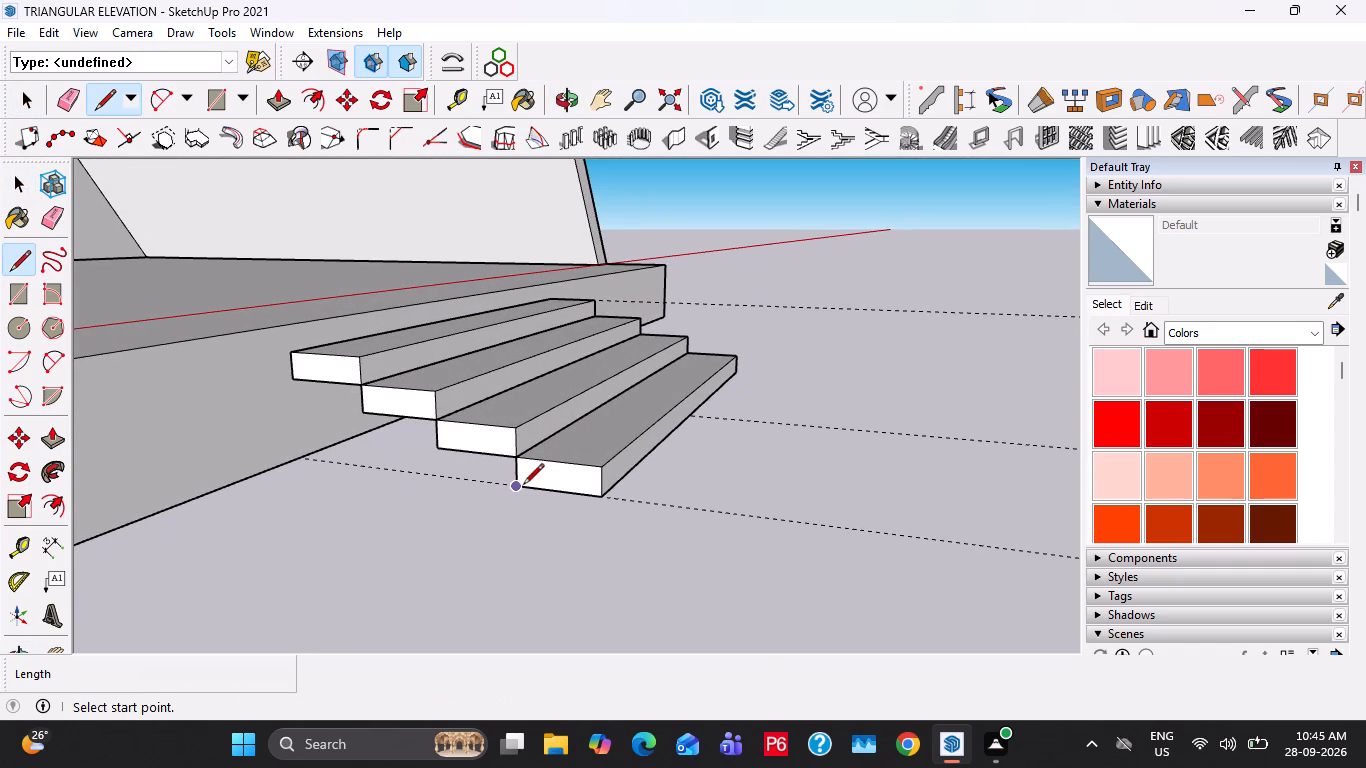
left_click(523, 486)
left_click(300, 453)
left_click(290, 380)
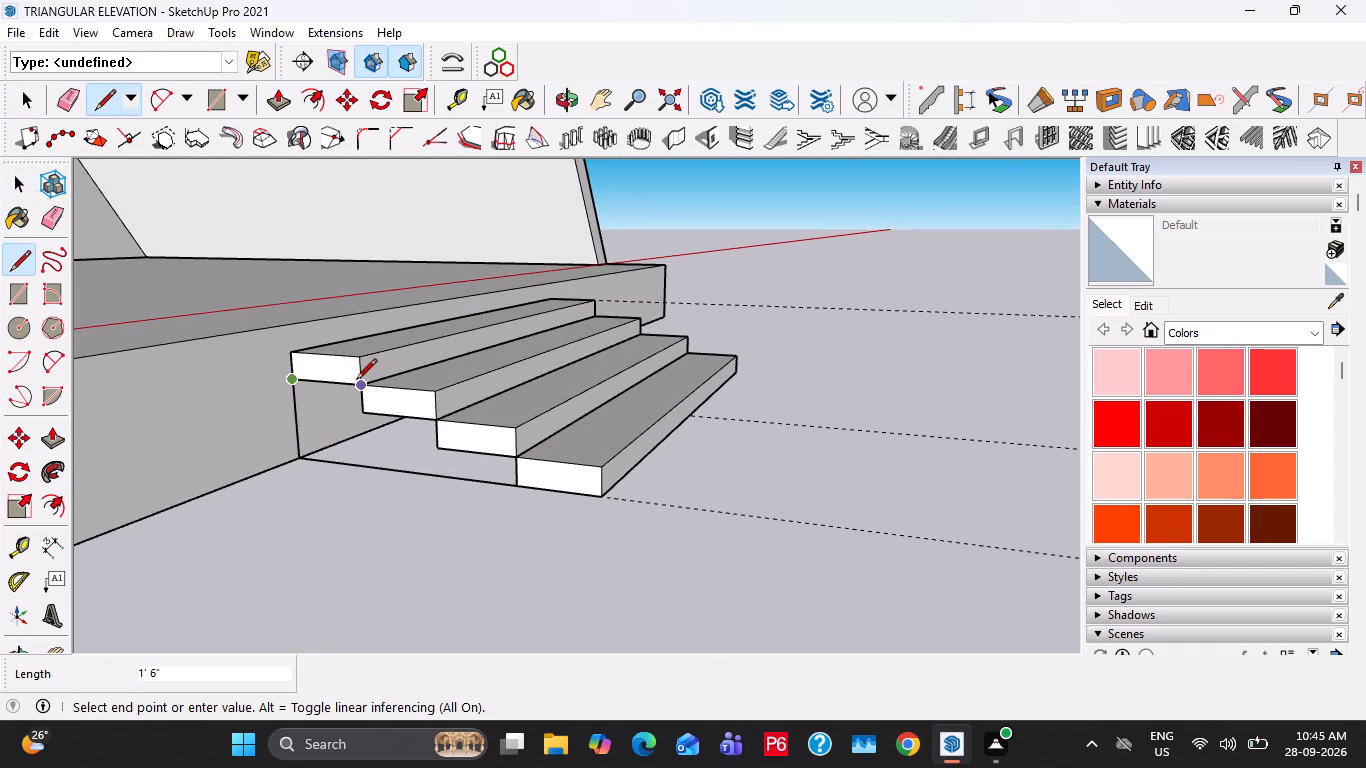
left_click(356, 381)
left_click(361, 413)
left_click(430, 422)
left_click(440, 447)
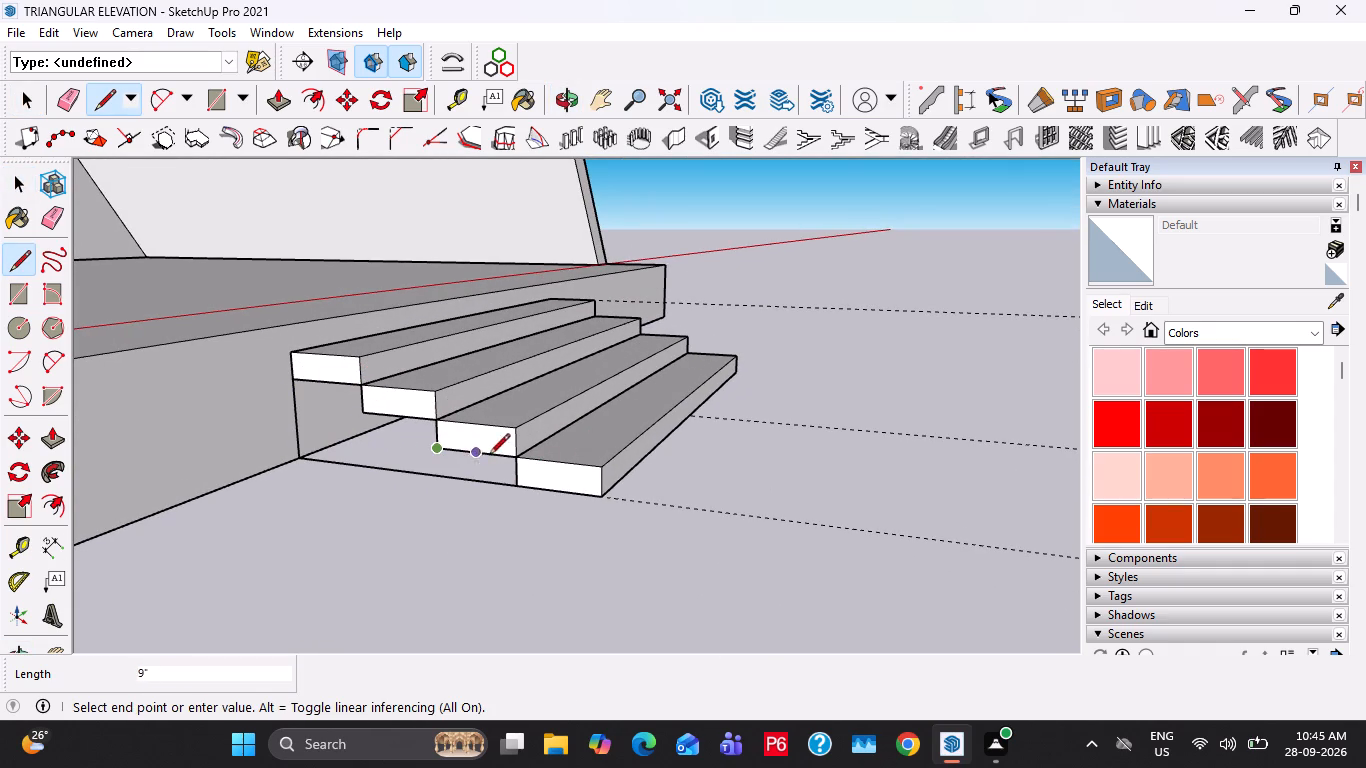
left_click(513, 460)
left_click(514, 482)
Extrude the stepped profile across the full width of the steps to their opposite end.
key("space")
left_click(426, 450)
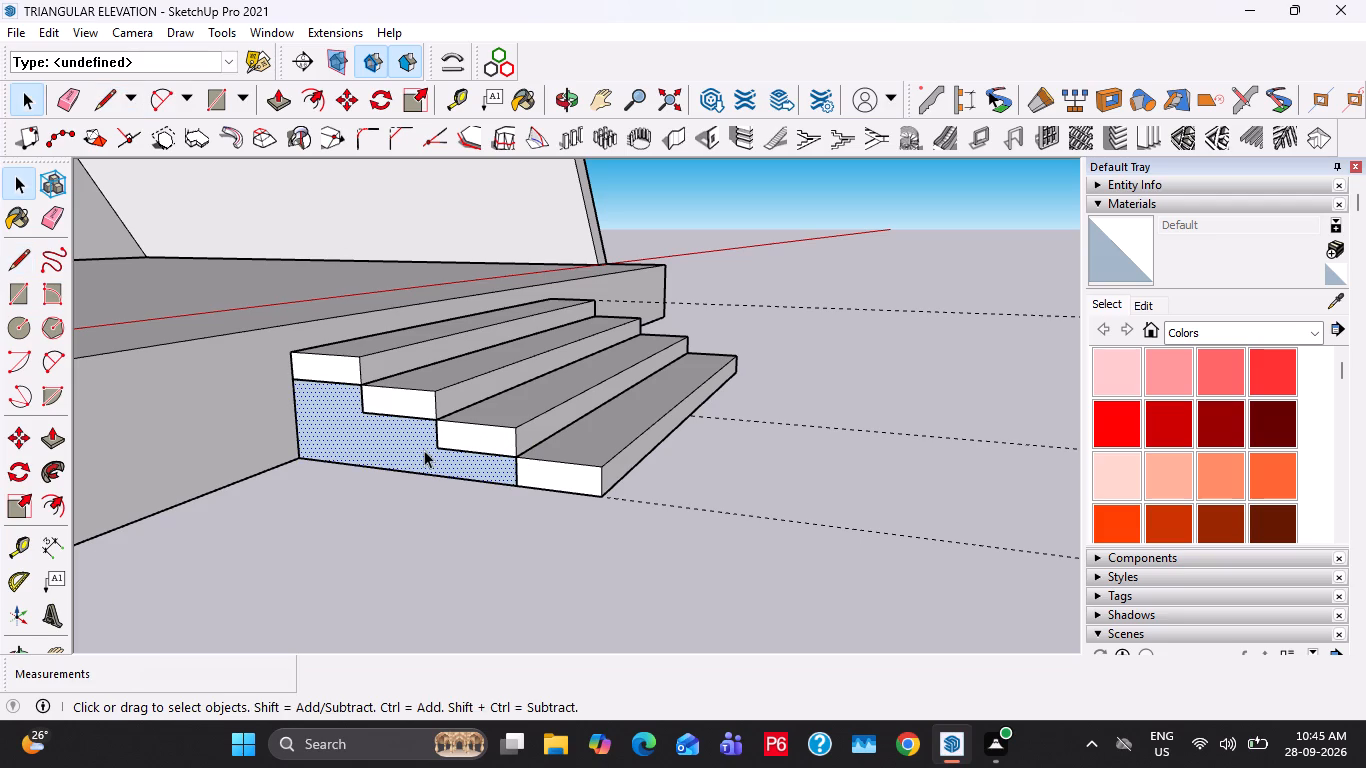
key("p")
left_click(425, 450)
middle_click_drag(588, 394, 199, 411)
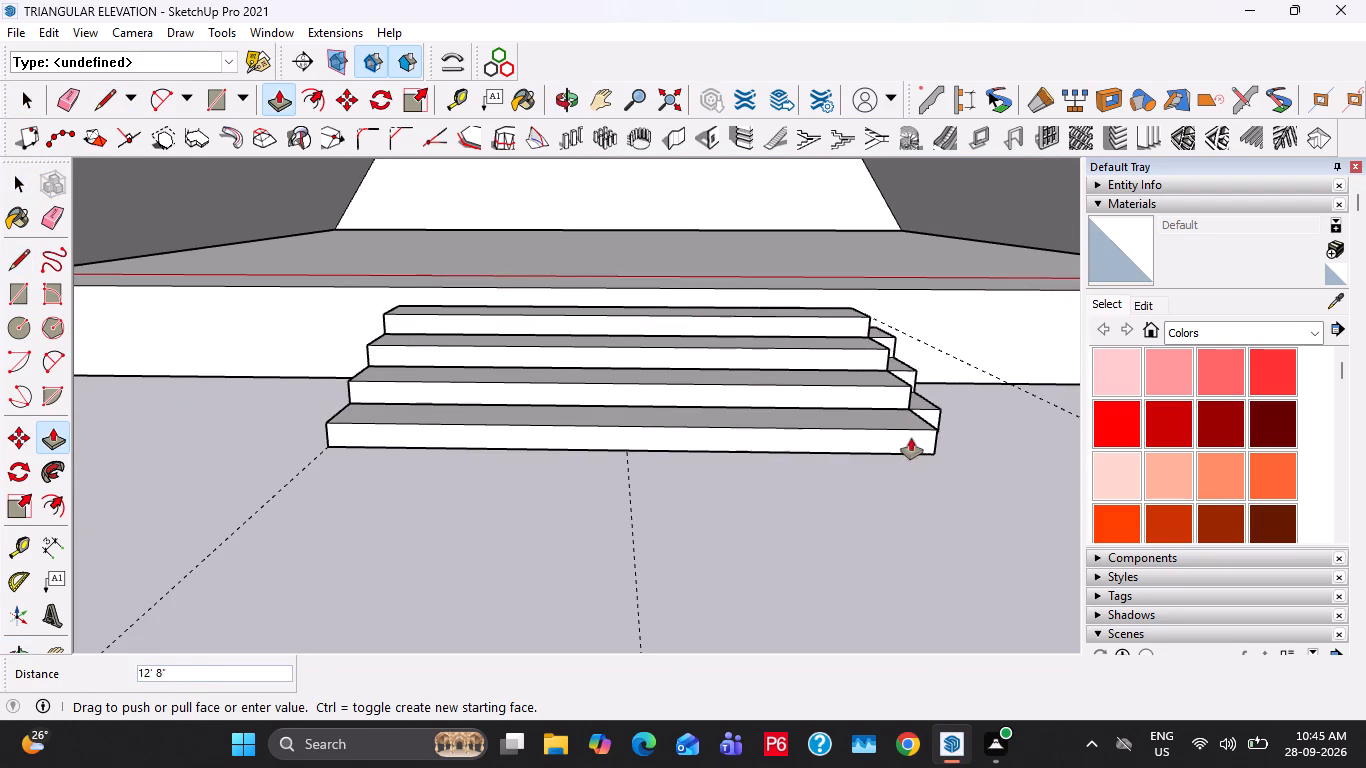
left_click(929, 455)
key("space")
Select the whole new stepped base solid and make it a group.
middle_click_drag(348, 394, 676, 402)
triple_click(425, 446)
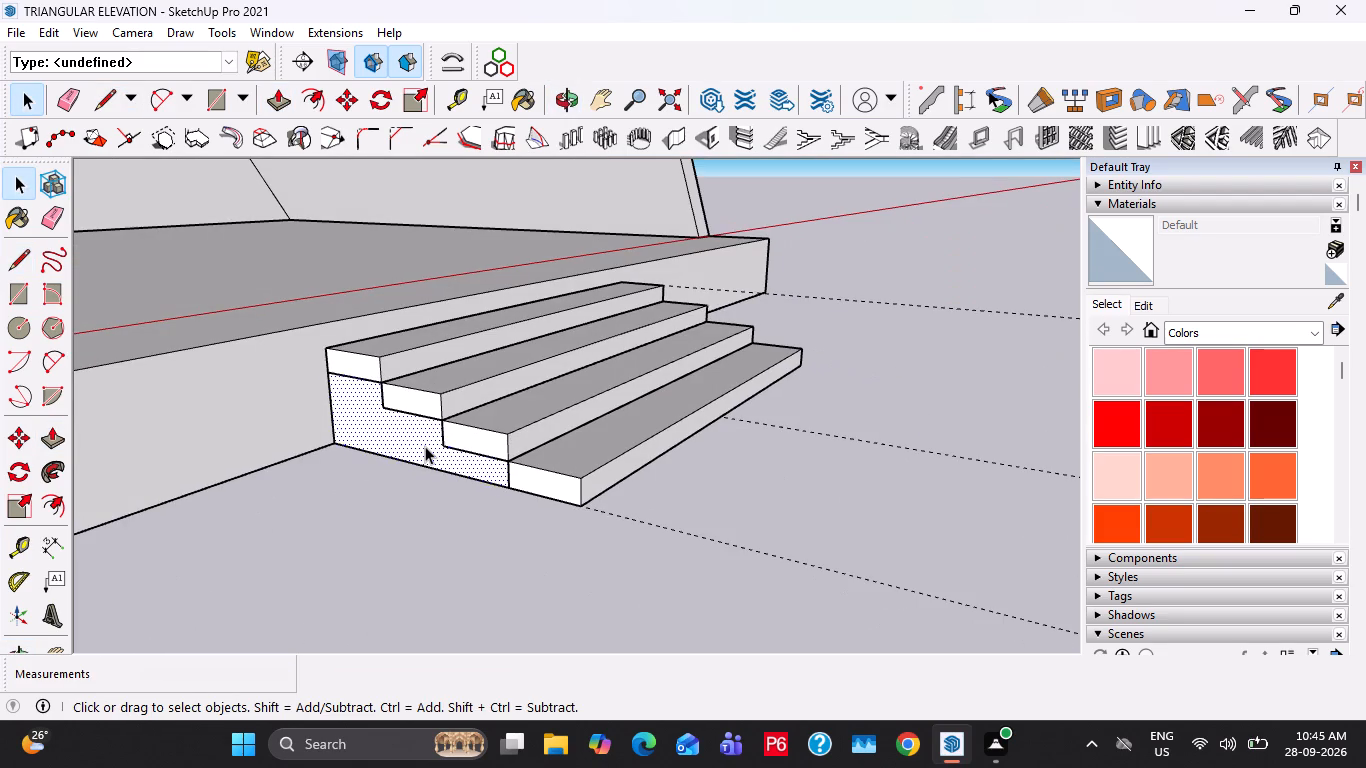
left_click(425, 446)
right_click(425, 446)
left_click(509, 275)
Draw a 12' by 1' 6" rectangle over the top step's tread and pull it up 1".
middle_click_drag(551, 374, 448, 515)
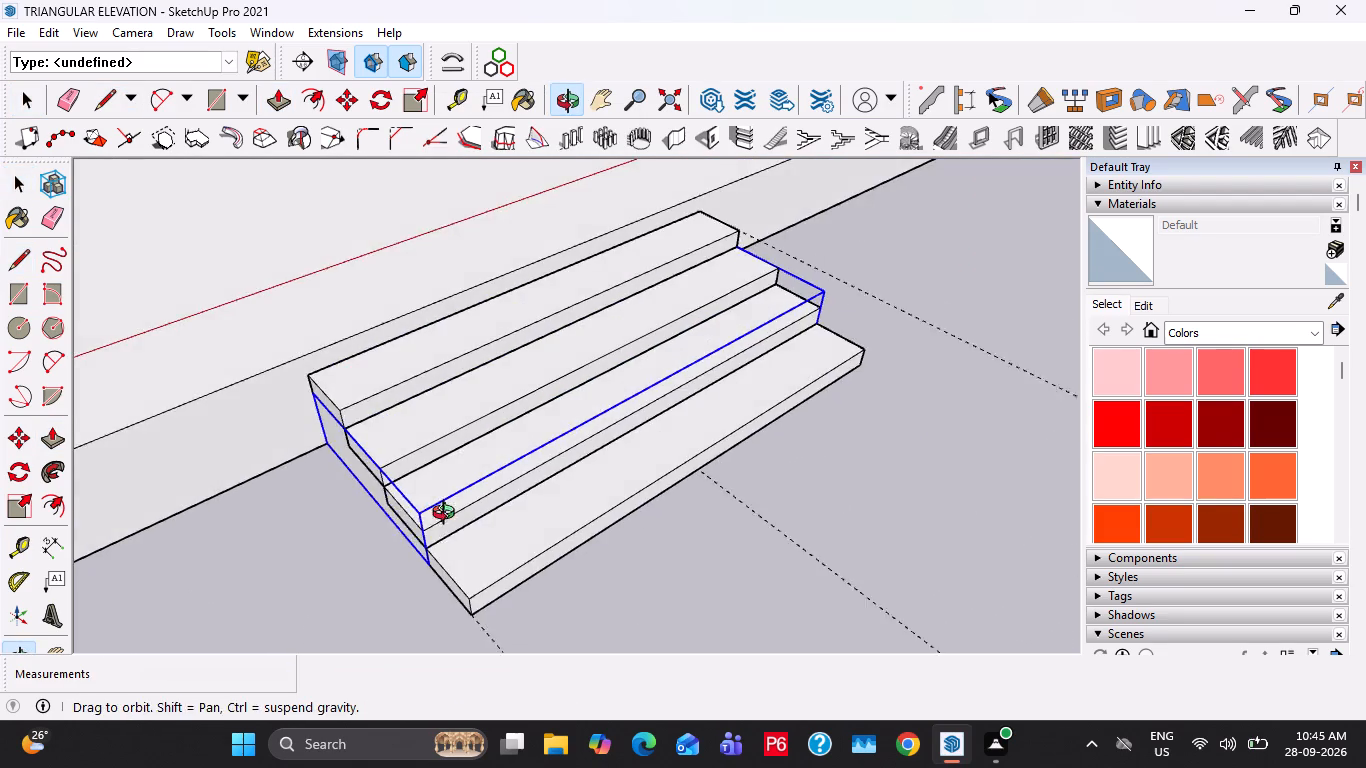
middle_click_drag(448, 515, 446, 519)
scroll(415, 490, "down", 3)
key("r")
left_click(341, 400)
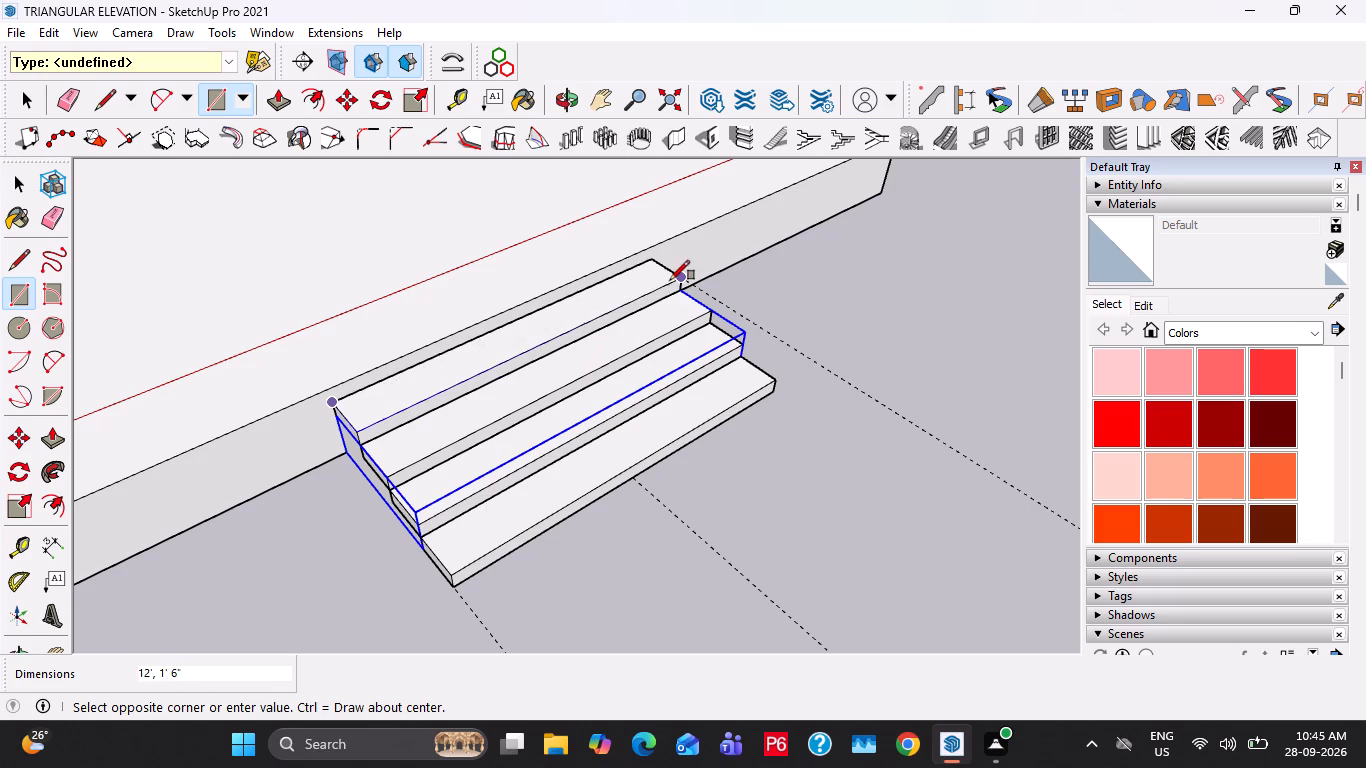
left_click(670, 280)
key("space")
key("p")
left_click(650, 289)
type("1\"")
key("Return")
Select the whole thin slab on the top step and make it a group.
key("space")
triple_click(460, 360)
right_click(460, 360)
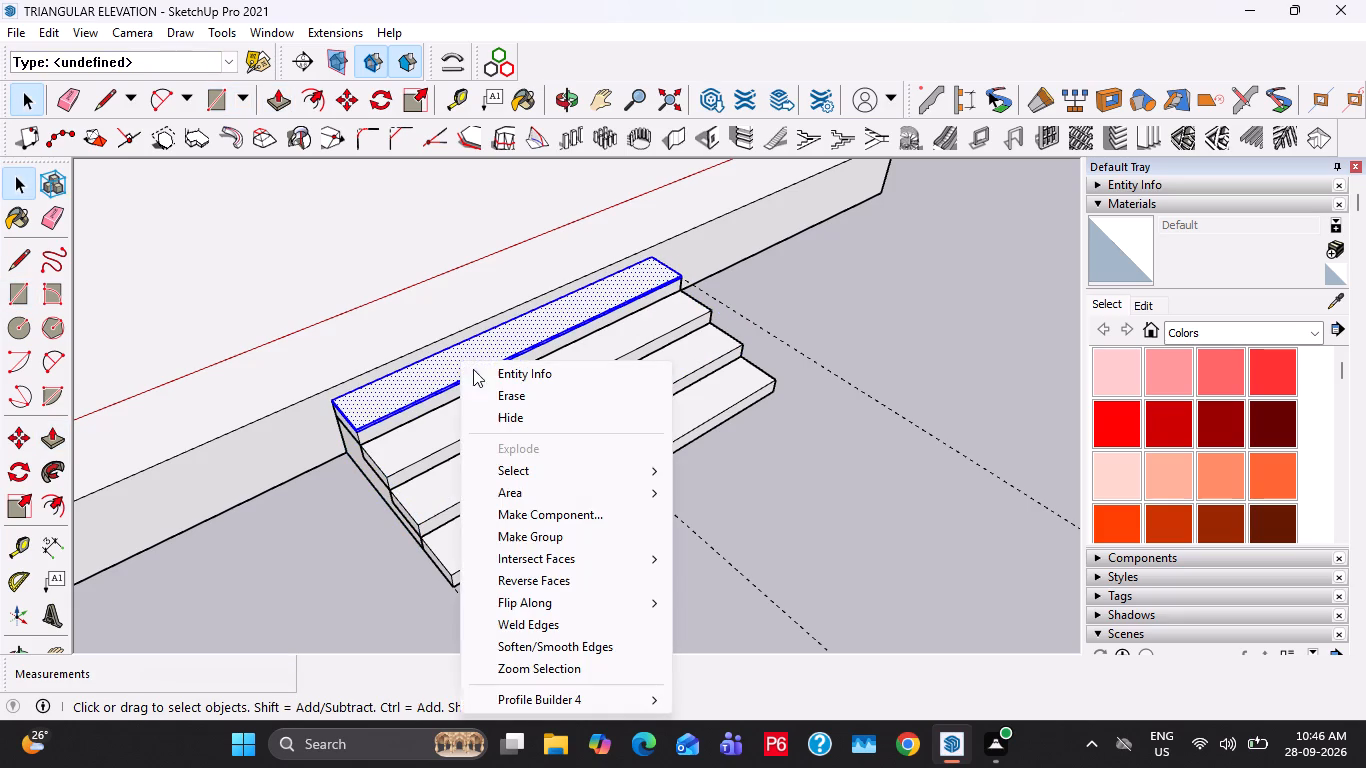
left_click(544, 536)
Open the top step's slab group and extend its long front face outward by 2".
scroll(318, 450, "up", 16)
double_click(408, 380)
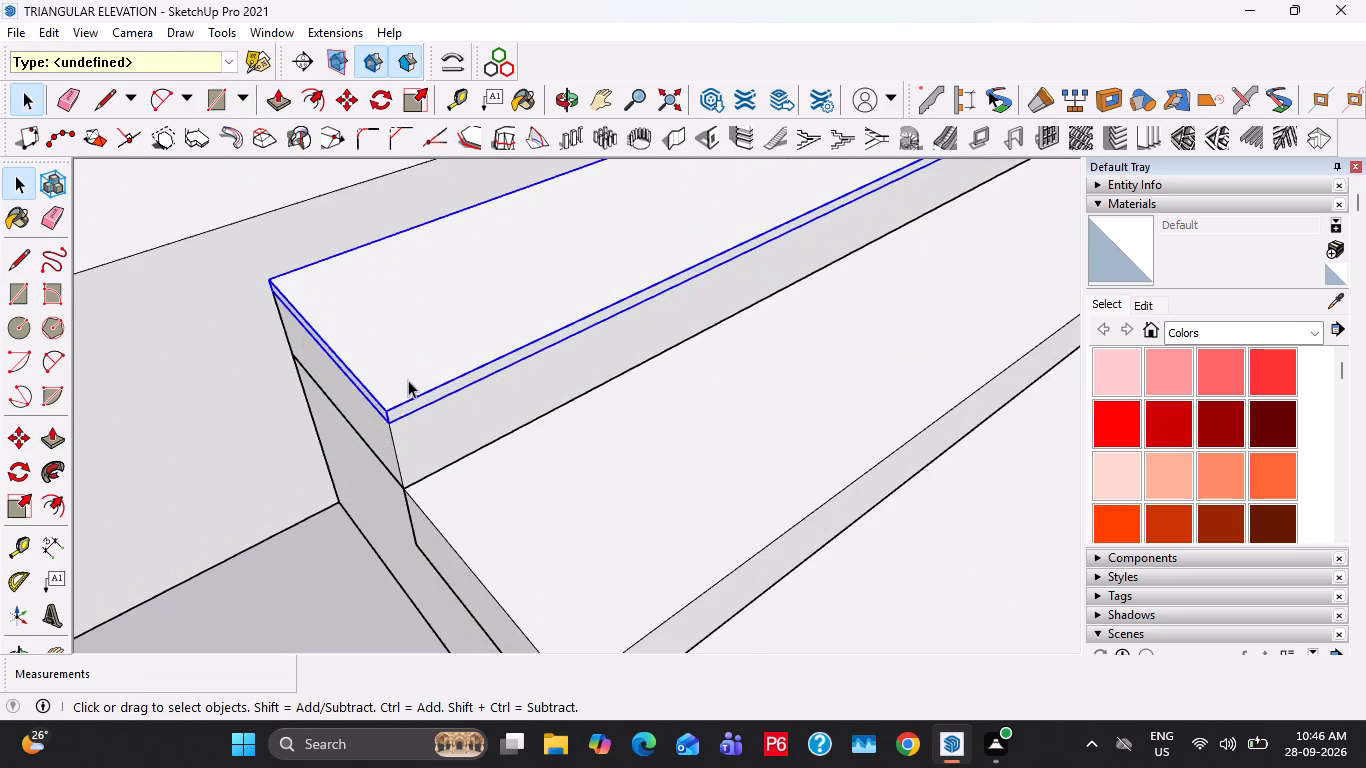
left_click(403, 411)
key("p")
left_click(402, 408)
key("1")
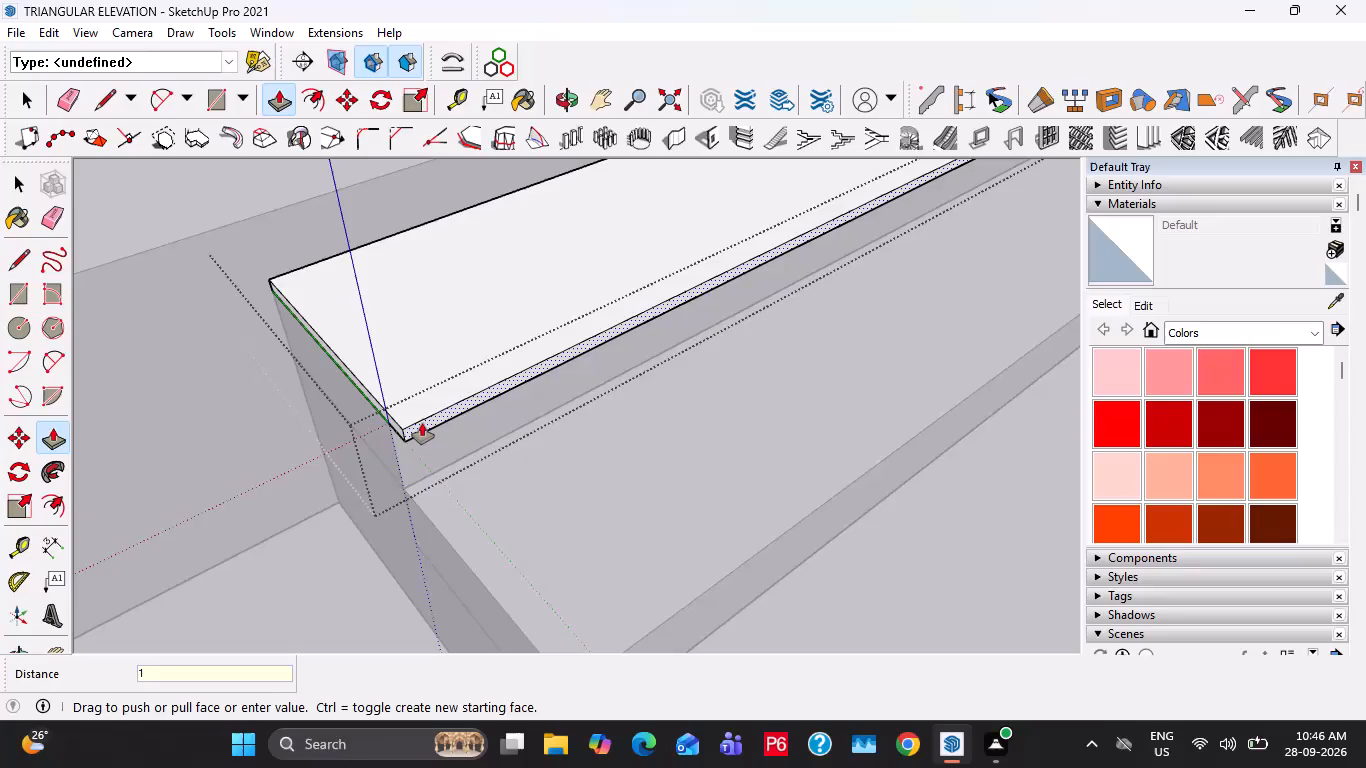
key("BackSpace")
type("2\"")
key("Return")
Draw a rounded nosing arc across the slab's end face, from its top edge to its bottom edge near the front corner.
middle_click_drag(410, 429, 504, 413)
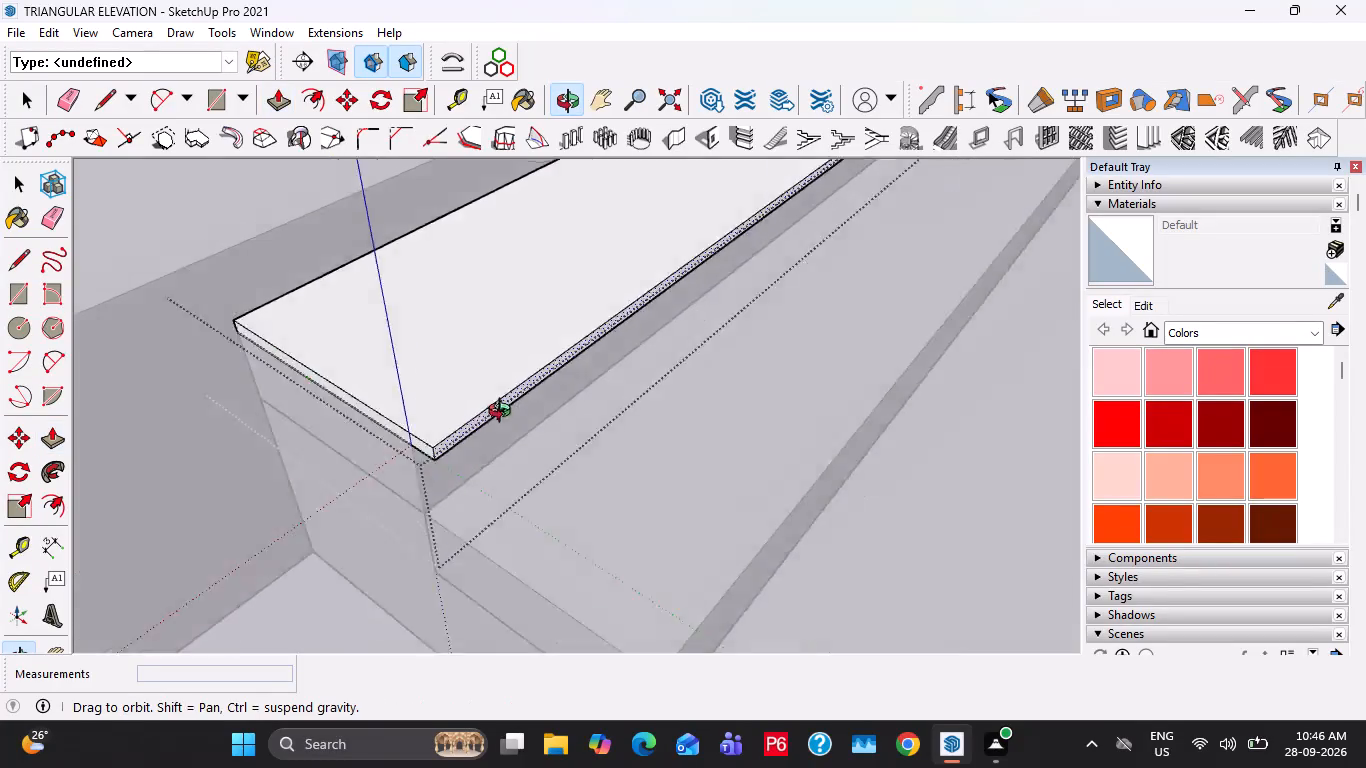
middle_click_drag(504, 413, 657, 341)
scroll(479, 446, "up", 10)
key("space")
middle_click_drag(560, 412, 624, 387)
key("a")
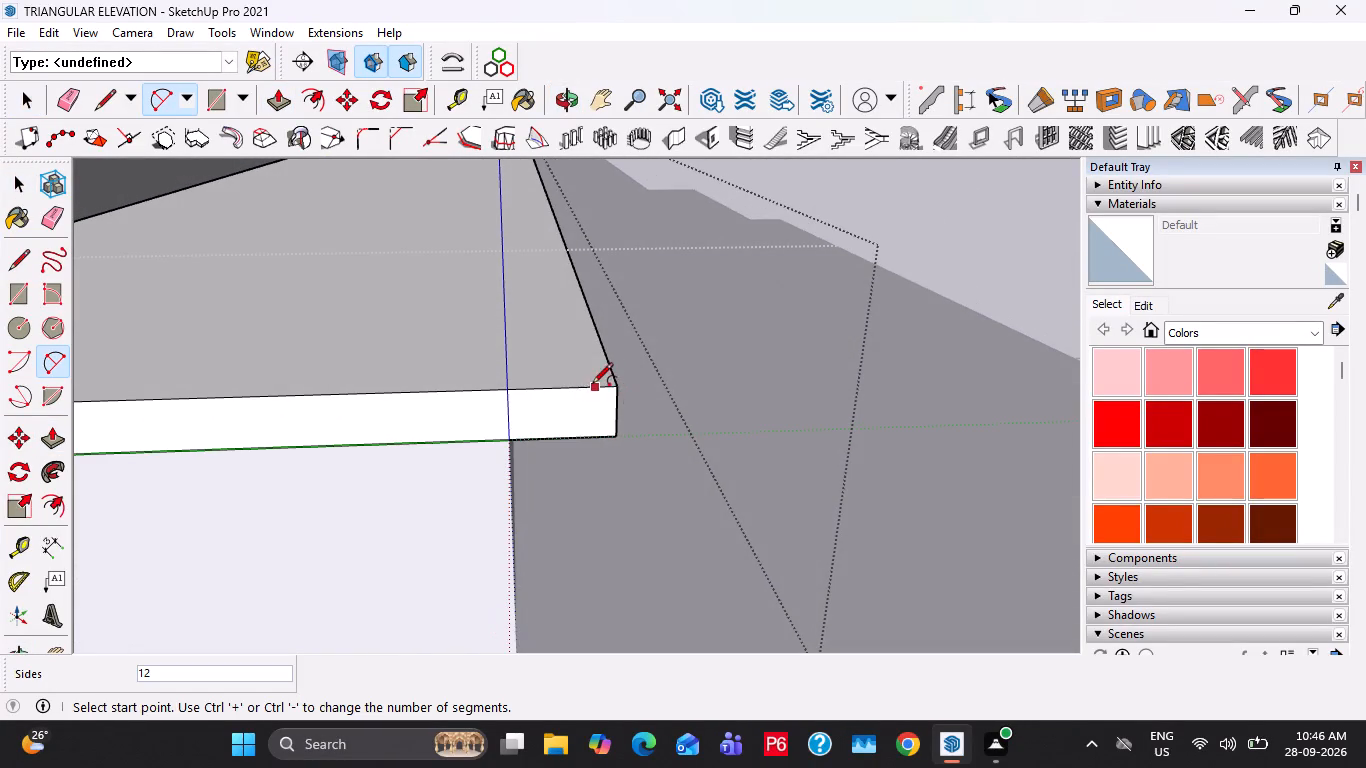
left_click(577, 390)
left_click(575, 440)
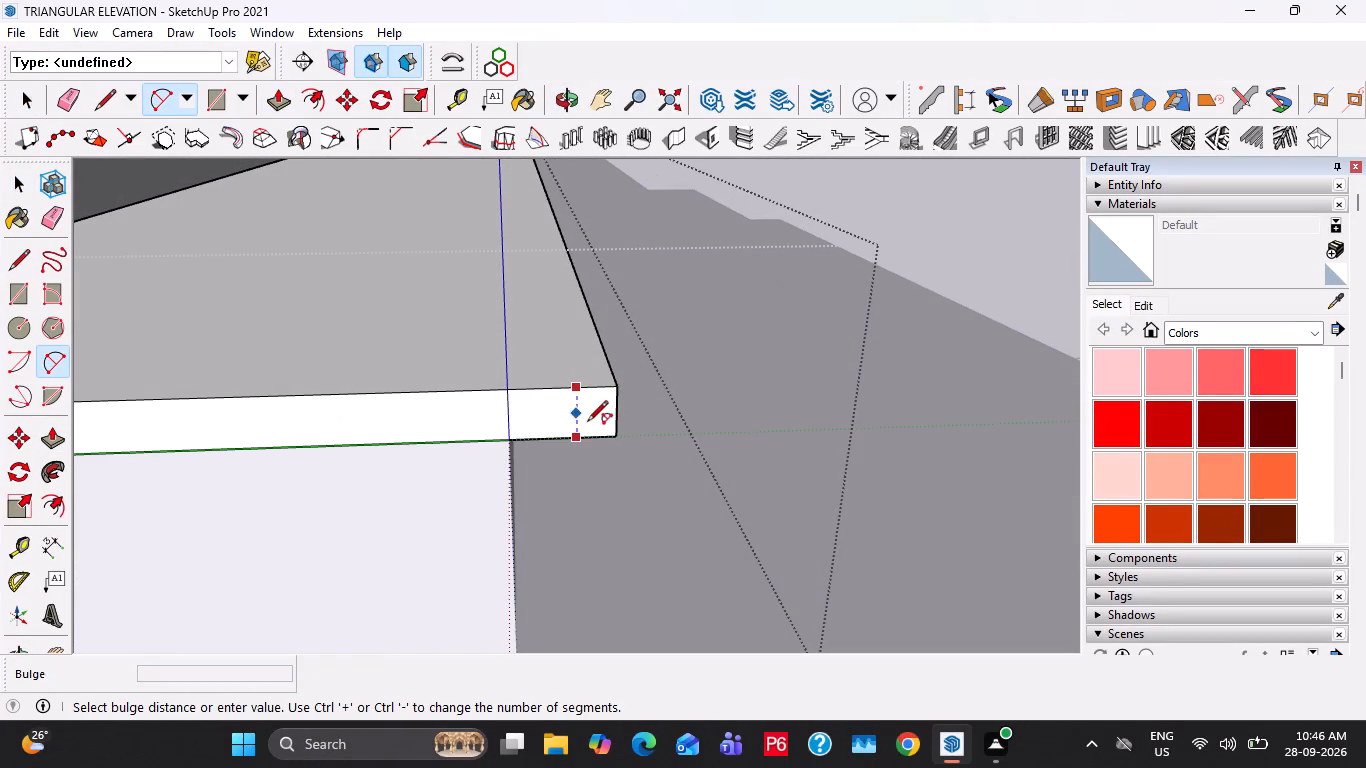
left_click(609, 417)
key("space")
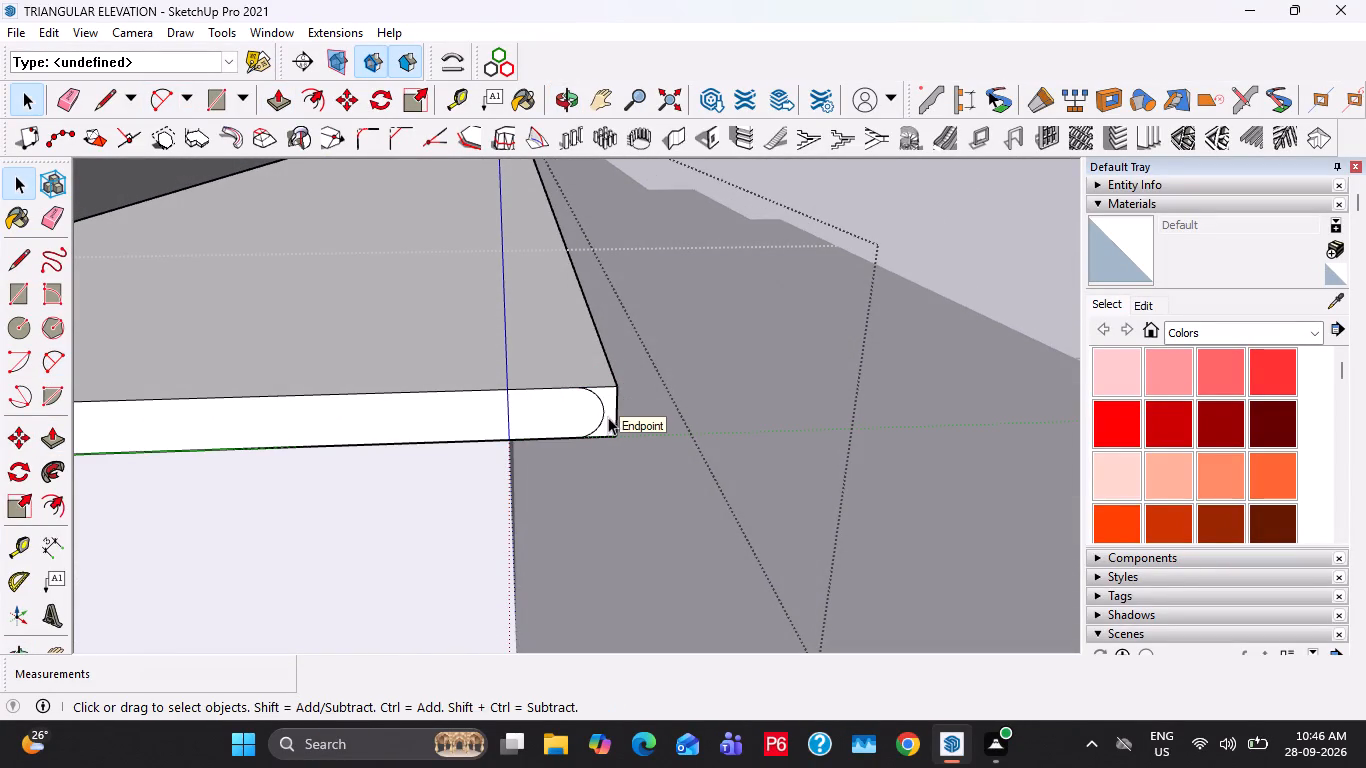
Push the waste piece outside the arc along the slab's full 12' length to round its front edge, and leave the group.
left_click(608, 417)
key("p")
left_click(608, 417)
middle_click_drag(624, 290, 286, 338)
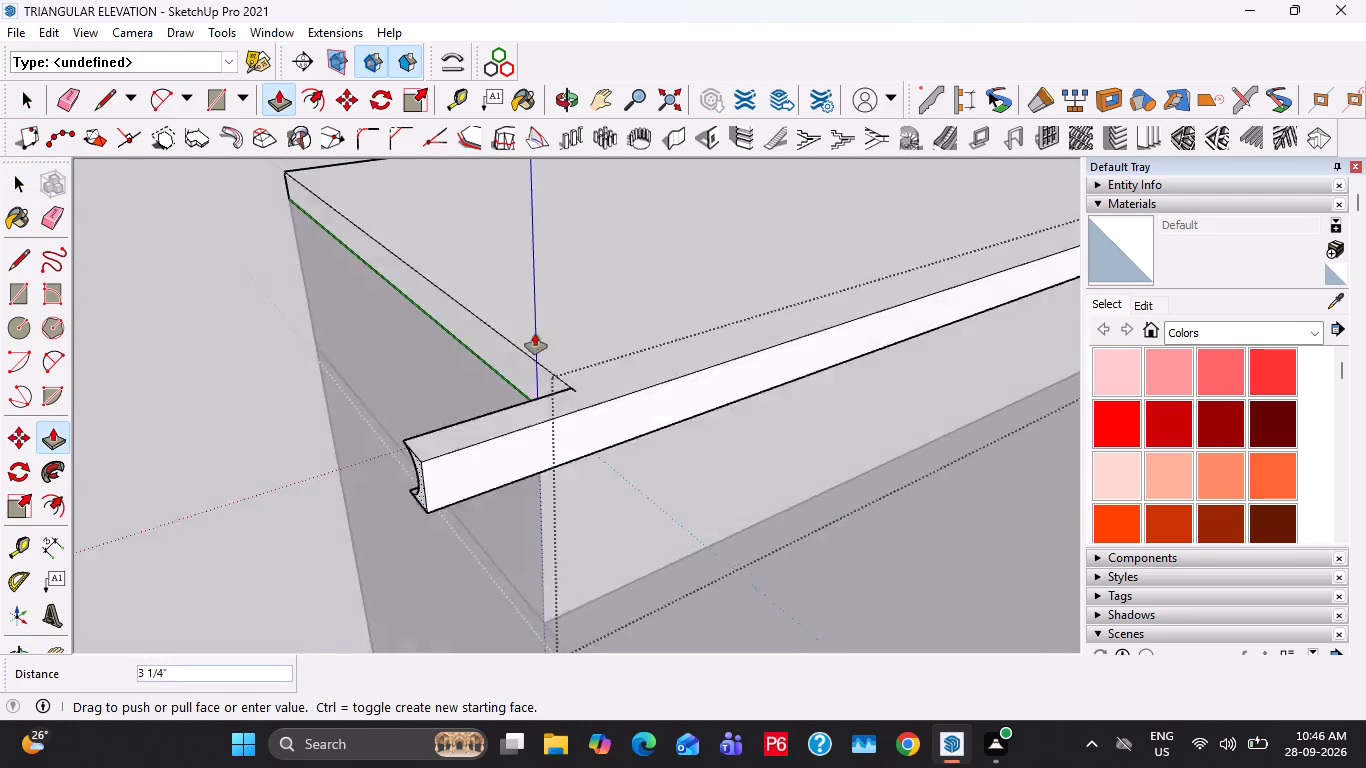
scroll(584, 333, "down", 10)
middle_click_drag(993, 314, 113, 549, "shift")
scroll(620, 418, "down", 5)
middle_click_drag(921, 325, 678, 447, "shift")
scroll(698, 429, "up", 3)
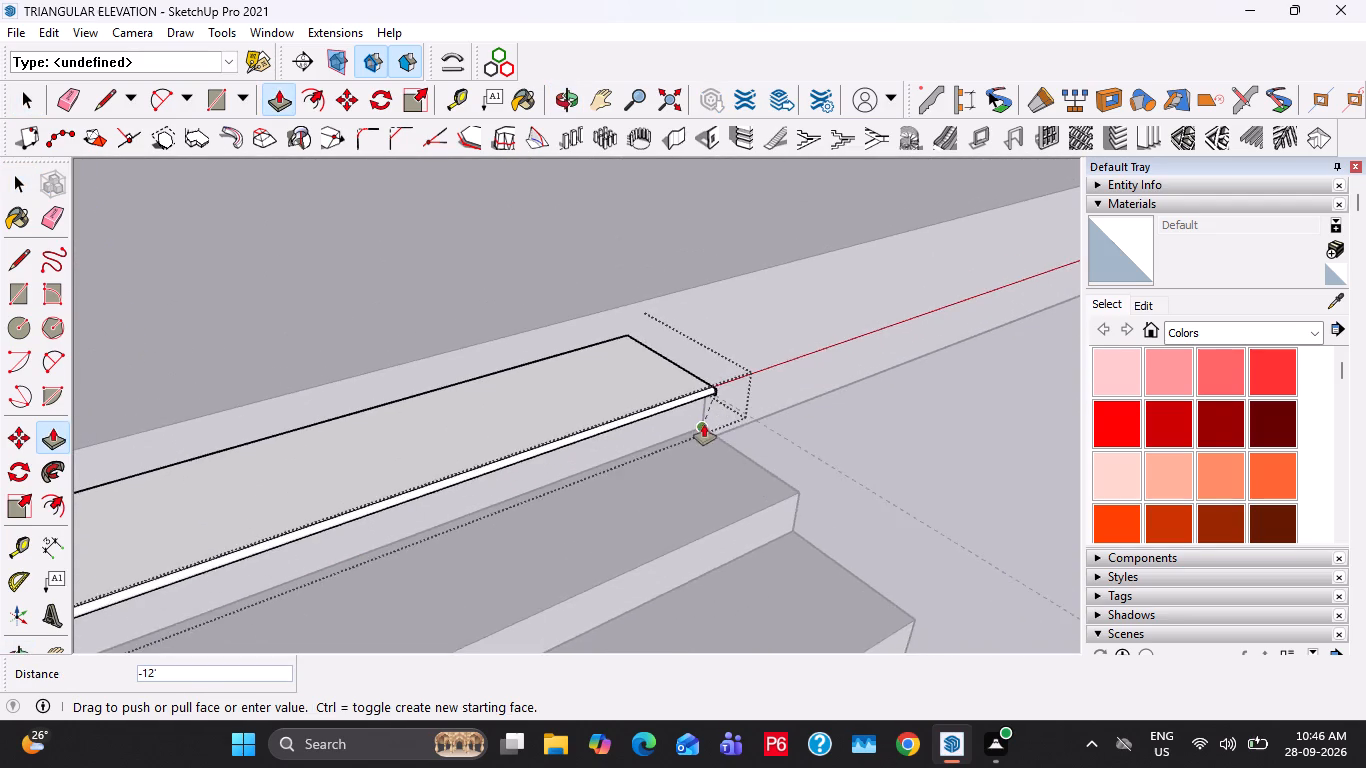
scroll(704, 424, "up", 10)
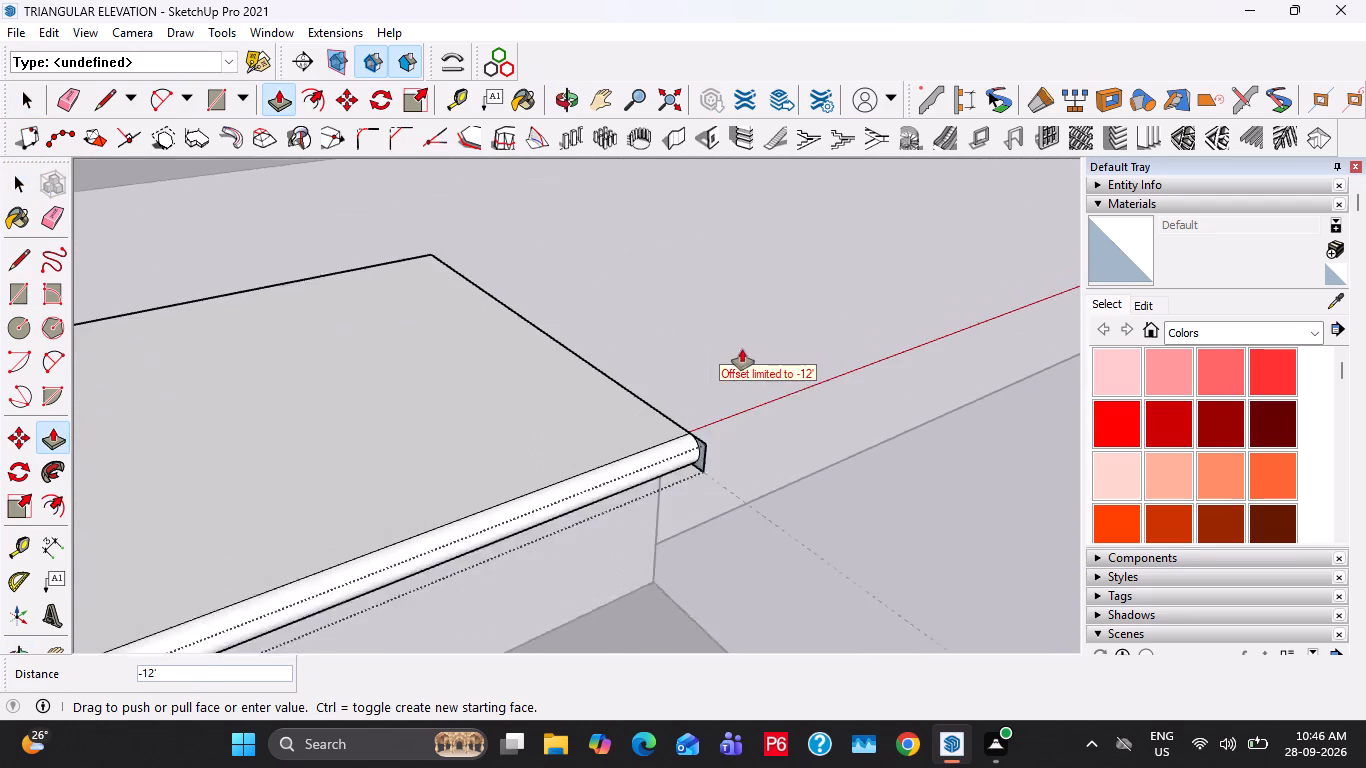
scroll(742, 349, "up", 2)
left_click(689, 485)
key("space")
scroll(719, 409, "down", 13)
key("Escape")
Copy the rounded tread slab from the top step onto each of the three lower steps, aligned at their inner corners.
scroll(705, 450, "down", 4)
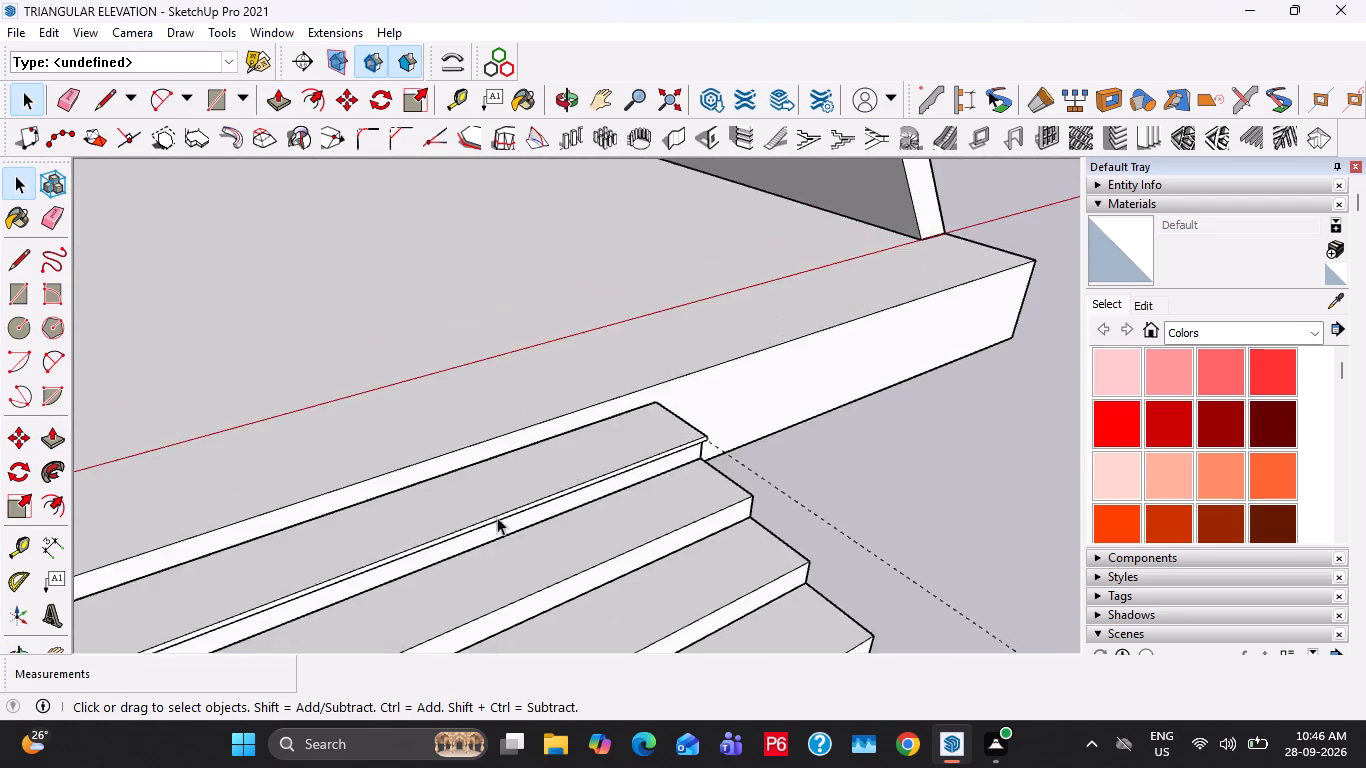
middle_click_drag(497, 518, 755, 359)
left_click(579, 445)
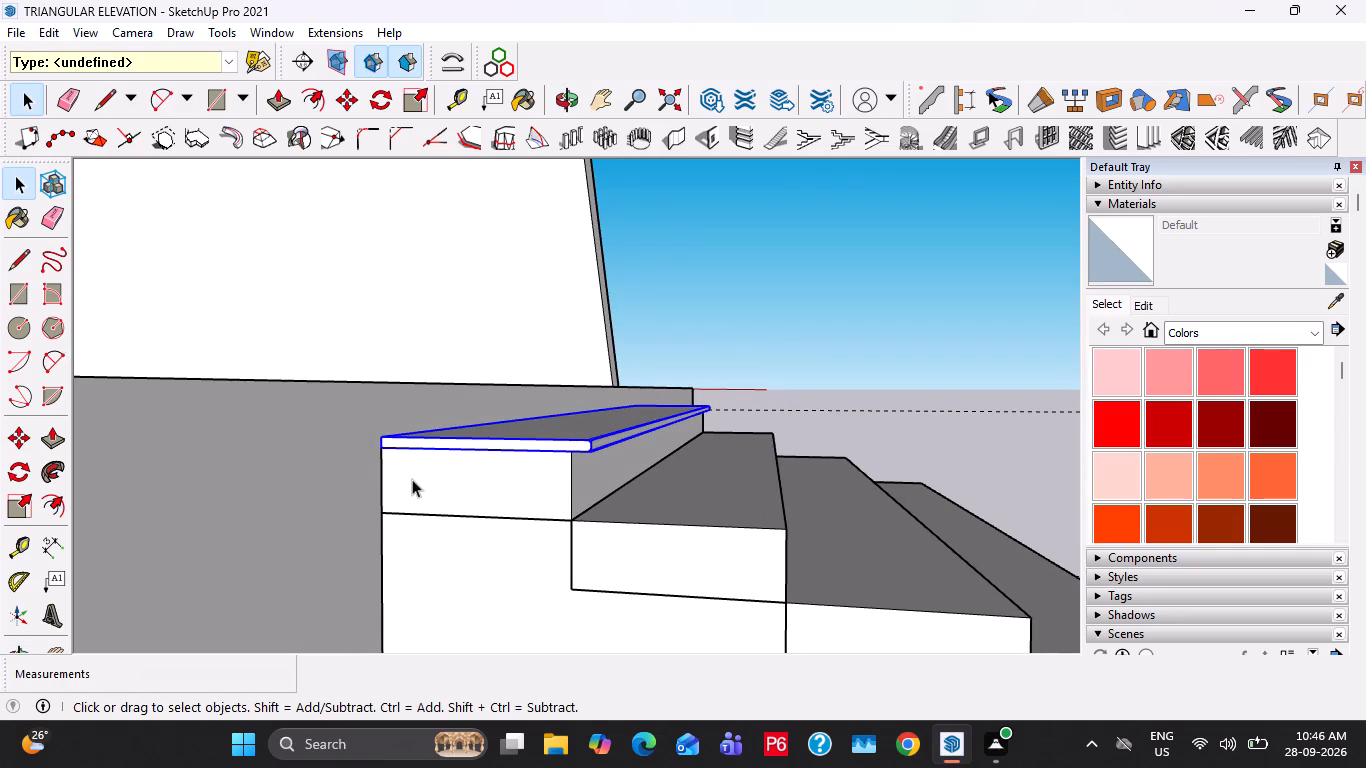
key("m")
left_click(376, 456)
left_click(580, 522)
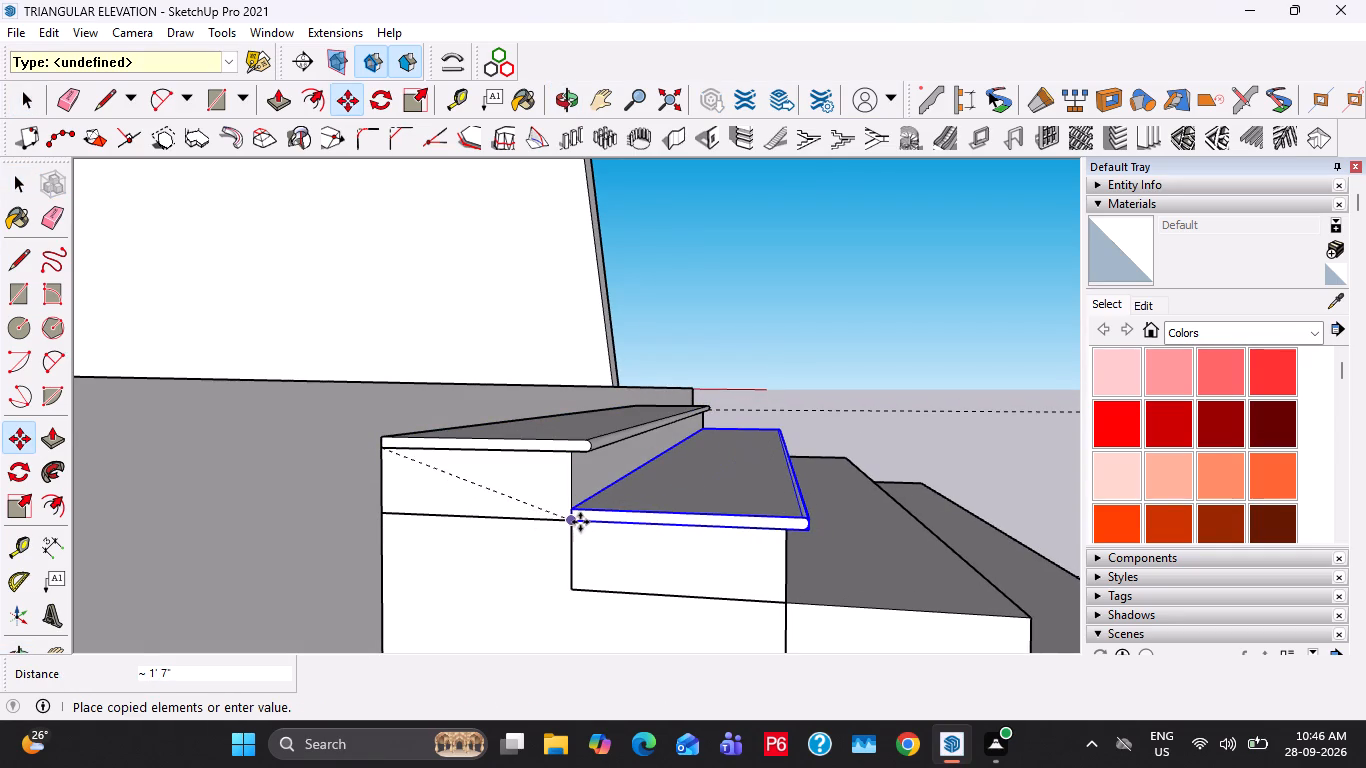
left_click(567, 529)
middle_click_drag(812, 569, 705, 500, "shift")
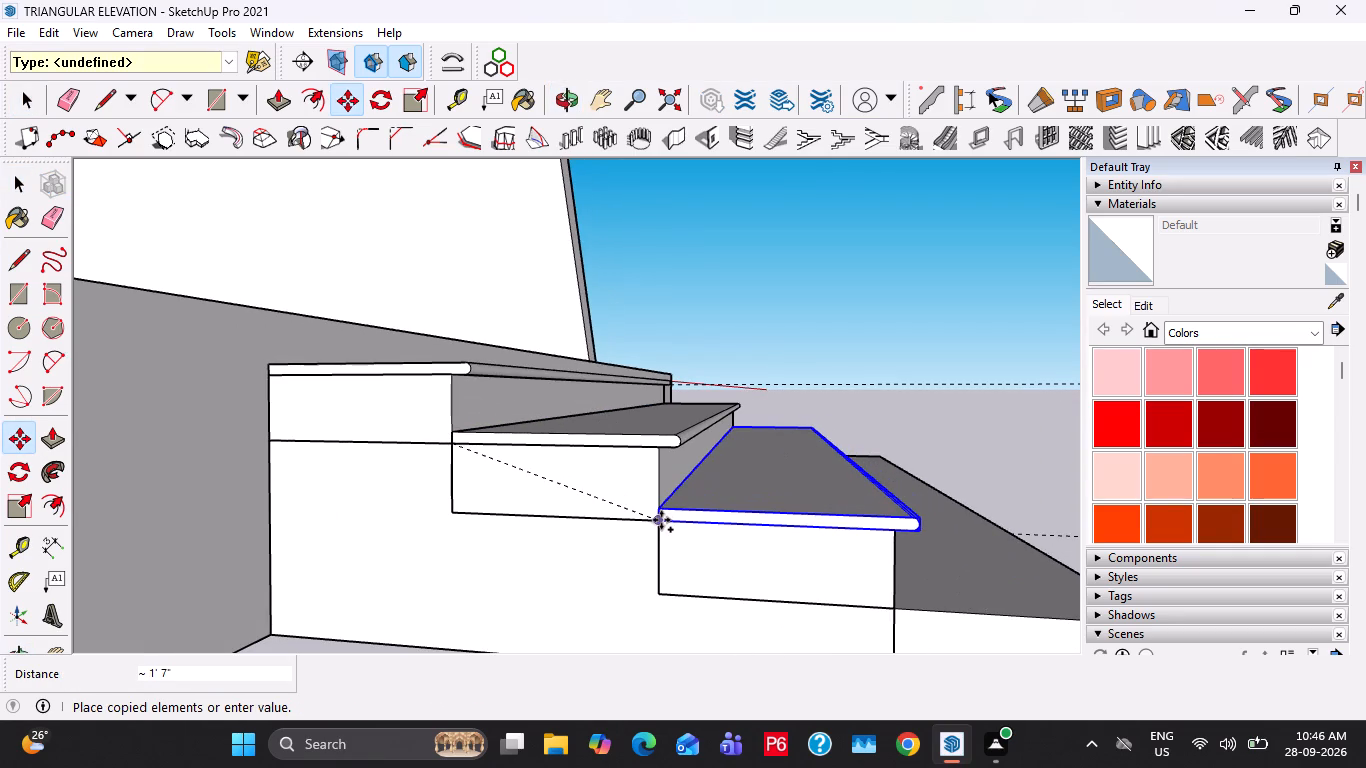
left_click(661, 520)
left_click(659, 527, "ctrl")
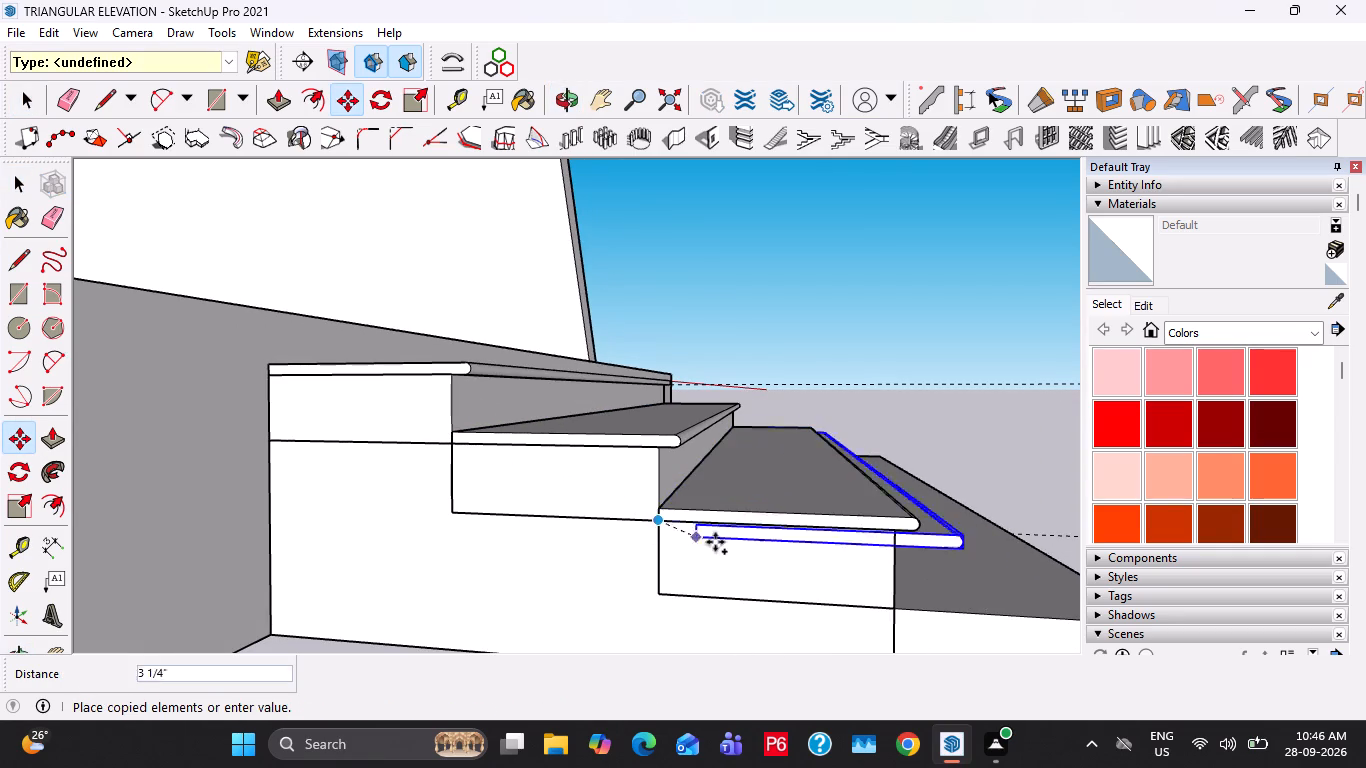
middle_click_drag(786, 571, 583, 501, "shift")
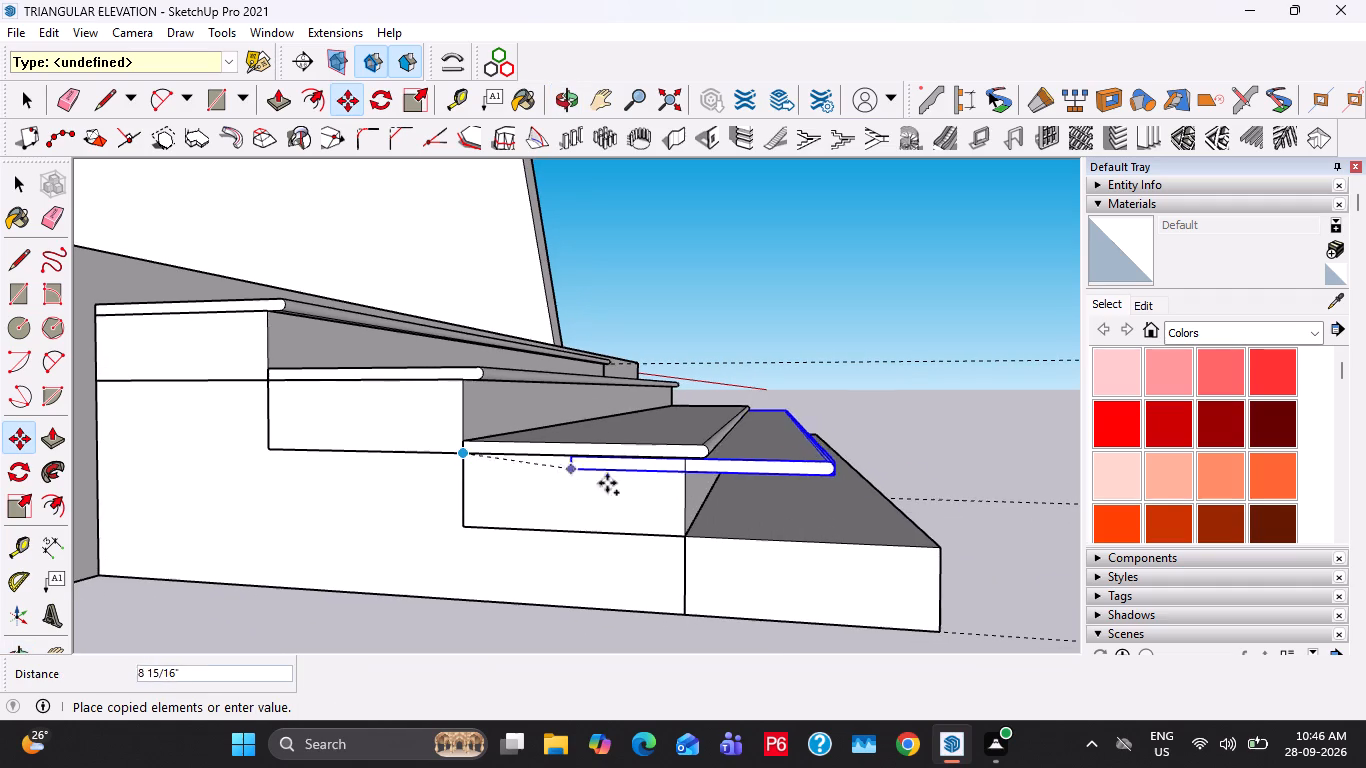
left_click(686, 538)
key("space")
Deselect the last tread and delete all construction guides from the model.
middle_click_drag(699, 468, 682, 504)
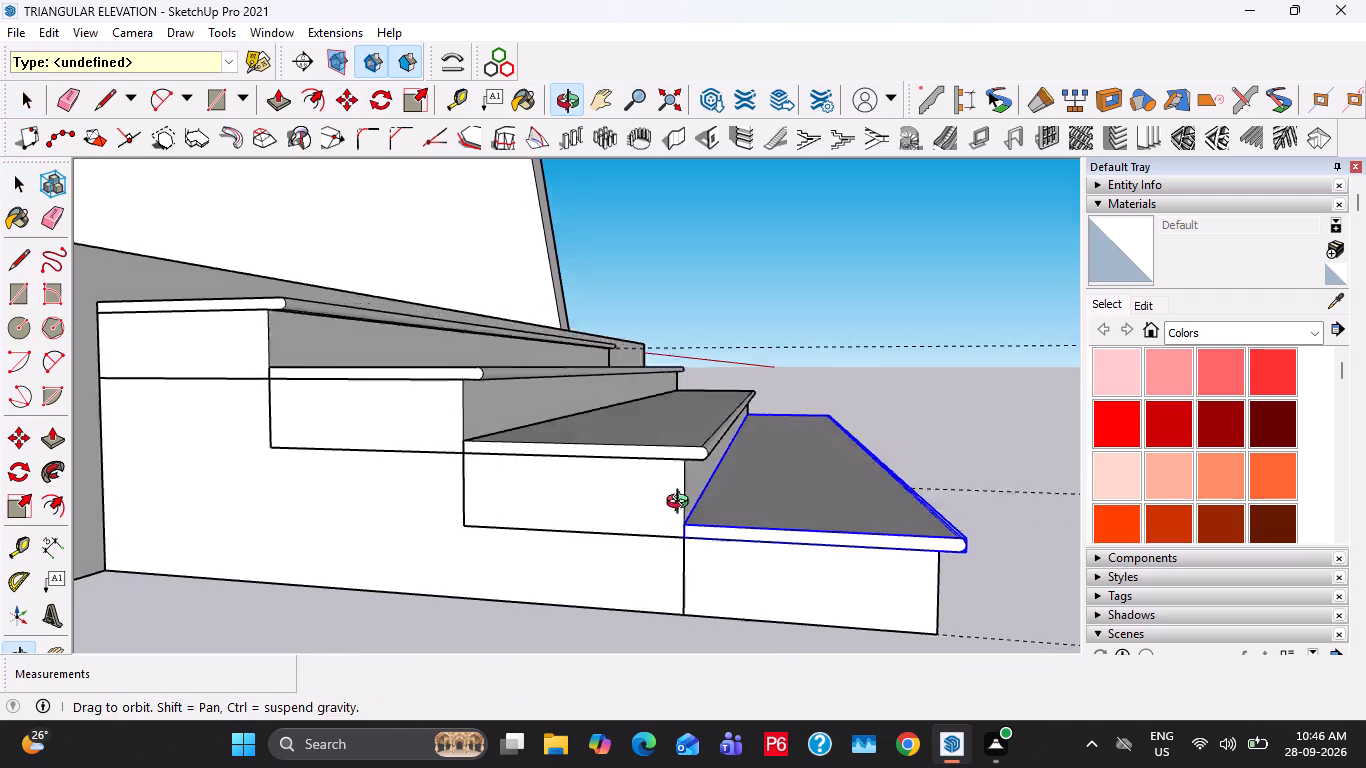
middle_click_drag(682, 504, 581, 598)
scroll(559, 545, "down", 9)
scroll(678, 534, "up", 4)
left_click(811, 586)
middle_click_drag(756, 525, 720, 504)
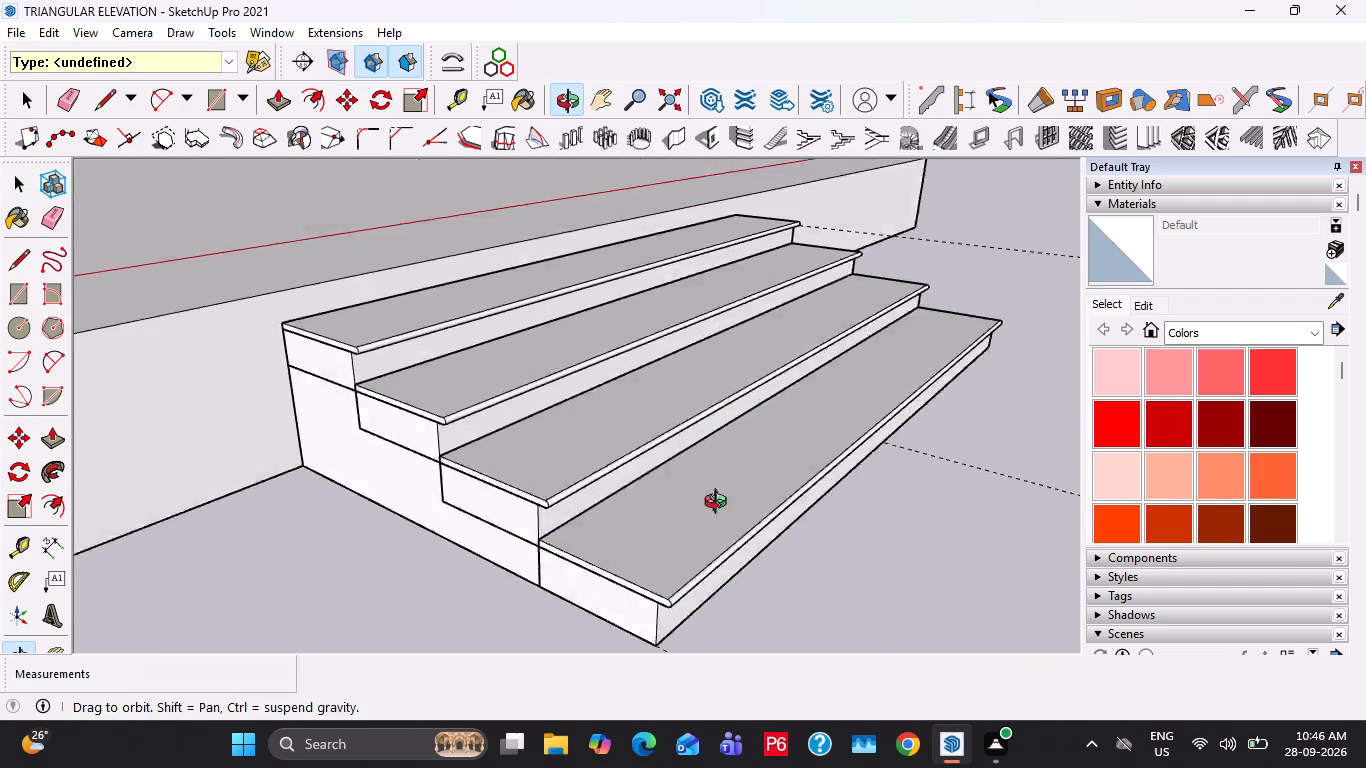
middle_click_drag(720, 504, 478, 547)
left_click(49, 22)
left_click_drag(50, 24, 50, 33)
left_click(156, 234)
left_click(163, 213)
Examine the A-frame's front and new steps alongside the reference image.
scroll(267, 376, "down", 12)
middle_click_drag(362, 354, 495, 536, "shift")
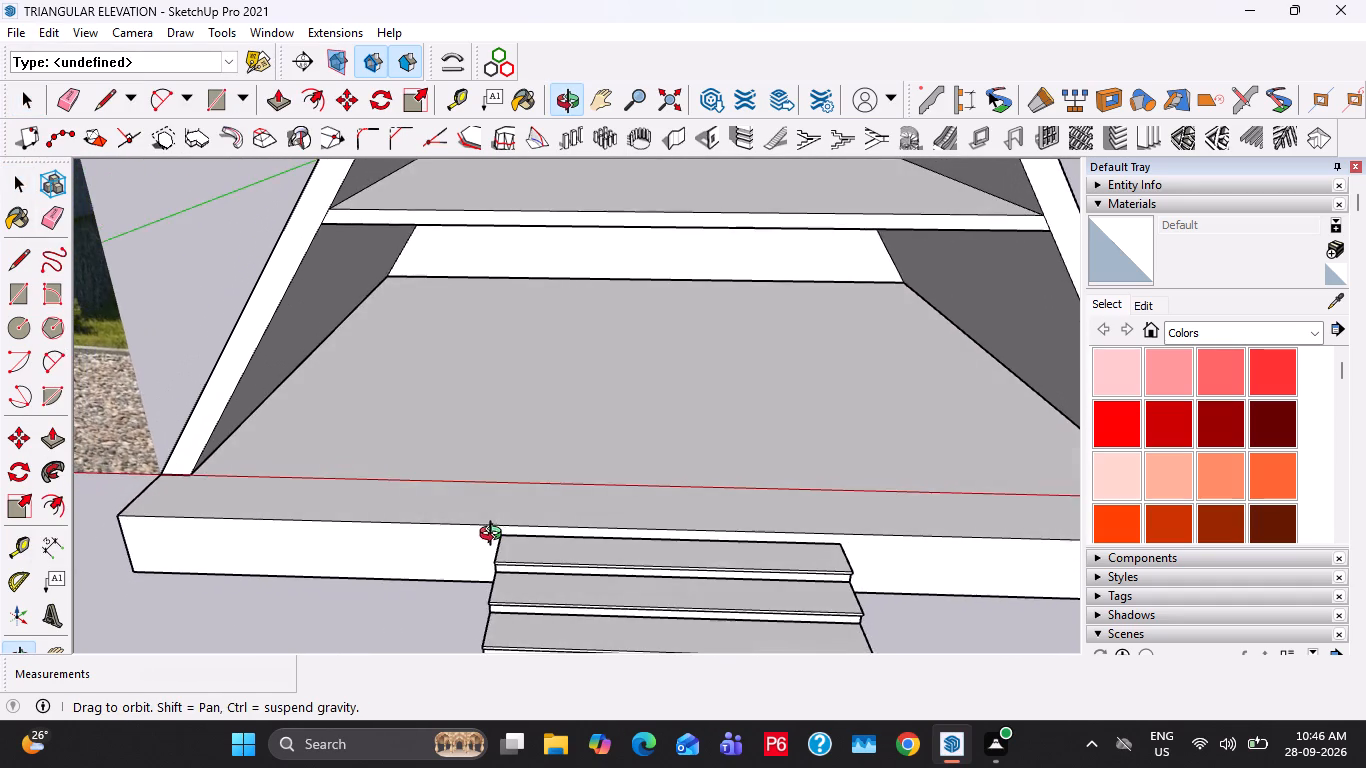
middle_click_drag(495, 536, 482, 524, "shift")
left_click(291, 332)
left_click(285, 329)
left_click(281, 343)
key("Escape")
scroll(288, 331, "down", 3)
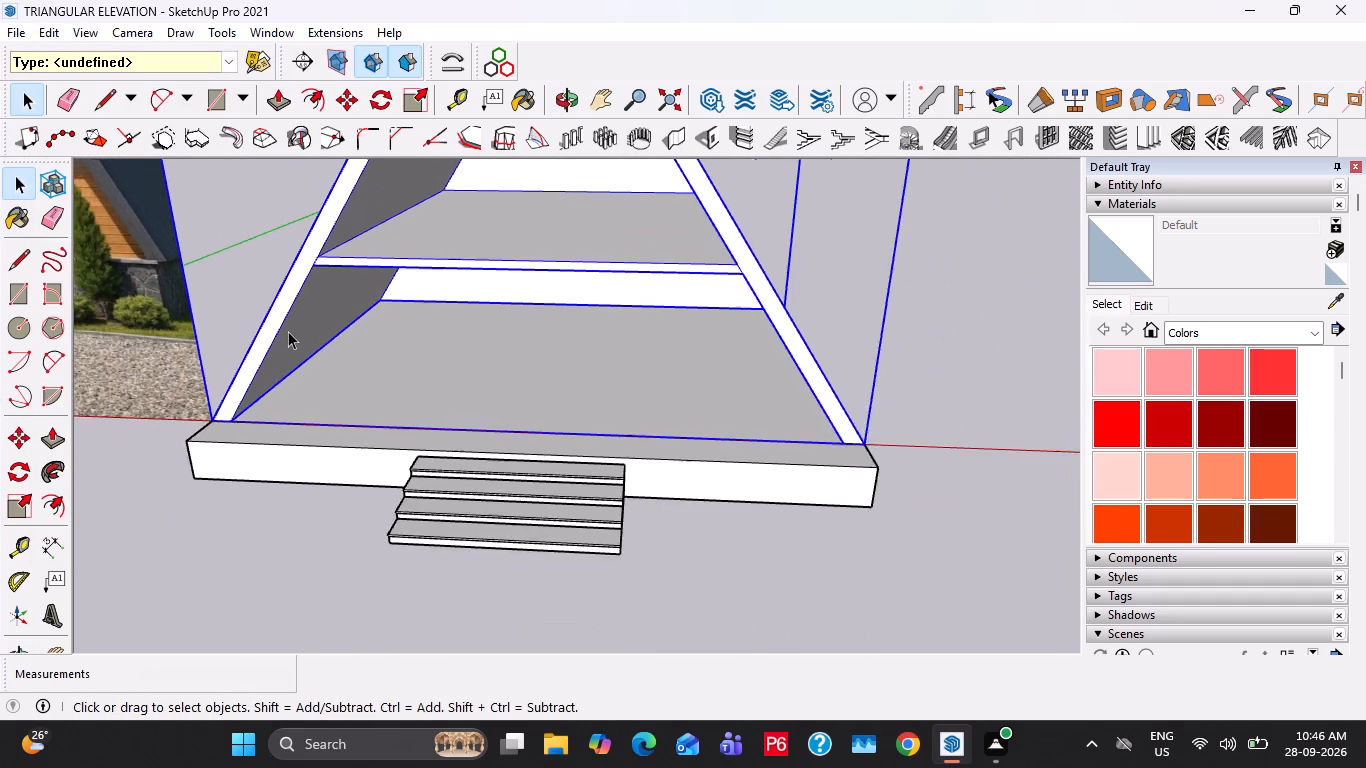
scroll(288, 331, "down", 5)
key("Escape")
key("Escape")
key("Escape")
middle_click_drag(302, 328, 502, 435, "shift")
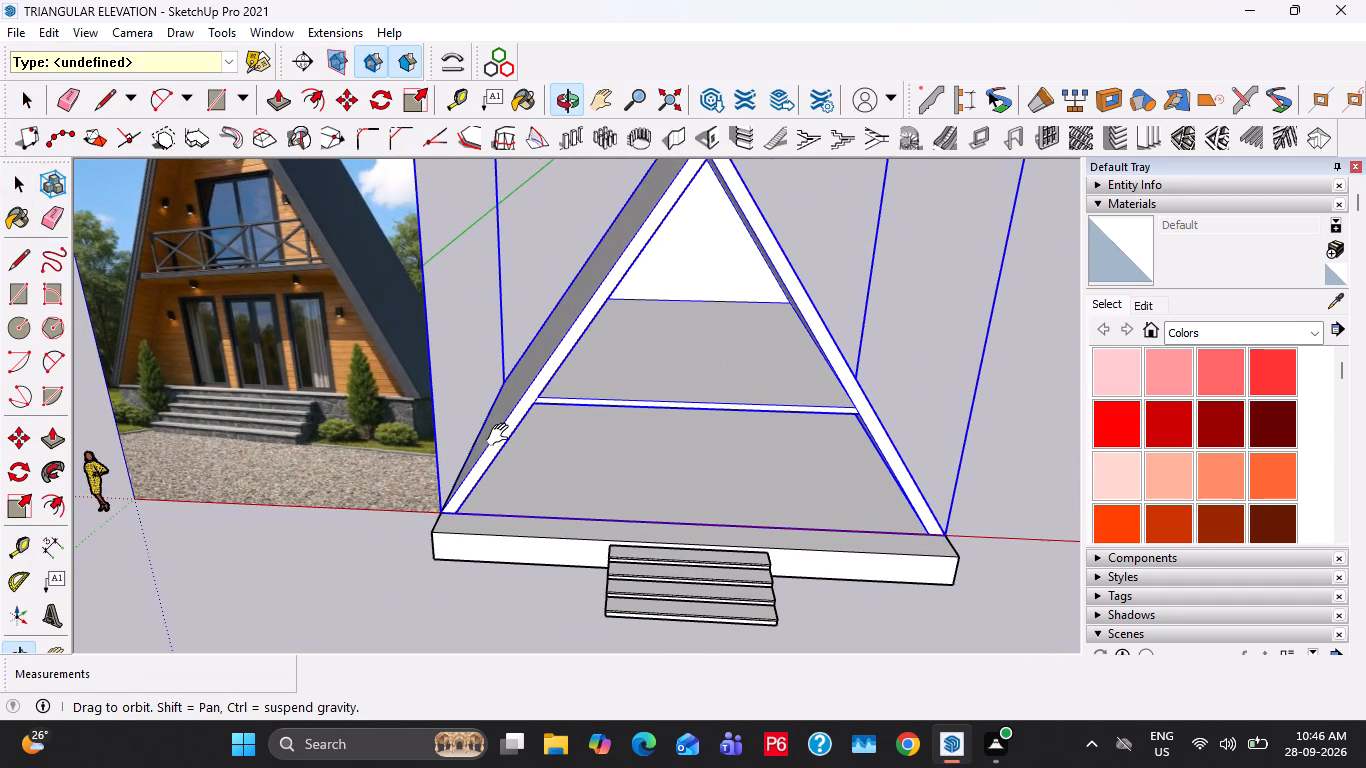
middle_click_drag(502, 435, 502, 425, "shift")
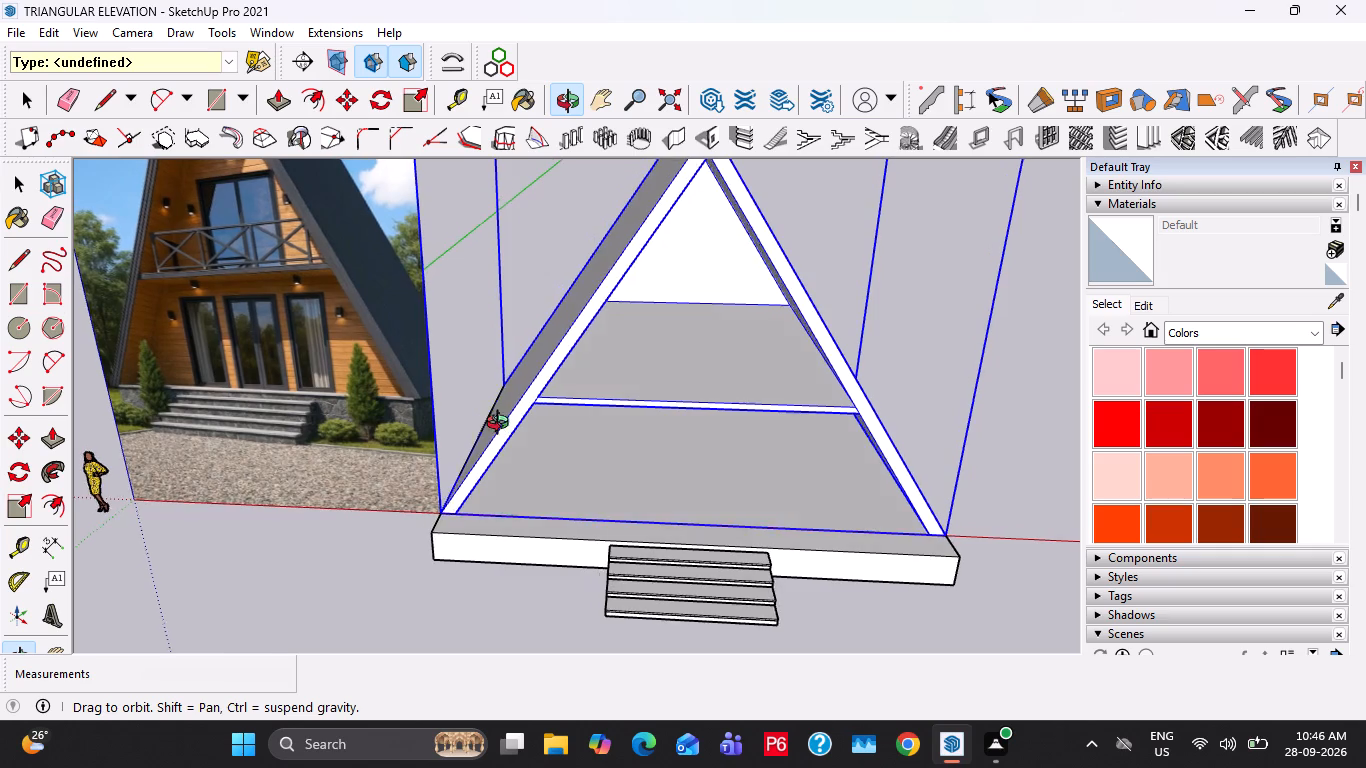
middle_click_drag(502, 425, 350, 386, "shift")
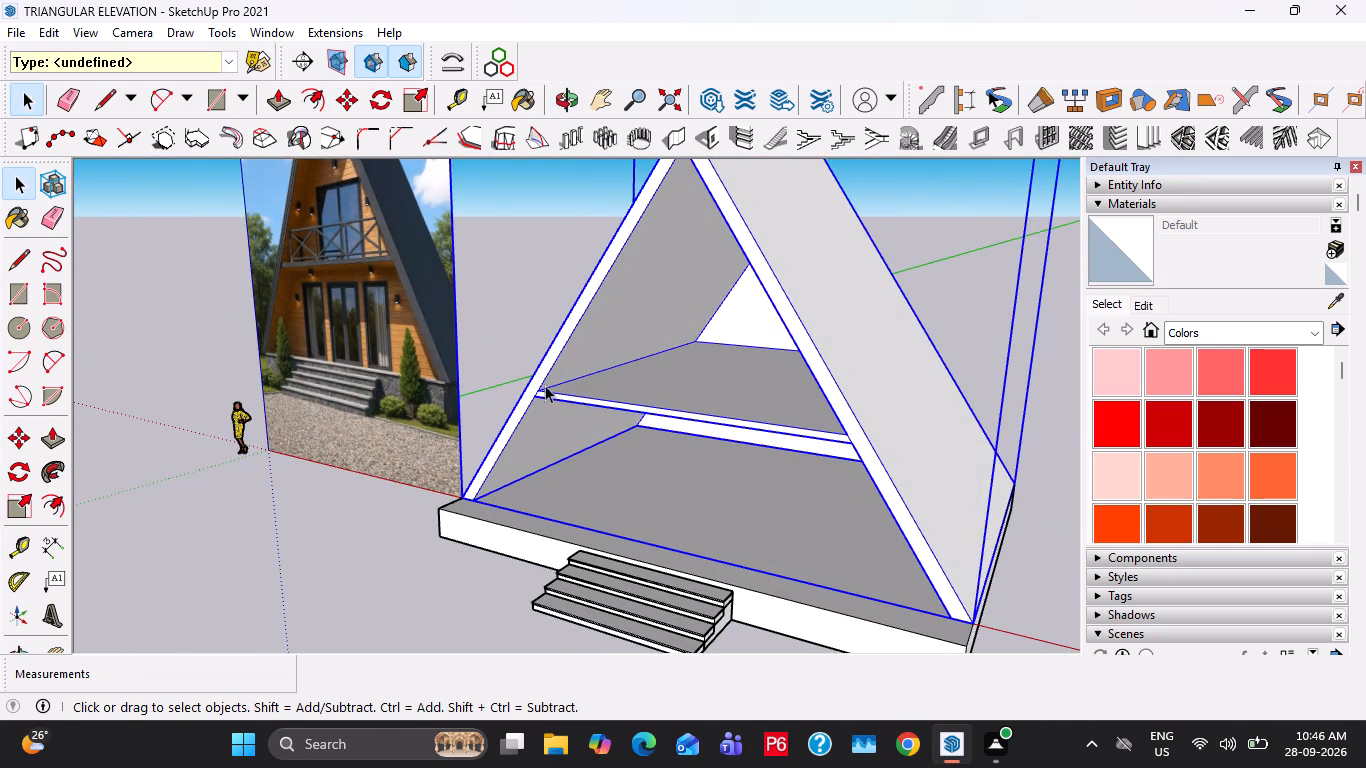
Open the A-frame group and draw a line between the two legs' inner base corners to close the lower front opening with a face.
scroll(546, 384, "up", 3)
middle_click_drag(556, 384, 535, 250)
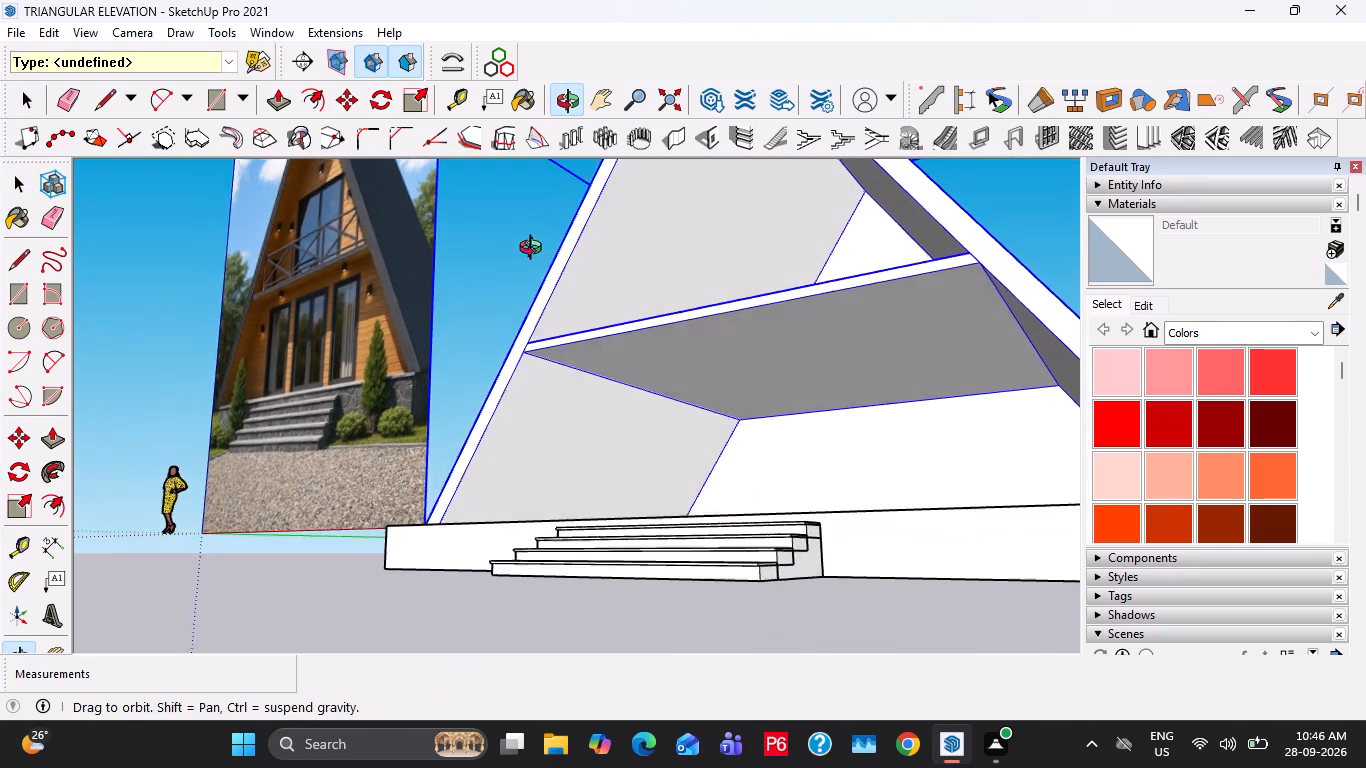
middle_click_drag(535, 250, 534, 249)
double_click(599, 353)
left_click(575, 358)
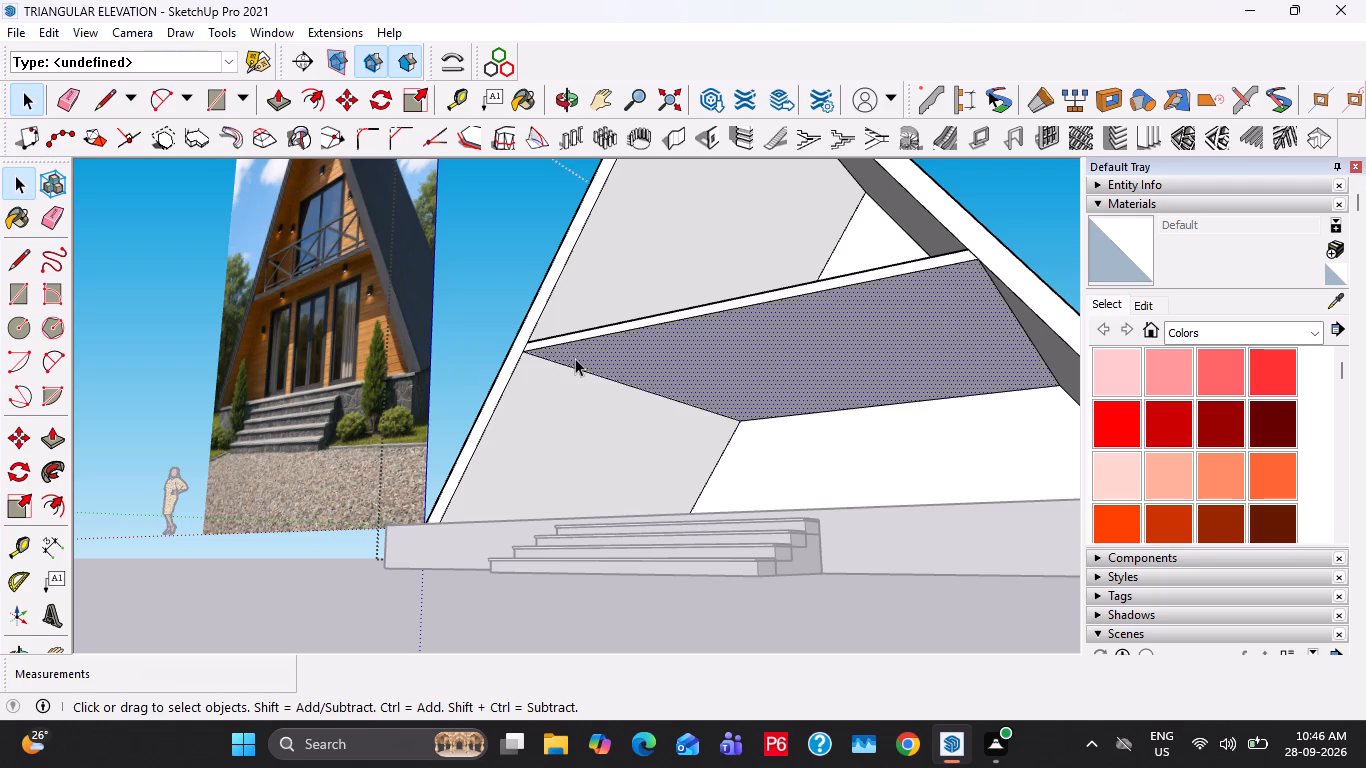
middle_click_drag(576, 356, 709, 357)
left_click(481, 434)
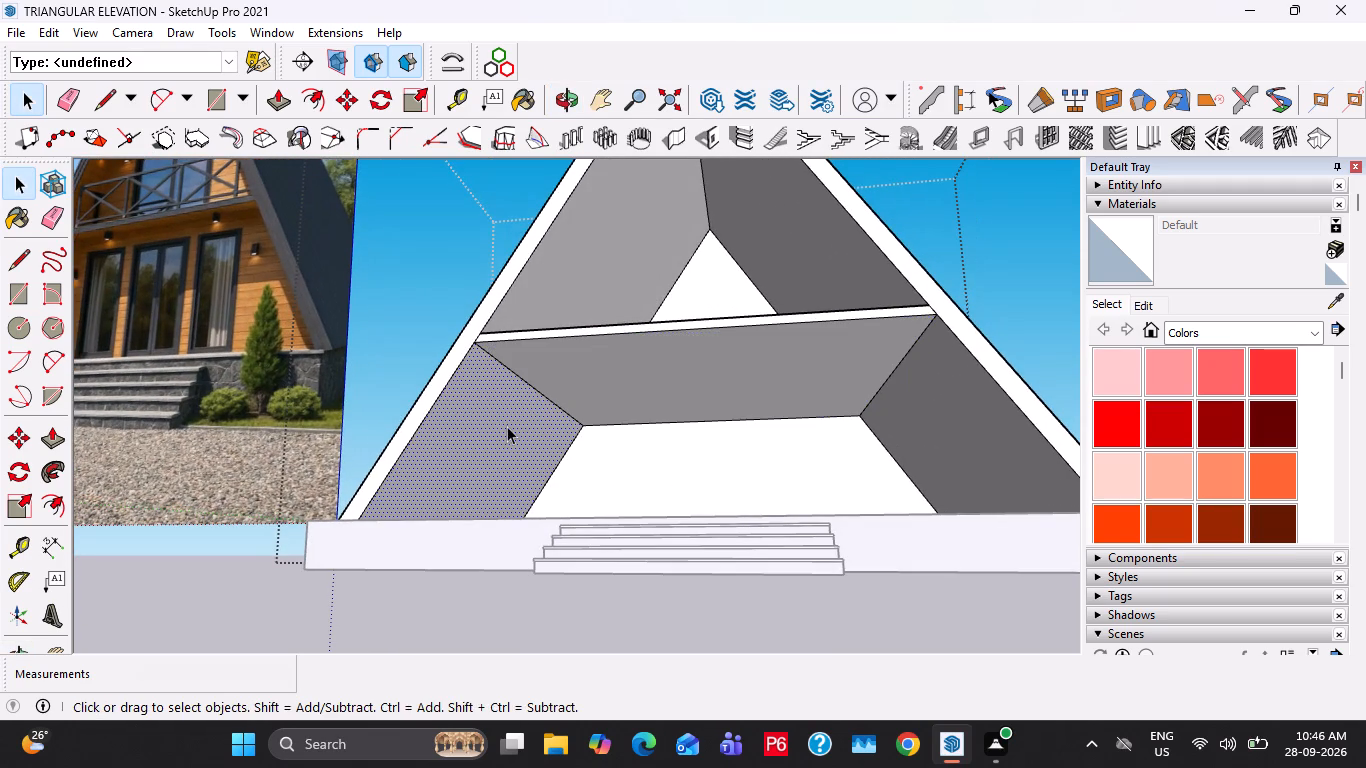
middle_click_drag(516, 427, 618, 468, "shift")
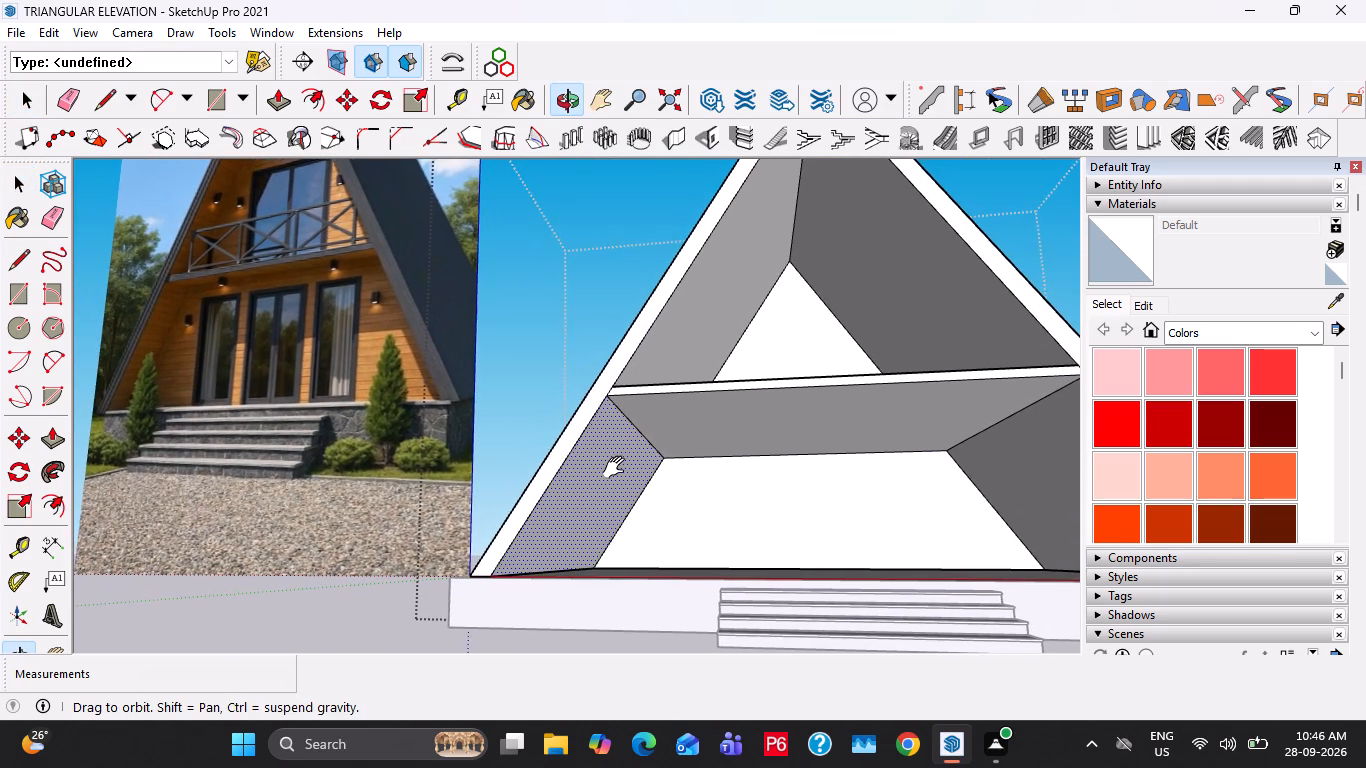
middle_click_drag(618, 468, 564, 472, "shift")
middle_click_drag(553, 476, 579, 545)
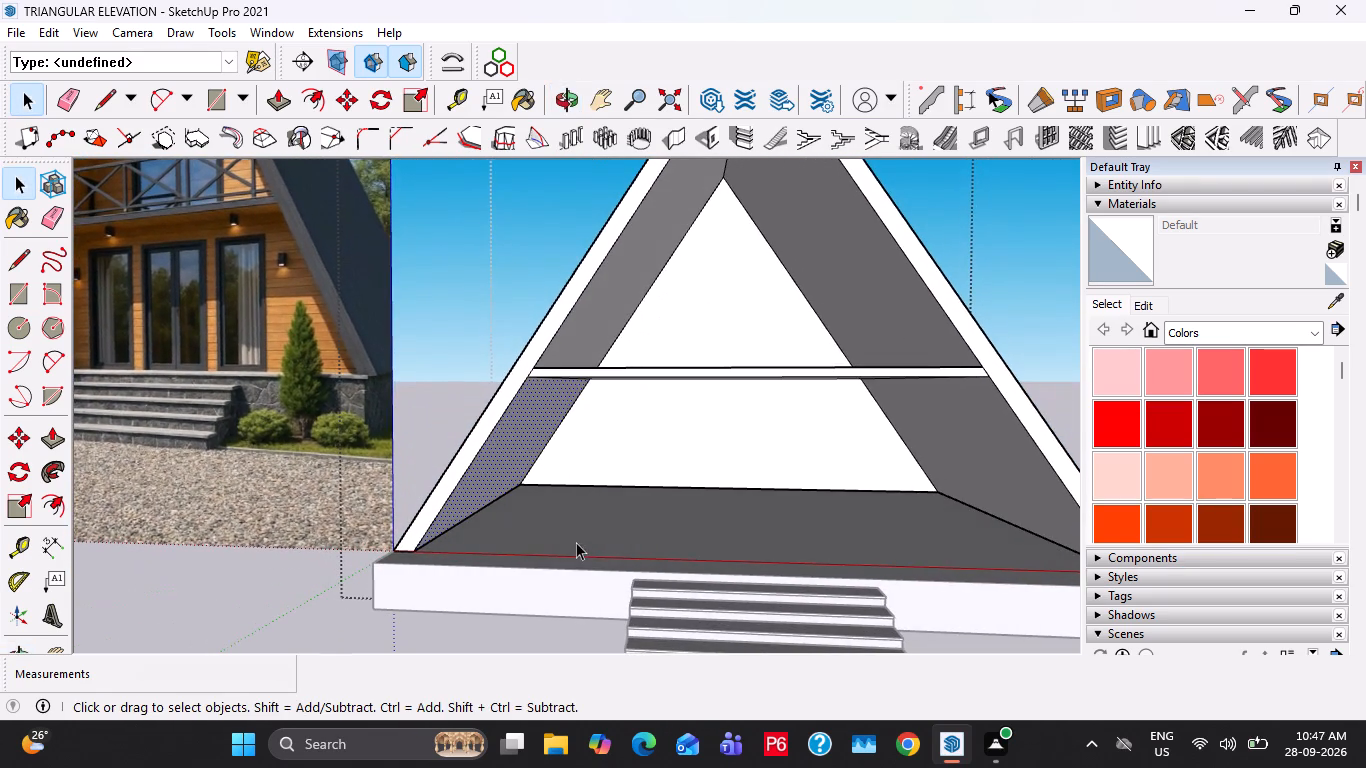
key("l")
left_click(421, 550)
middle_click_drag(786, 532, 674, 536, "shift")
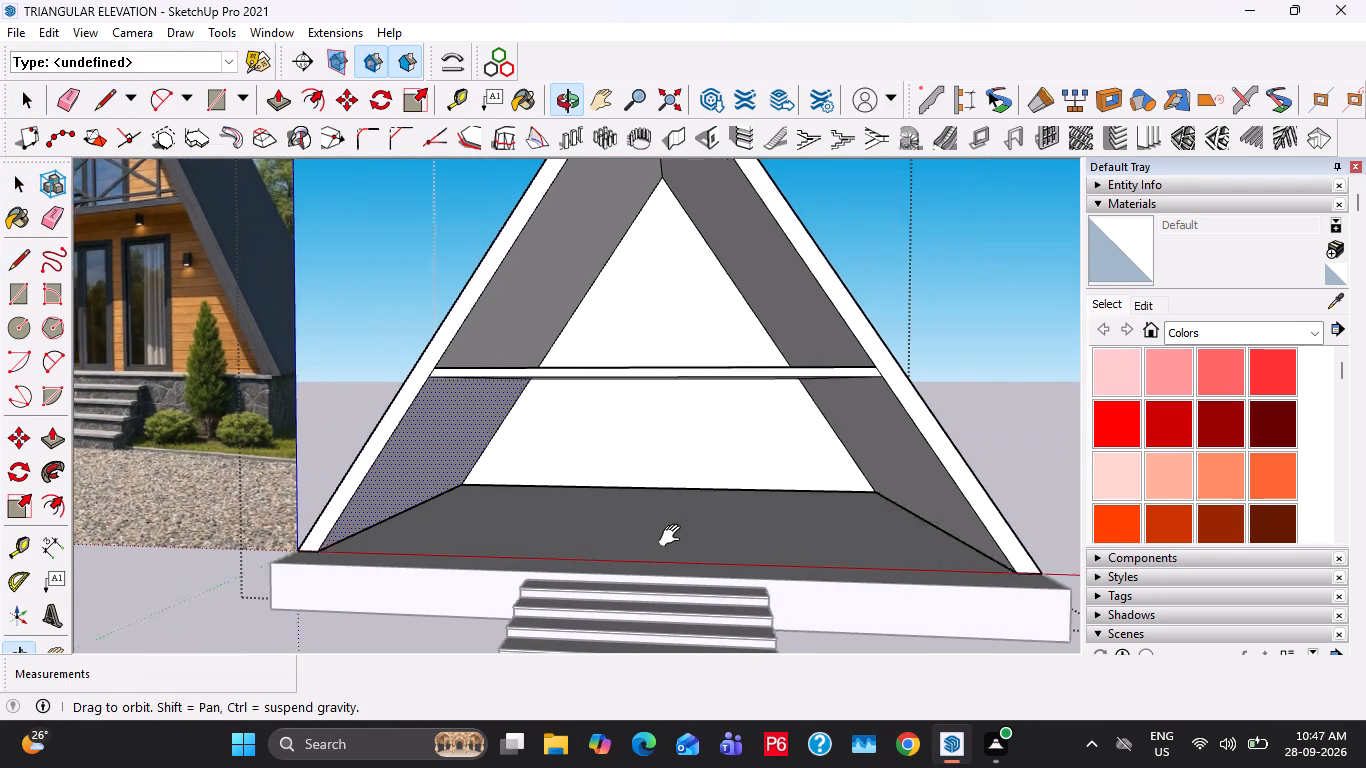
middle_click_drag(674, 536, 612, 544, "shift")
left_click(901, 583)
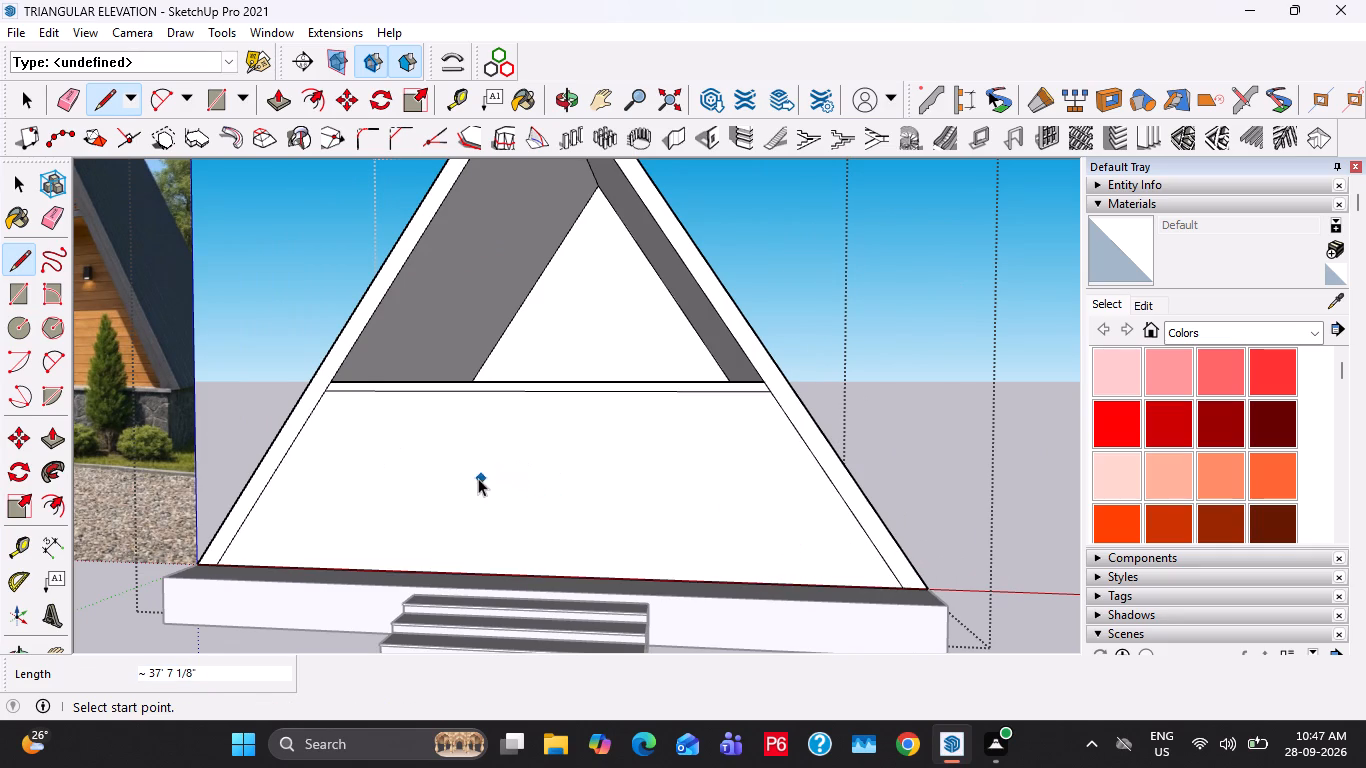
key("space")
Pull the sloping roof frame's front face forward 3' to the plinth's front edge.
scroll(497, 473, "down", 2)
middle_click_drag(407, 474, 604, 506, "shift")
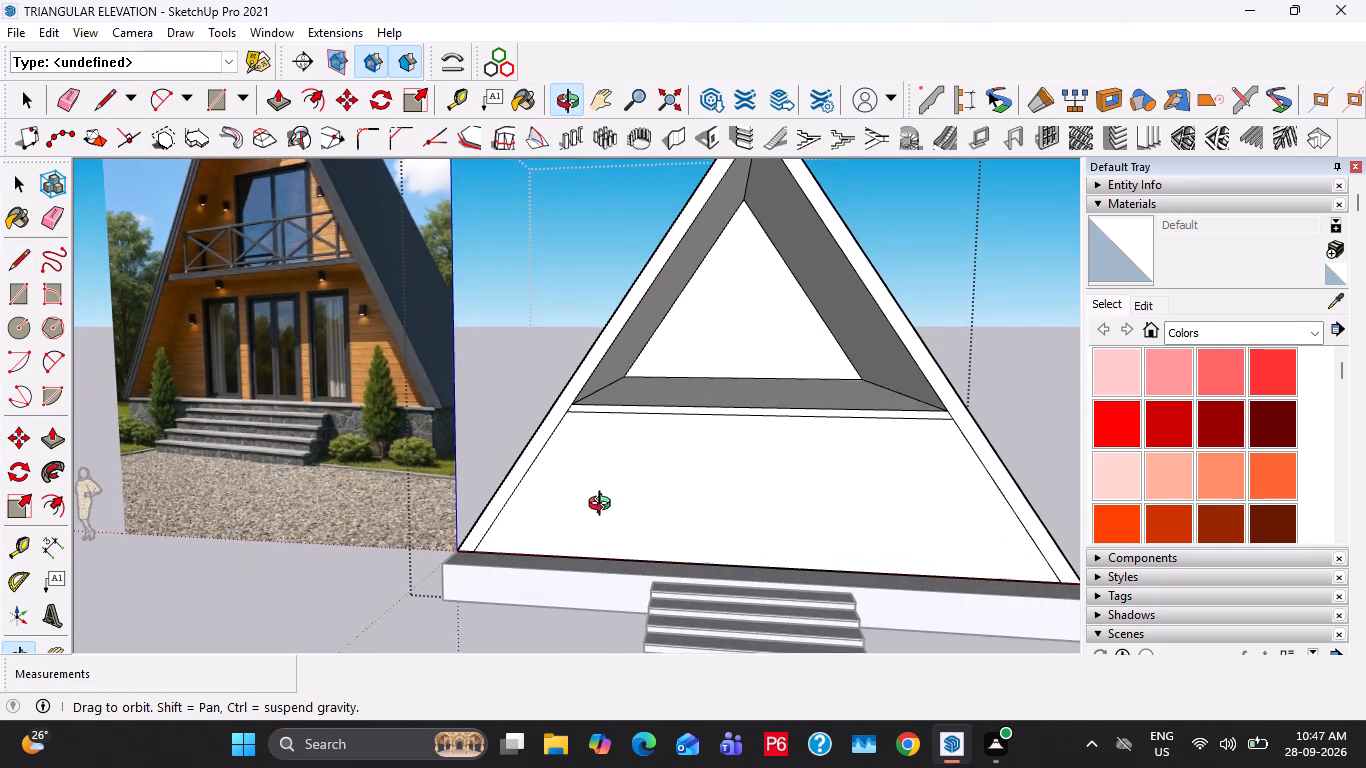
middle_click_drag(604, 506, 563, 541, "shift")
left_click(503, 490)
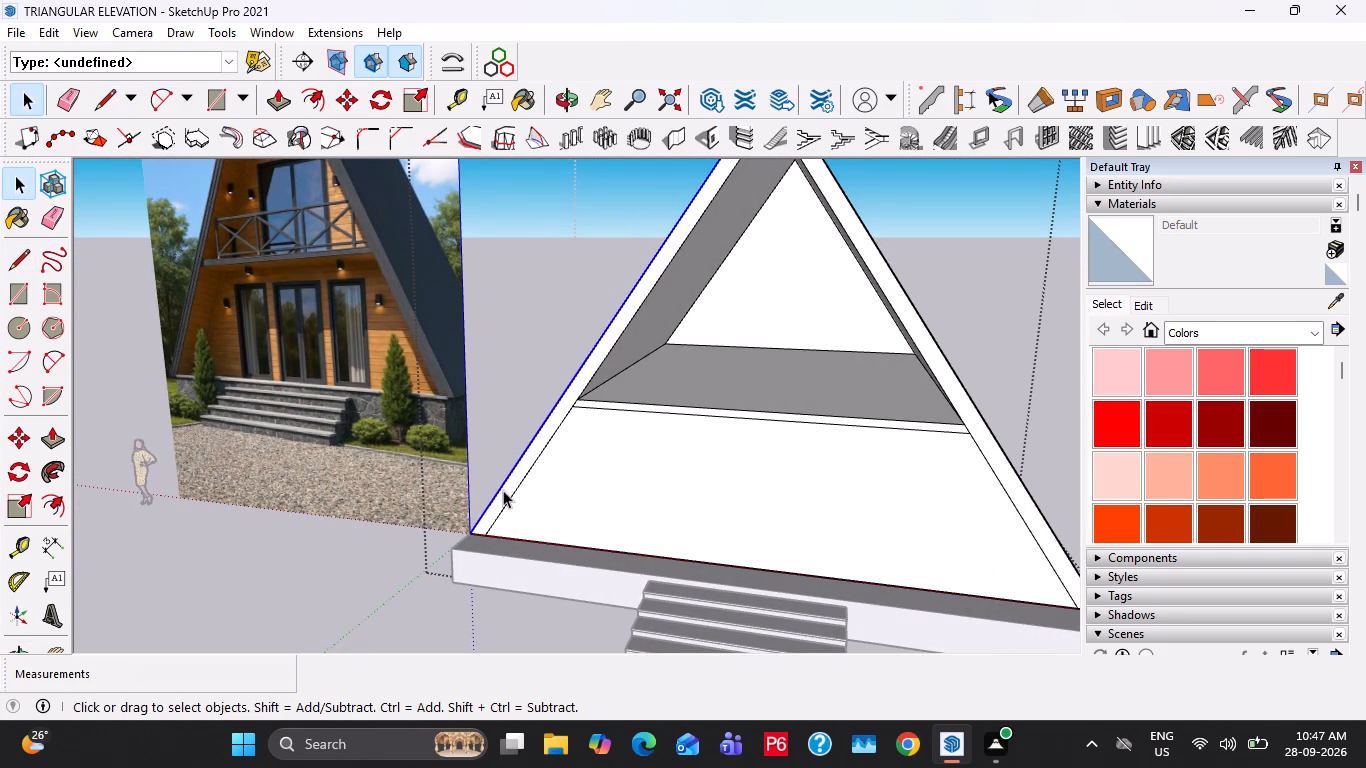
key("p")
left_click(506, 492)
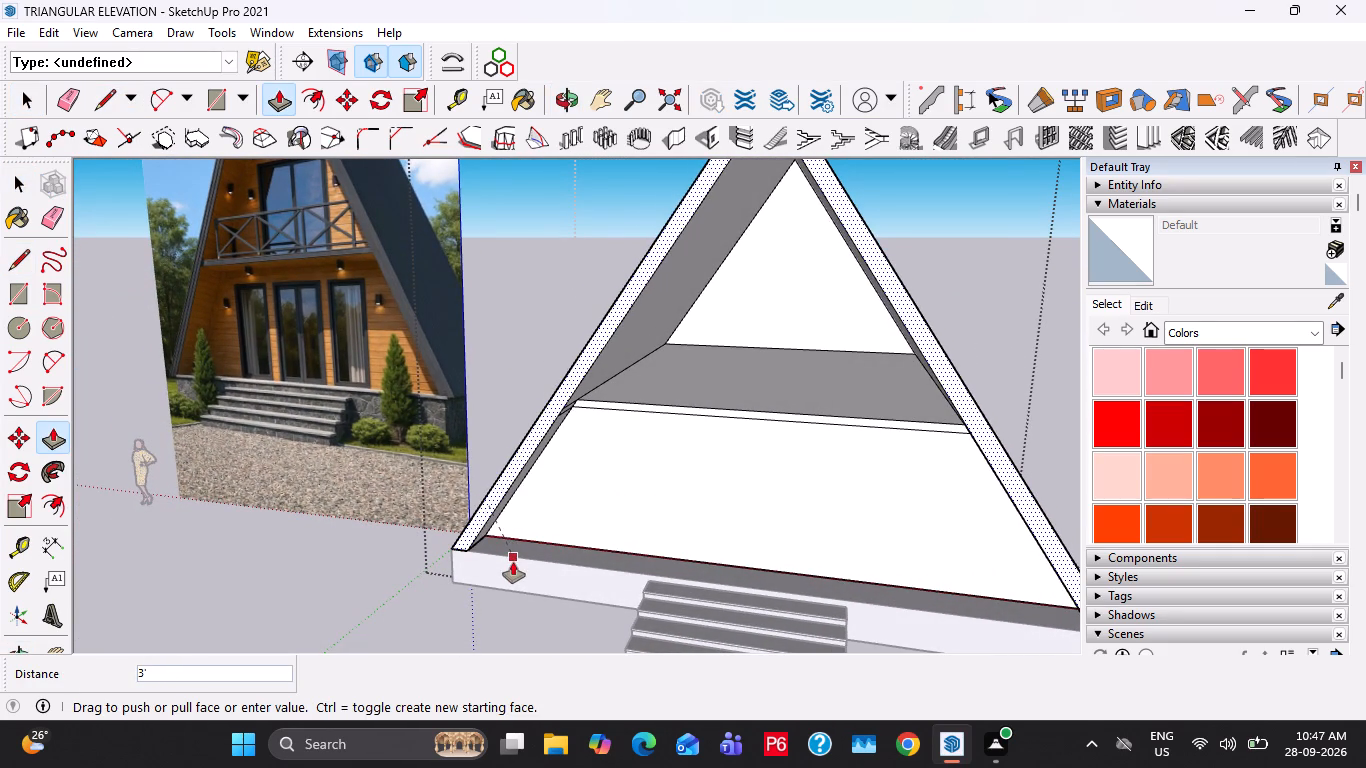
left_click(513, 562)
key("space")
Erase the leftover floor-band edges on the inner side of the extended roof at both ends of the band.
middle_click_drag(599, 522, 429, 438)
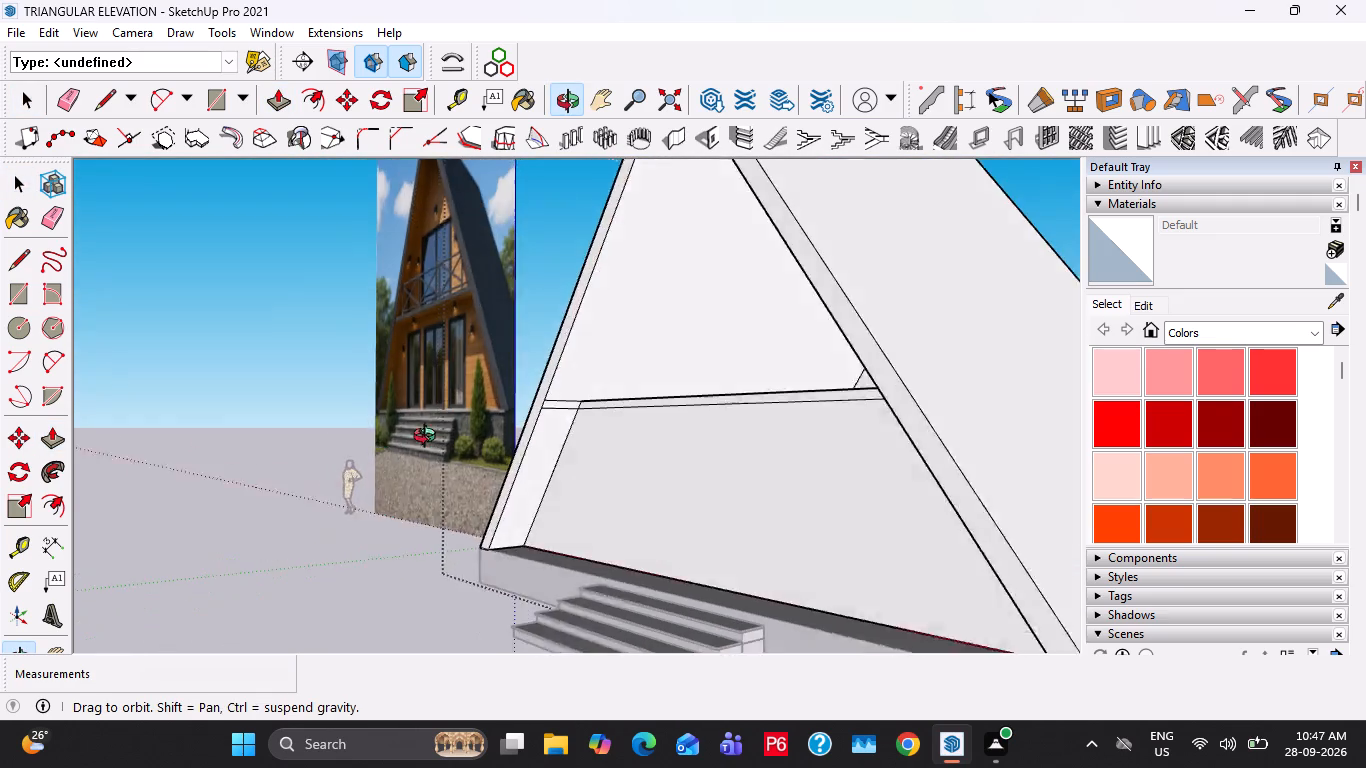
middle_click_drag(429, 438, 435, 436)
scroll(541, 418, "up", 5)
key("e")
left_click_drag(571, 387, 569, 420)
middle_click_drag(575, 424, 897, 453)
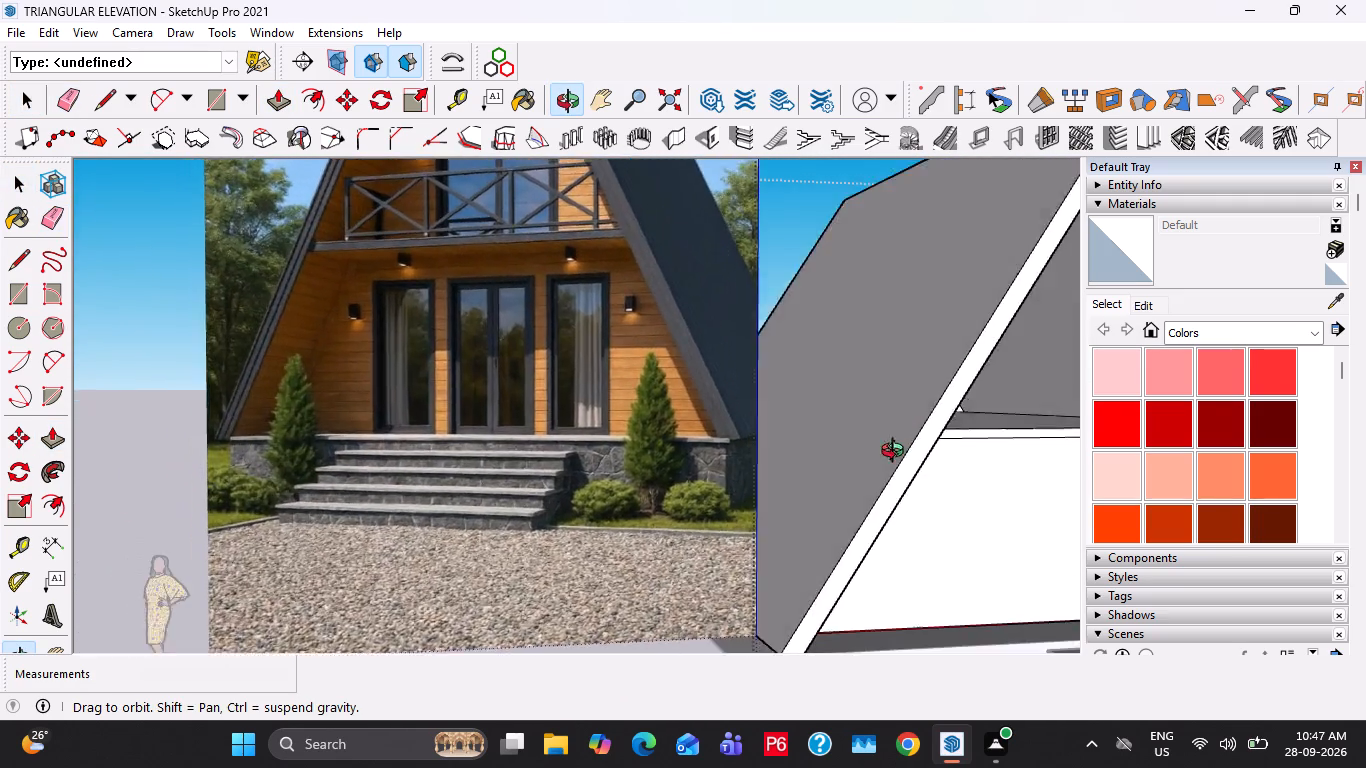
middle_click_drag(897, 453, 296, 472)
middle_click_drag(729, 492, 796, 486)
scroll(816, 469, "up", 2)
left_click_drag(821, 449, 812, 423)
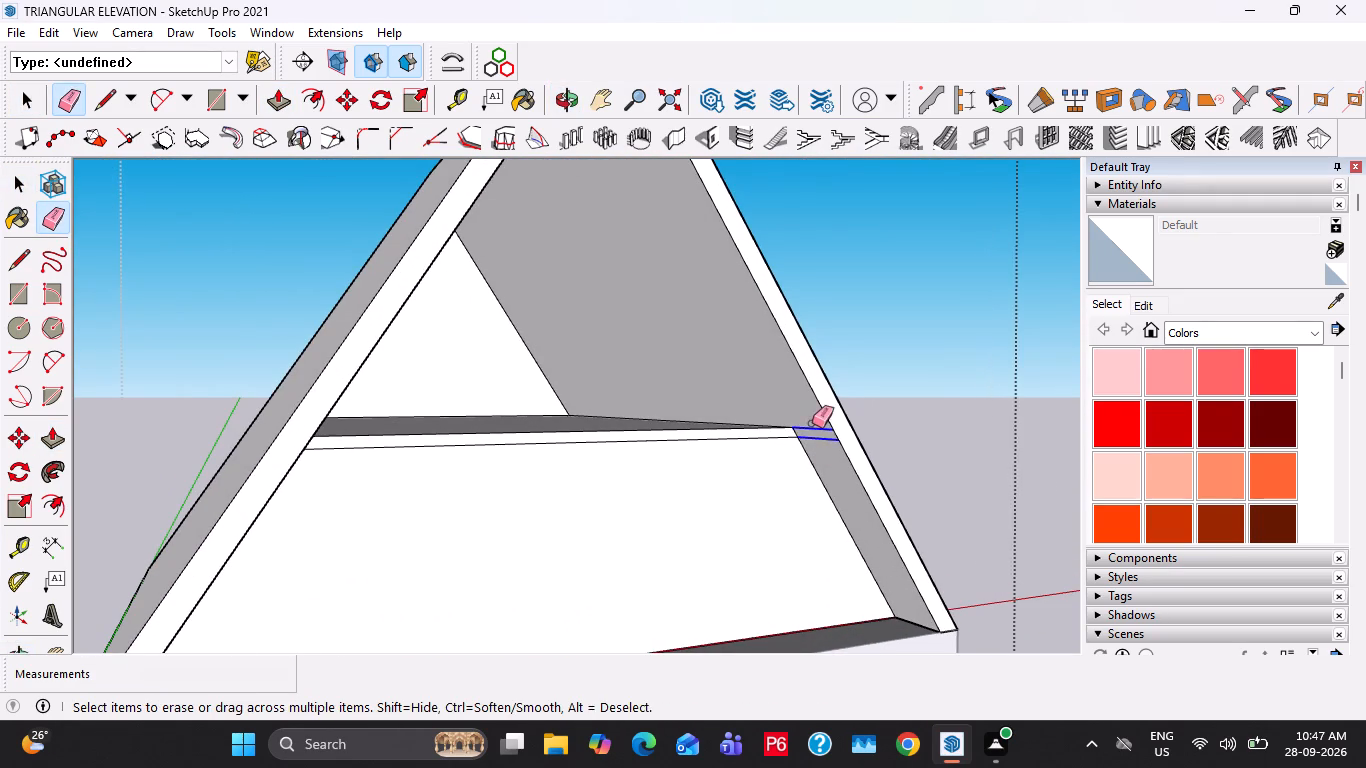
Erase the remaining floor-band edges on the inner side of the extended roof leg at the band's end.
left_click_drag(812, 423, 812, 419)
scroll(698, 442, "down", 5)
middle_click_drag(761, 509, 534, 542)
key("space")
key("Escape")
scroll(451, 473, "down", 2)
key("Escape")
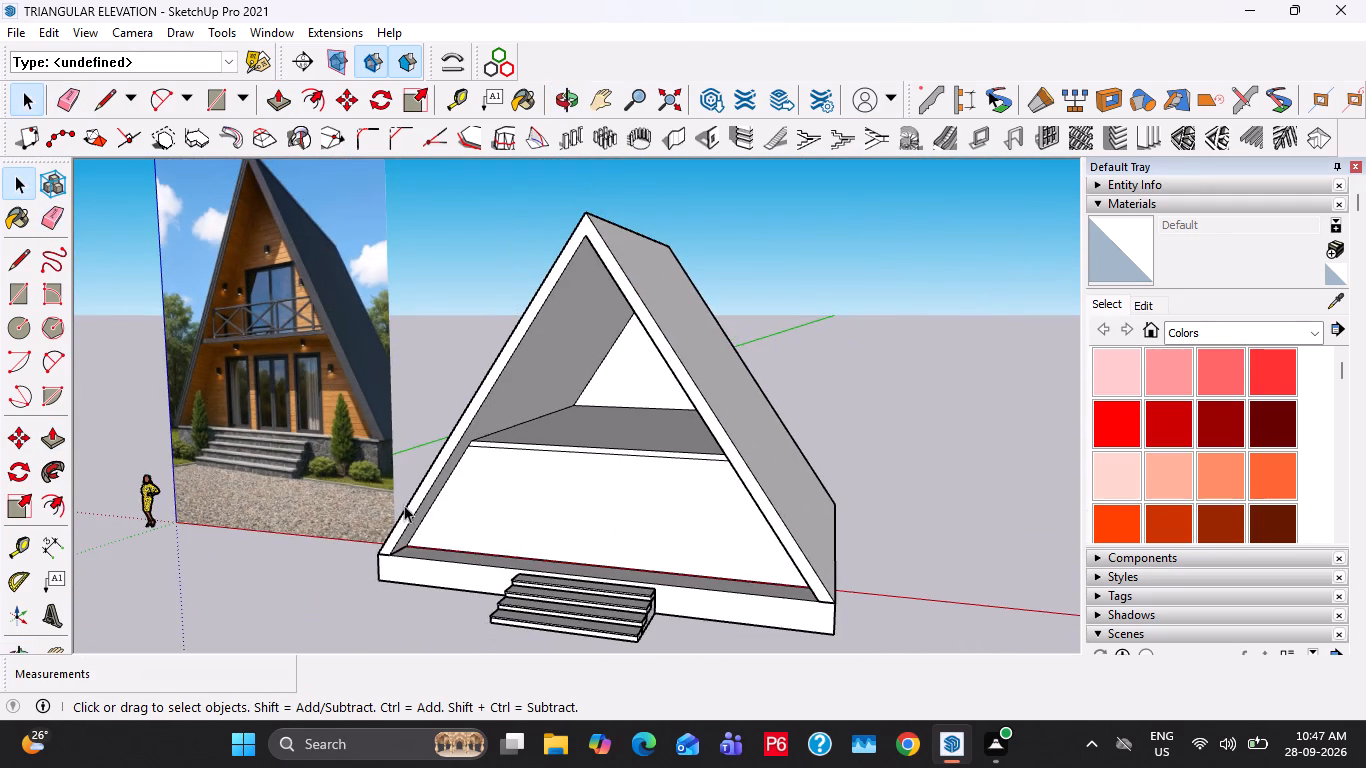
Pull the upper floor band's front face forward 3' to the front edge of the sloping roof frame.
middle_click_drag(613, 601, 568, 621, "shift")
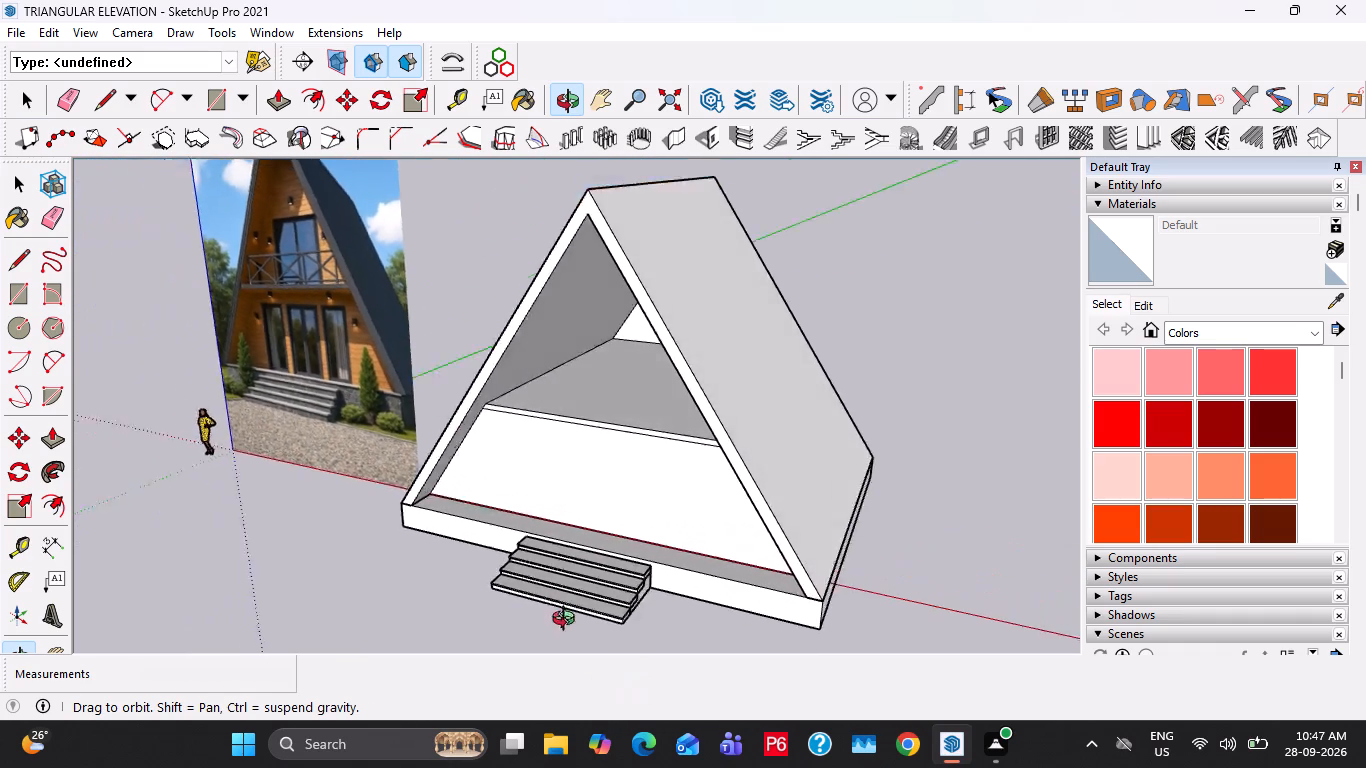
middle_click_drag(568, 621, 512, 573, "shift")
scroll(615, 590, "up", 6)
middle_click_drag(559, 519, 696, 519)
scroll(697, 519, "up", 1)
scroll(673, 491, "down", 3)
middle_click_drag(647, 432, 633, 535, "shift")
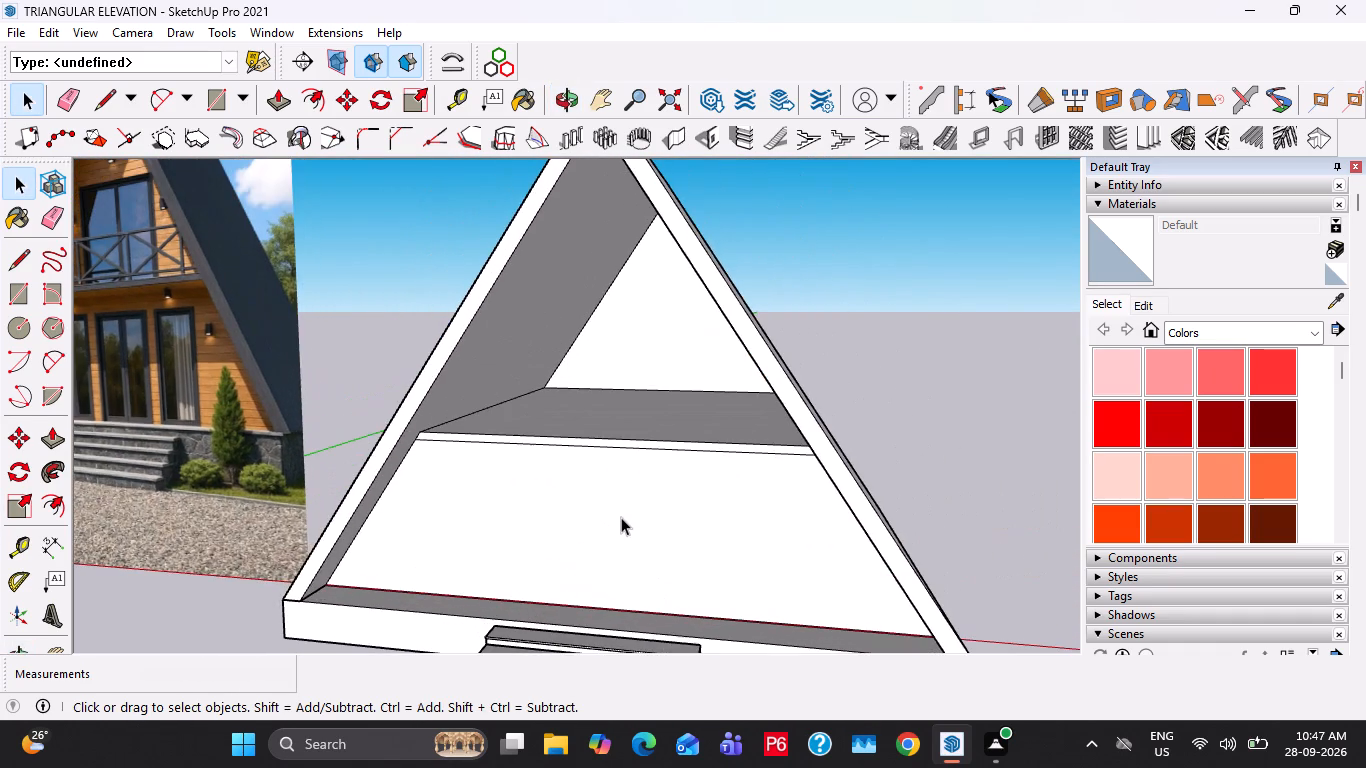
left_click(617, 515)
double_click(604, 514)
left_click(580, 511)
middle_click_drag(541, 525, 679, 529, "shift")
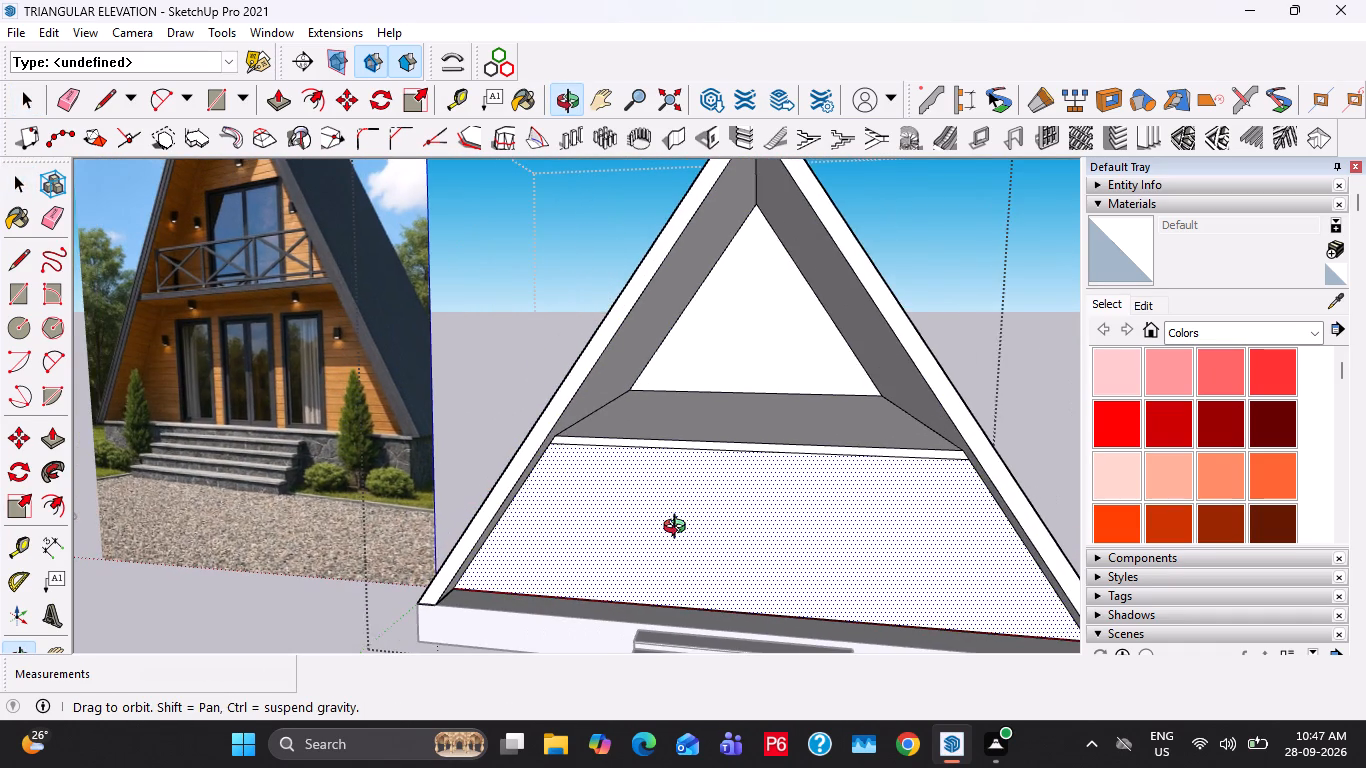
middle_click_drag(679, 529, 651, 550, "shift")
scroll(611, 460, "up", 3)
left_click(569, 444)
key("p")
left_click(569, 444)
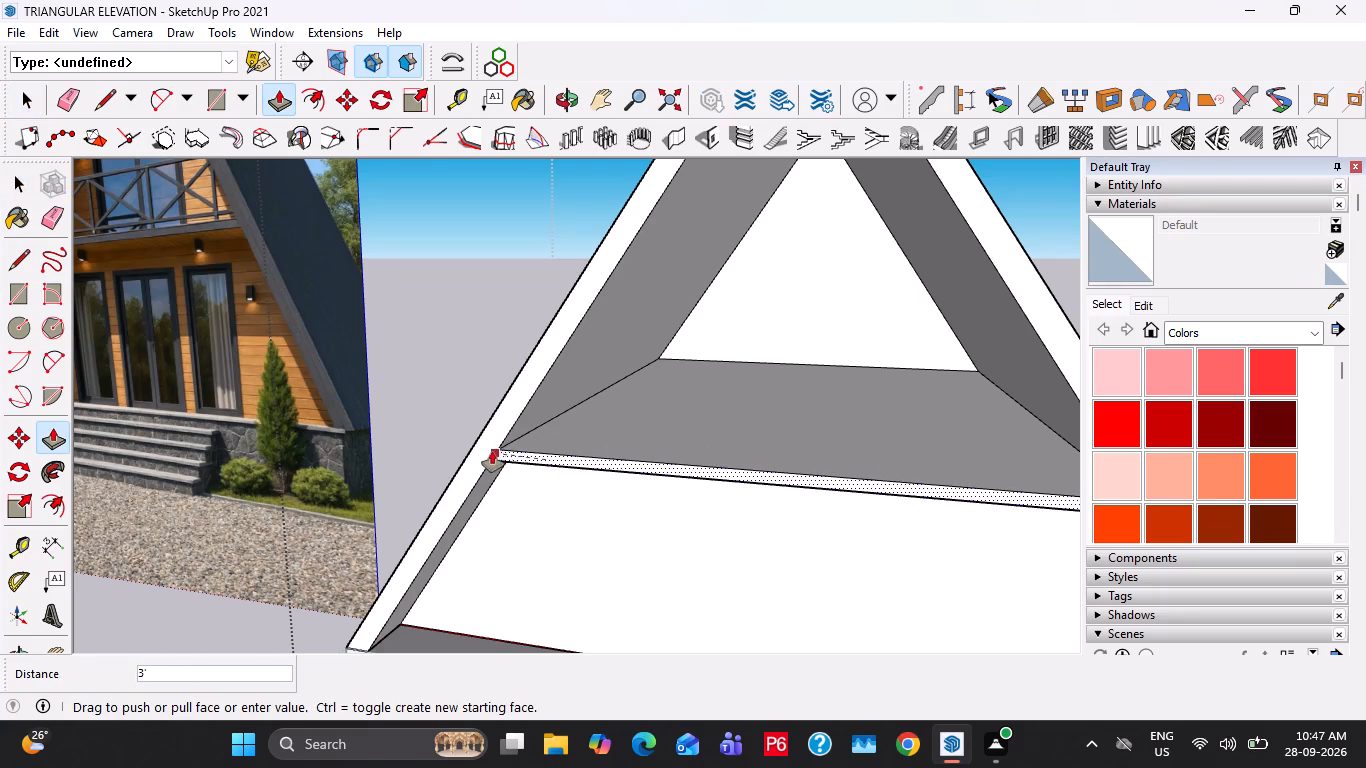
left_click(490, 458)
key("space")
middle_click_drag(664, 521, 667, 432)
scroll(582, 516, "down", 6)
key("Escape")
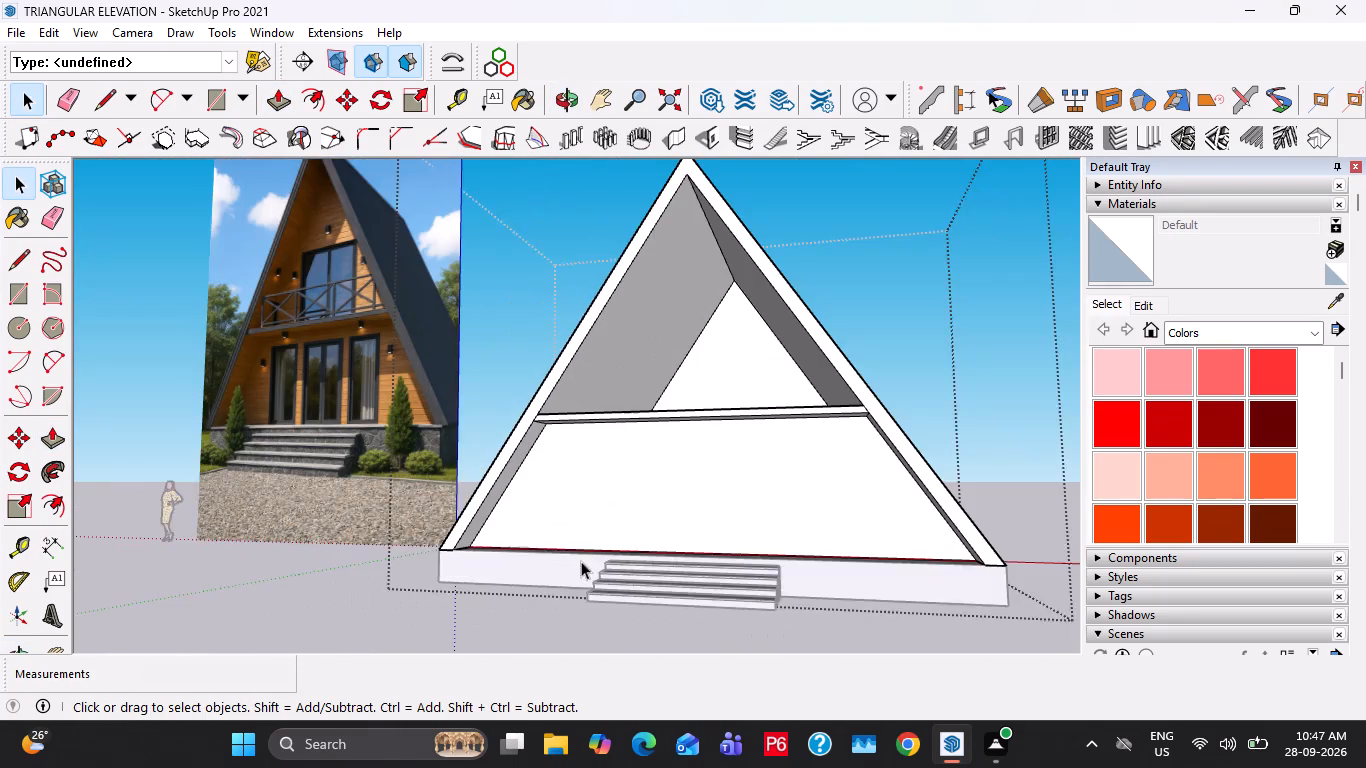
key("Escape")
Open the plinth group and pull its front face forward 1'6".
double_click(549, 561)
left_click(536, 561)
key("p")
left_click(536, 561)
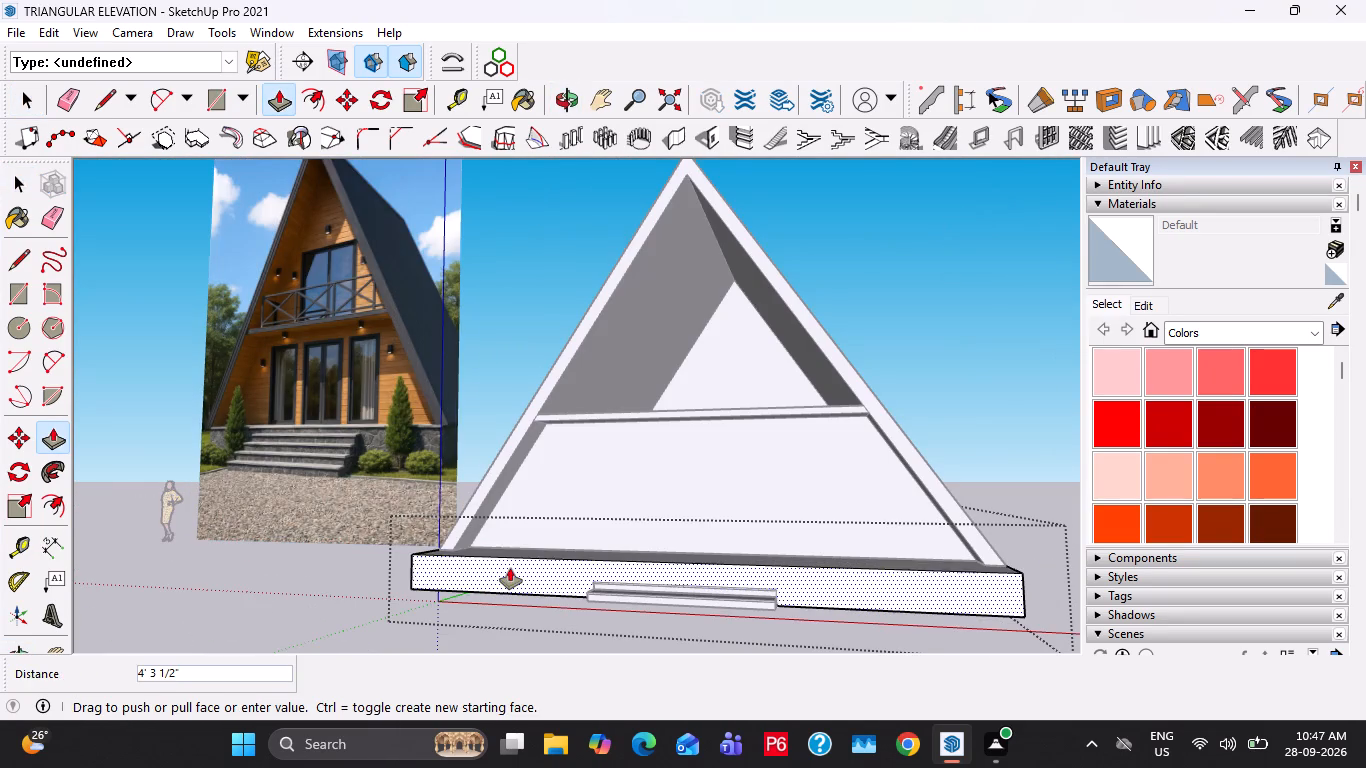
type("1'6\"")
key("Return")
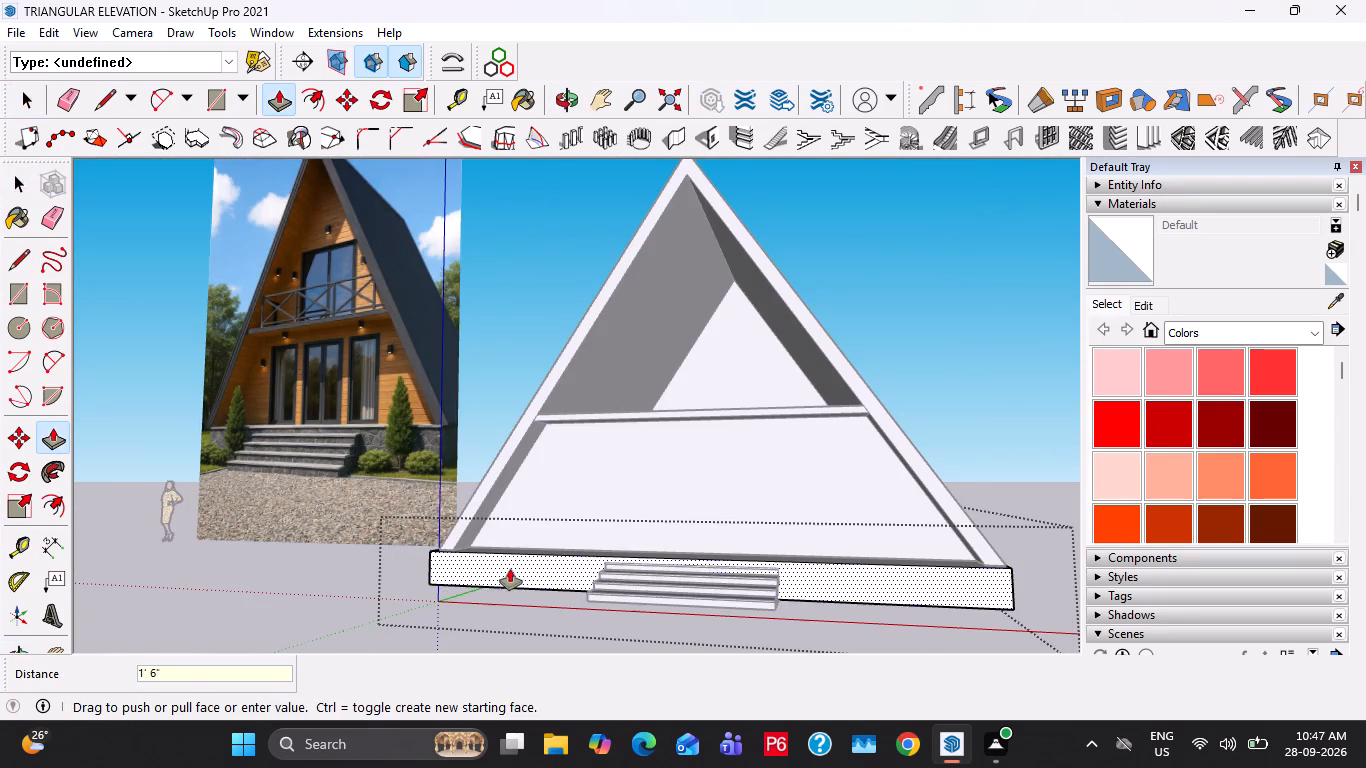
key("space")
key("Escape")
scroll(716, 586, "up", 5)
key("grave")
key("Escape")
key("Escape")
Select all the pieces of the front steps and move them forward 1'6" along the green axis, clear of the plinth's front face.
left_click(772, 601)
middle_click_drag(798, 598, 632, 588)
scroll(694, 591, "up", 3)
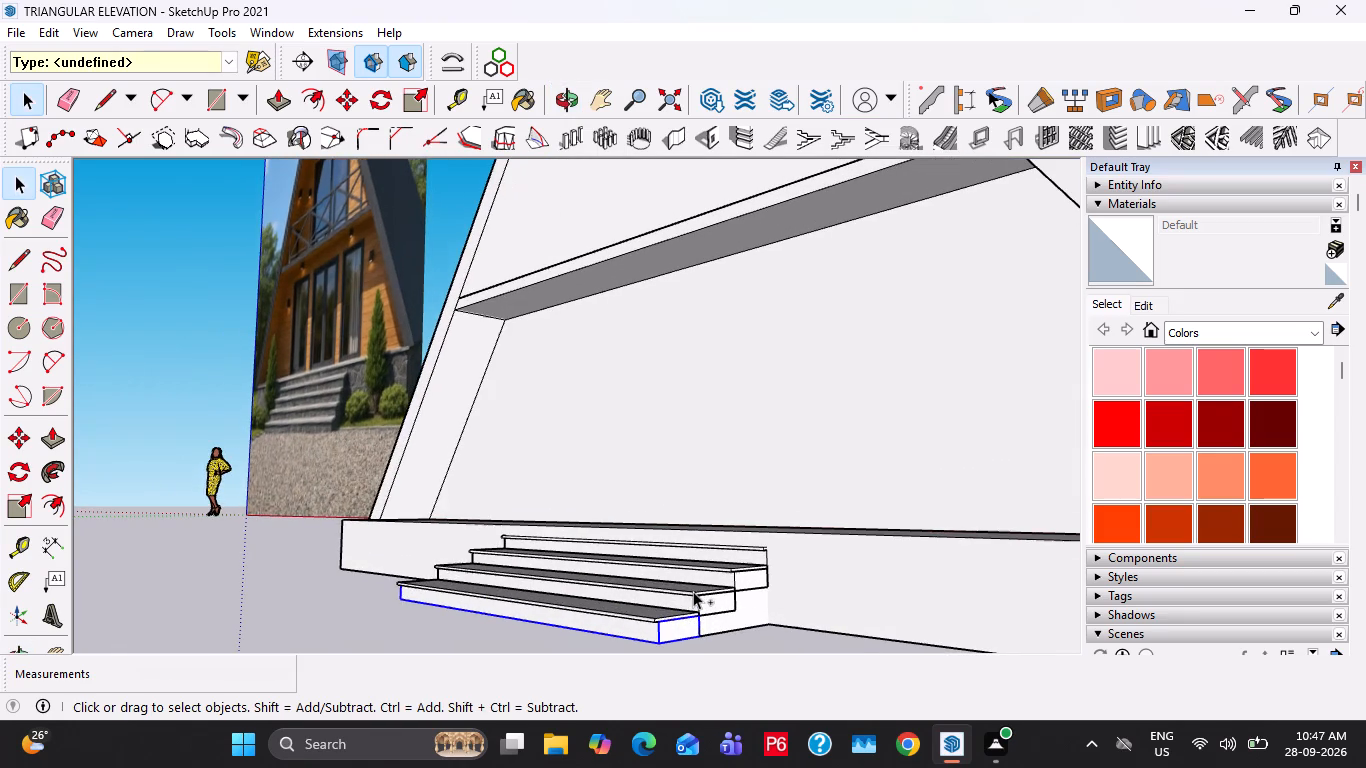
left_click(693, 591, "ctrl")
left_click(748, 573, "ctrl")
left_click(746, 554, "ctrl")
left_click(745, 605, "ctrl")
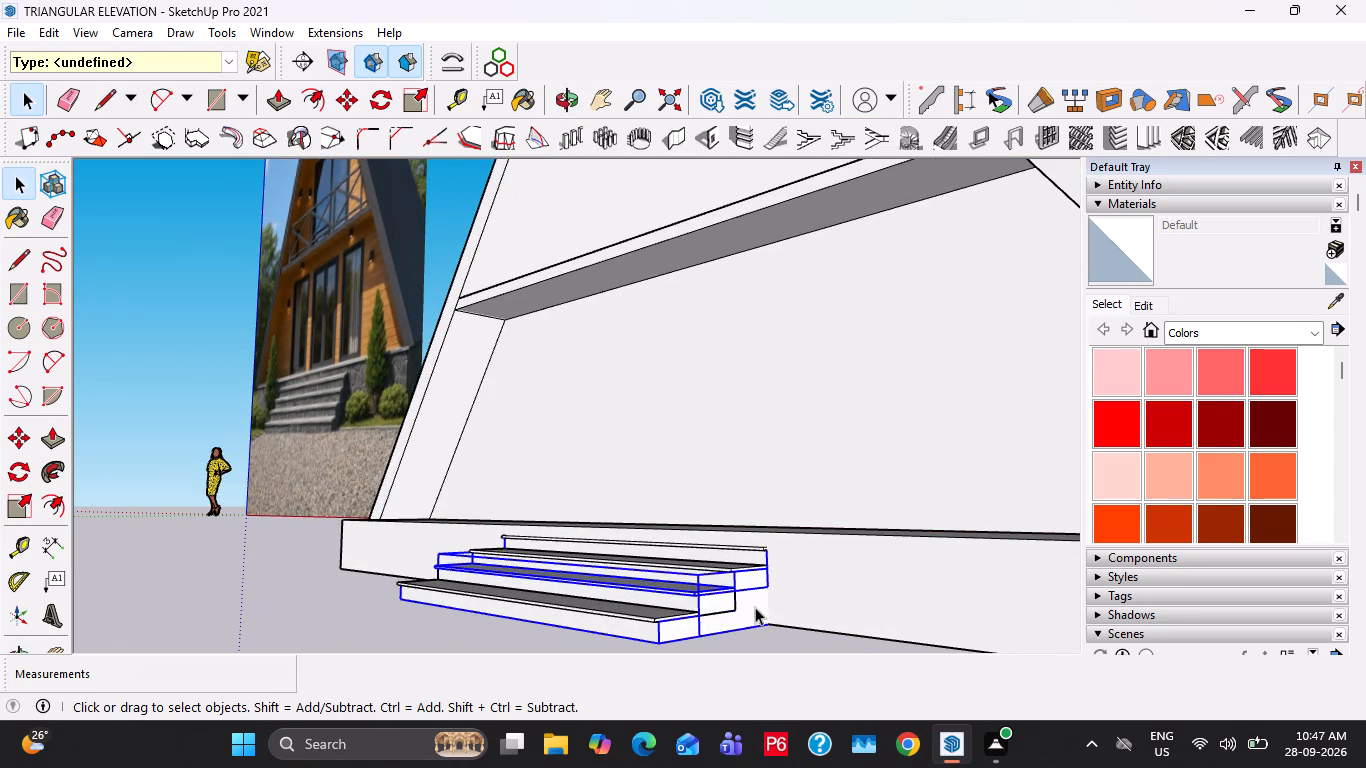
middle_click_drag(714, 591, 723, 654)
left_click(671, 634, "ctrl")
left_click(707, 572, "ctrl")
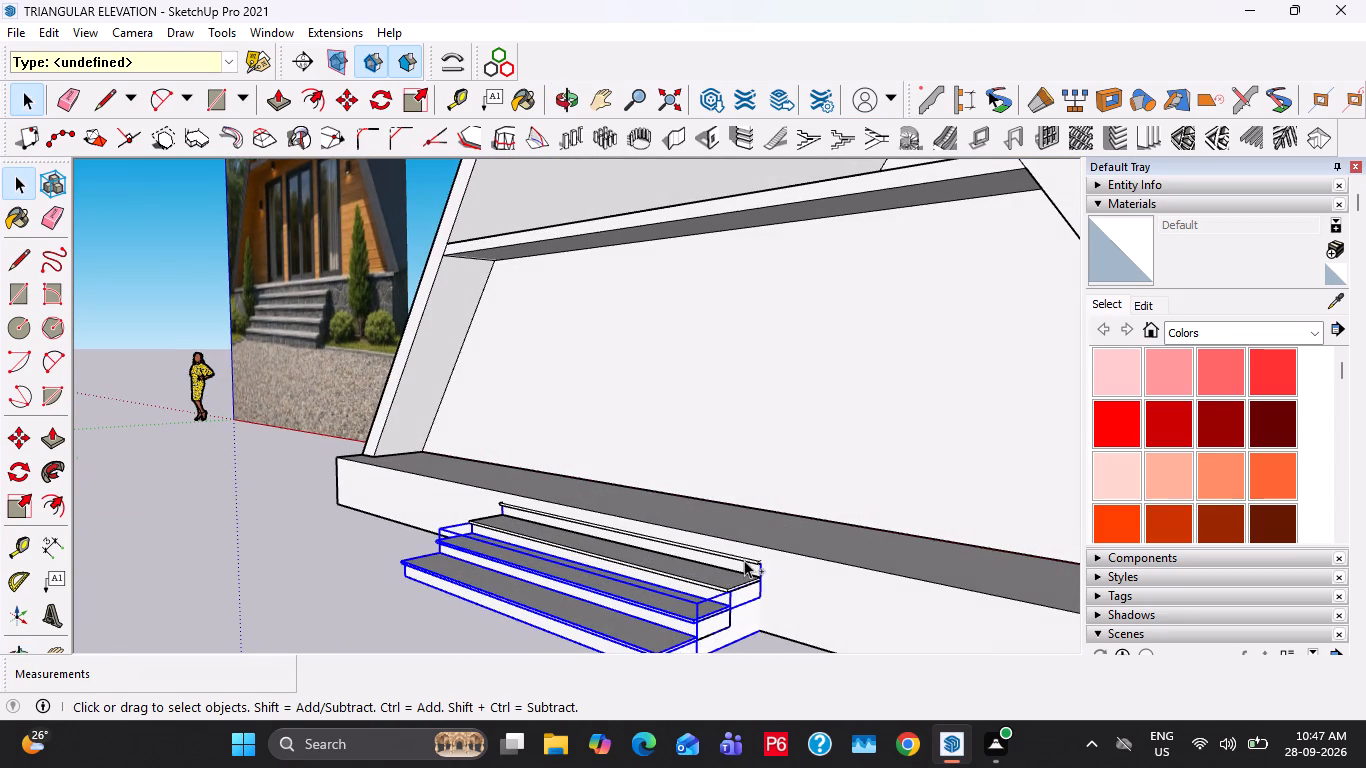
left_click(744, 557, "ctrl")
middle_click_drag(746, 557, 736, 636)
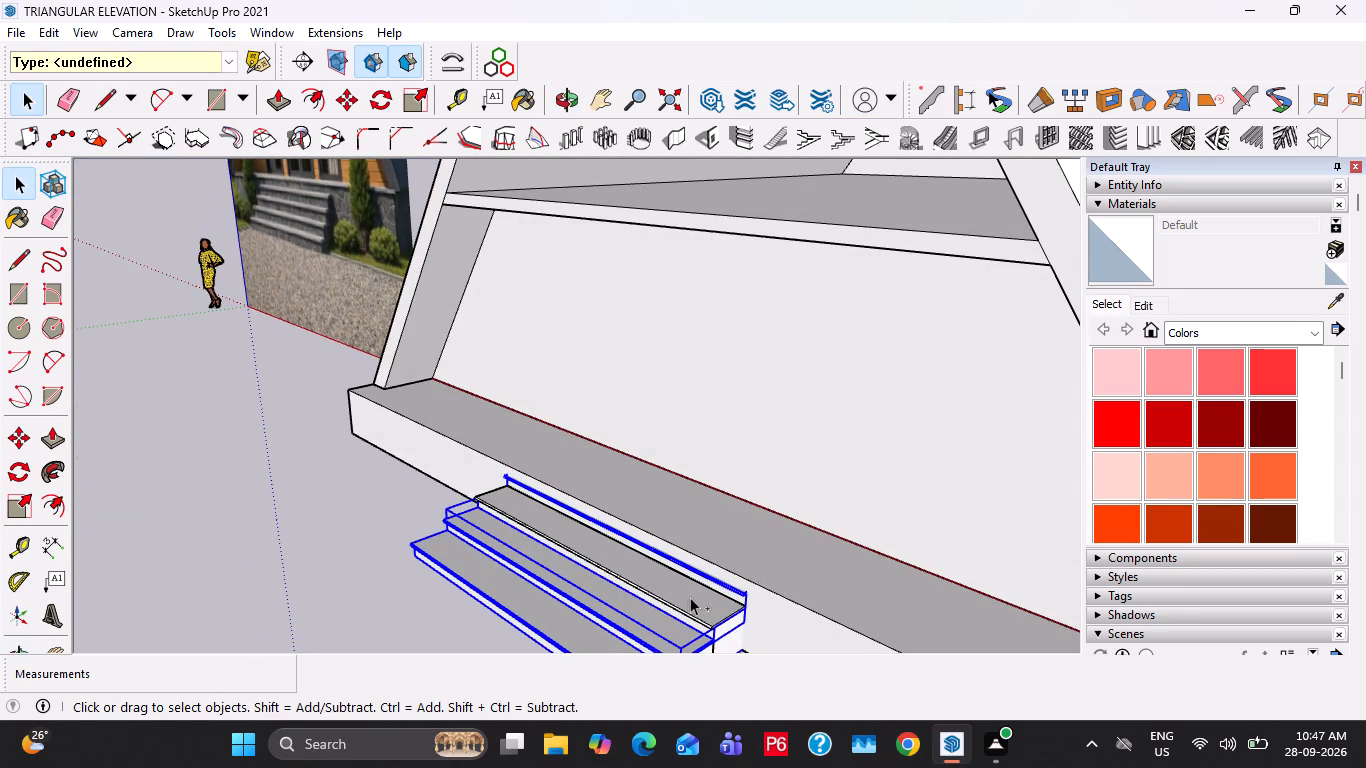
left_click(688, 599, "ctrl")
scroll(716, 610, "up", 8)
left_click(713, 630, "ctrl")
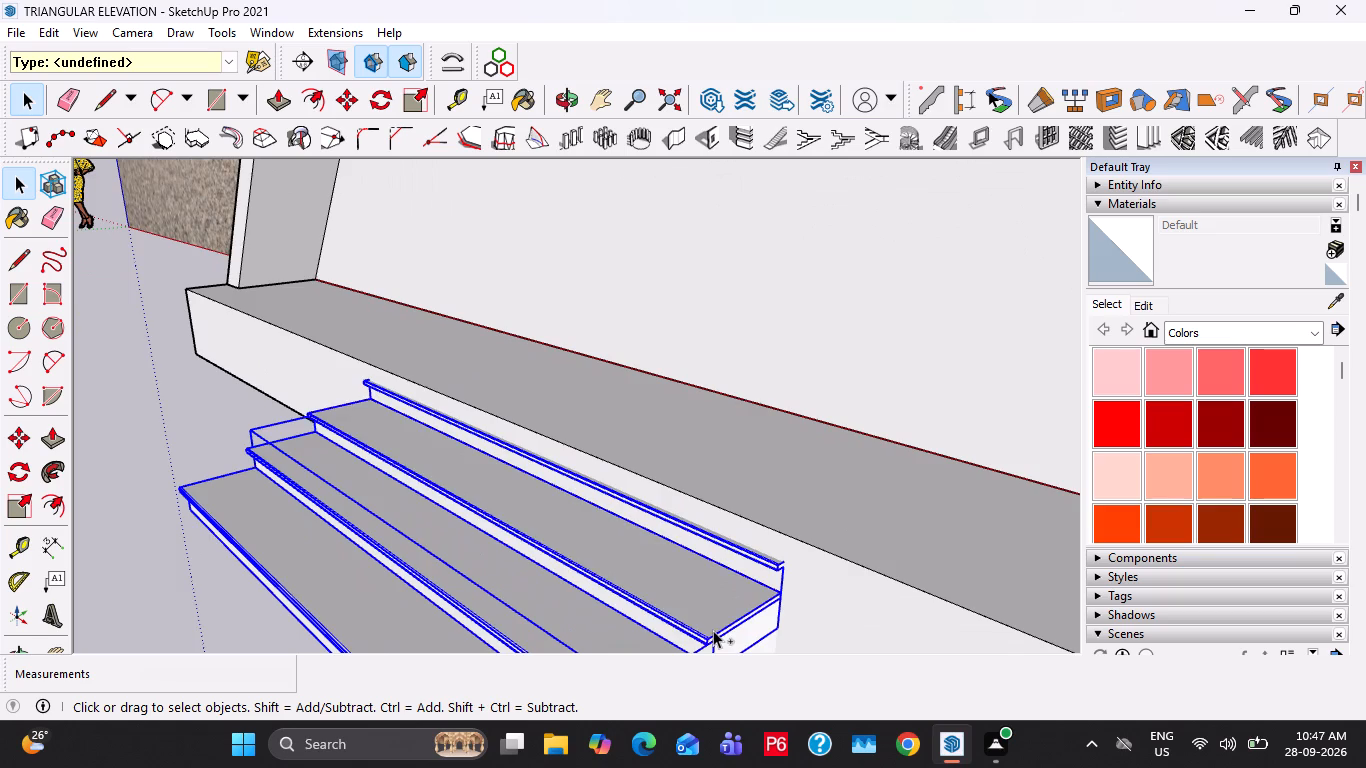
scroll(679, 540, "down", 7)
middle_click_drag(795, 547, 797, 580)
key("m")
left_click(817, 551)
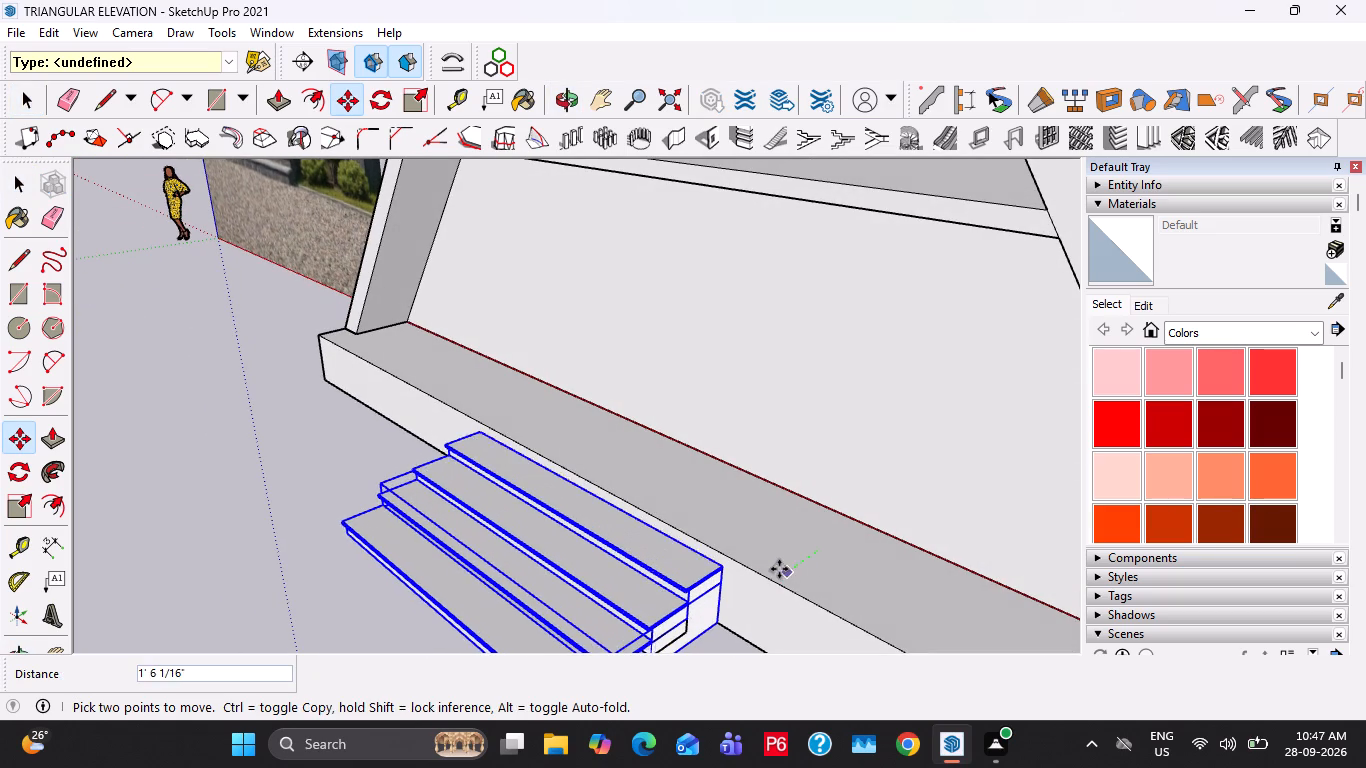
key("space")
left_click(671, 636, "ctrl")
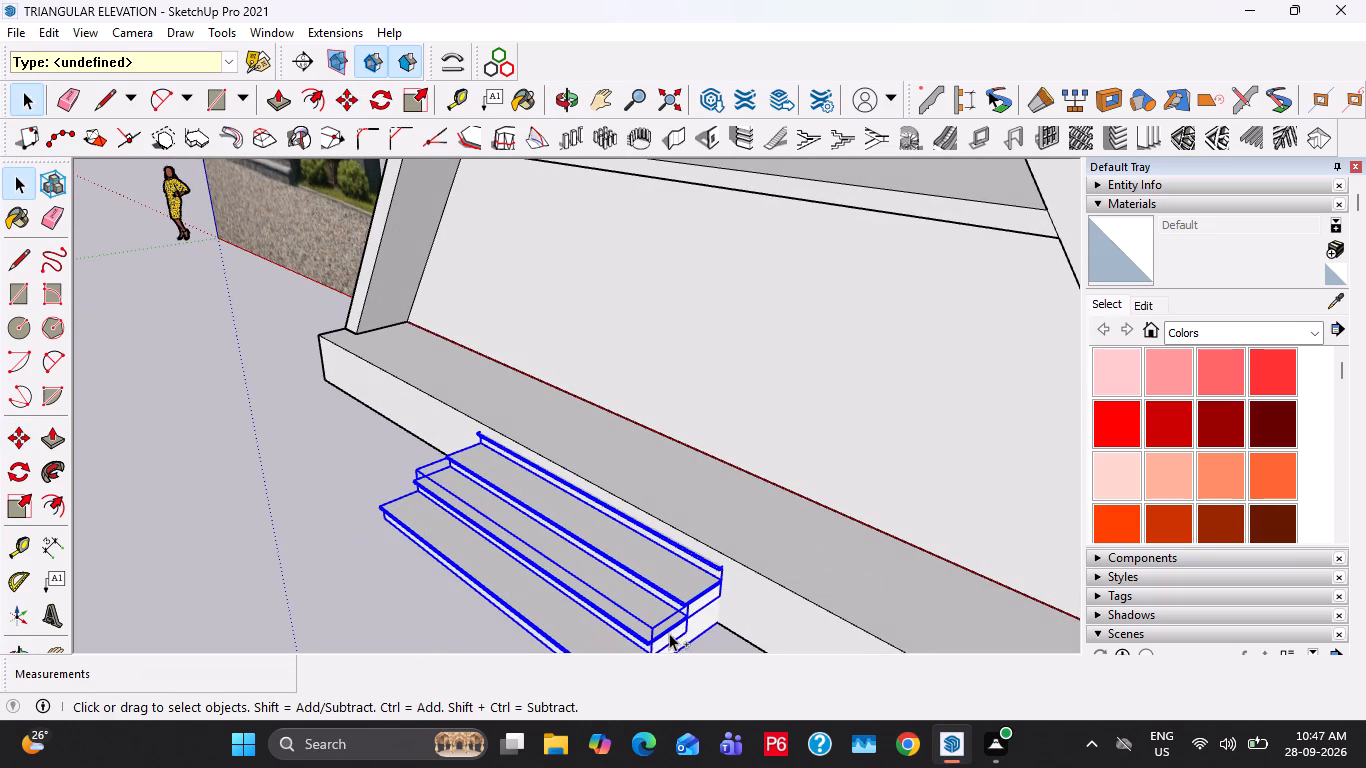
middle_click_drag(677, 617, 634, 584)
key("m")
left_click(815, 504)
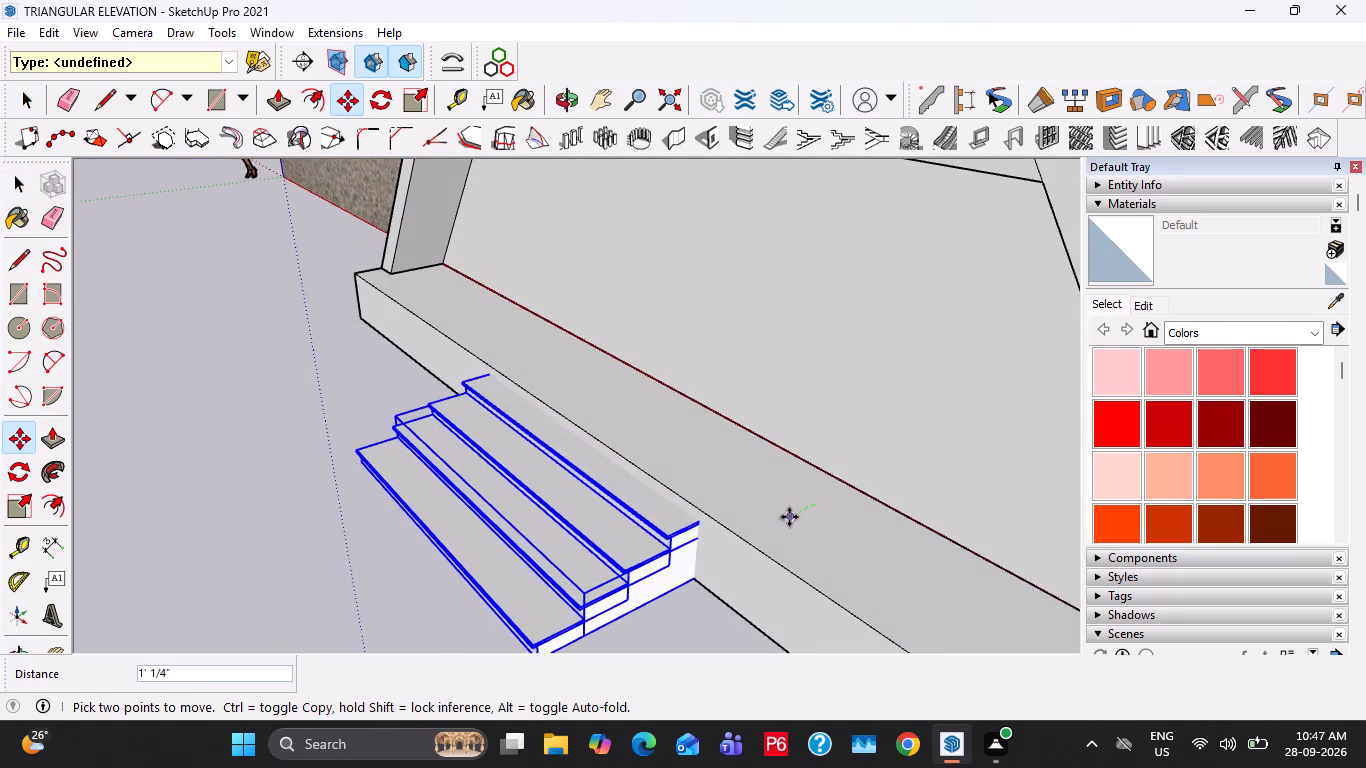
type("1'6\"")
key("Return")
key("space")
middle_click_drag(655, 501, 787, 470)
key("Escape")
scroll(744, 496, "down", 6)
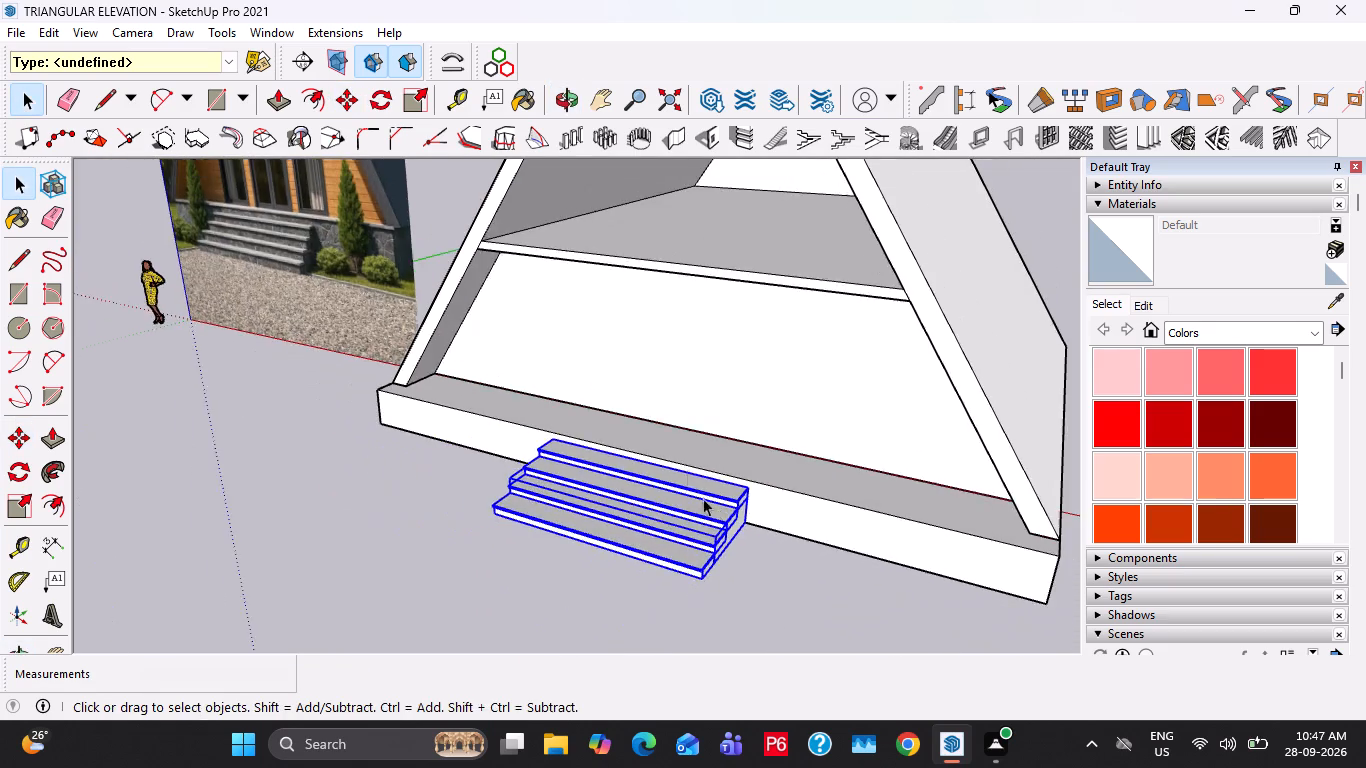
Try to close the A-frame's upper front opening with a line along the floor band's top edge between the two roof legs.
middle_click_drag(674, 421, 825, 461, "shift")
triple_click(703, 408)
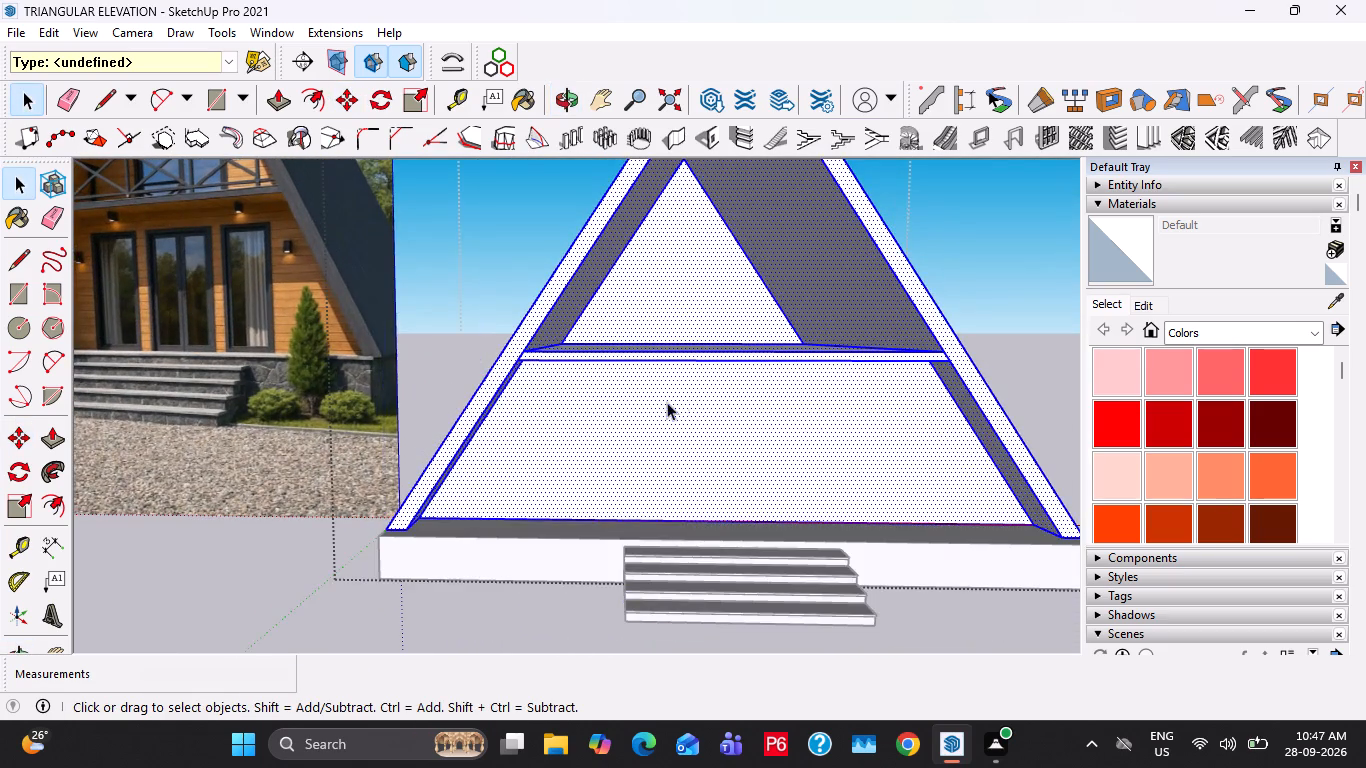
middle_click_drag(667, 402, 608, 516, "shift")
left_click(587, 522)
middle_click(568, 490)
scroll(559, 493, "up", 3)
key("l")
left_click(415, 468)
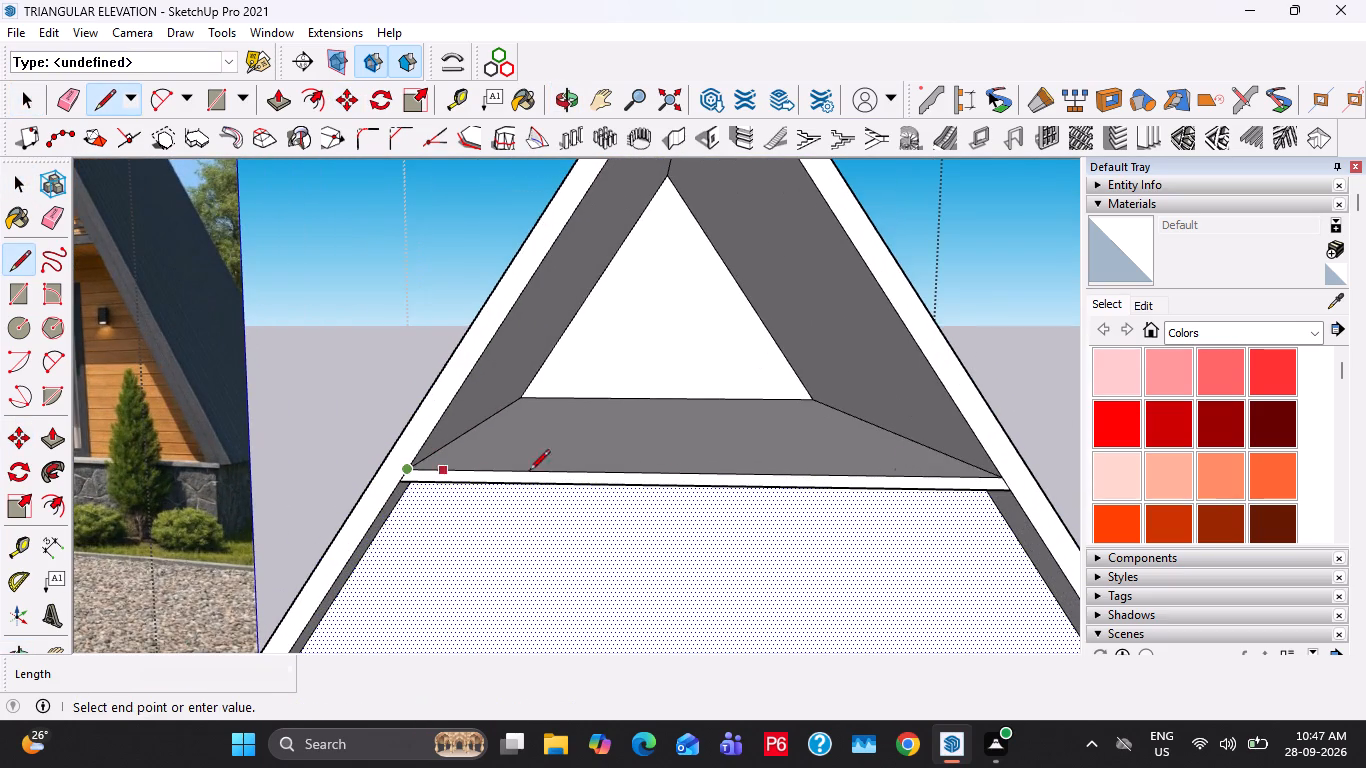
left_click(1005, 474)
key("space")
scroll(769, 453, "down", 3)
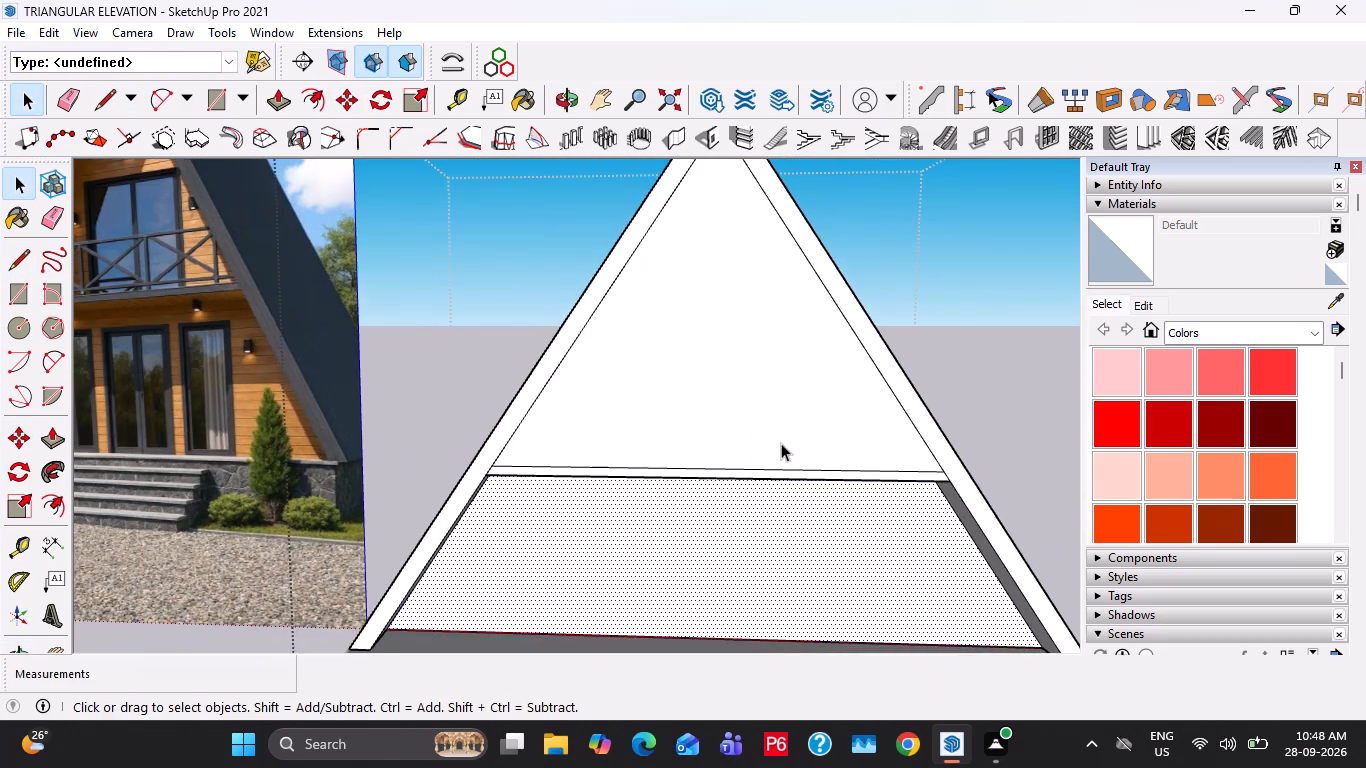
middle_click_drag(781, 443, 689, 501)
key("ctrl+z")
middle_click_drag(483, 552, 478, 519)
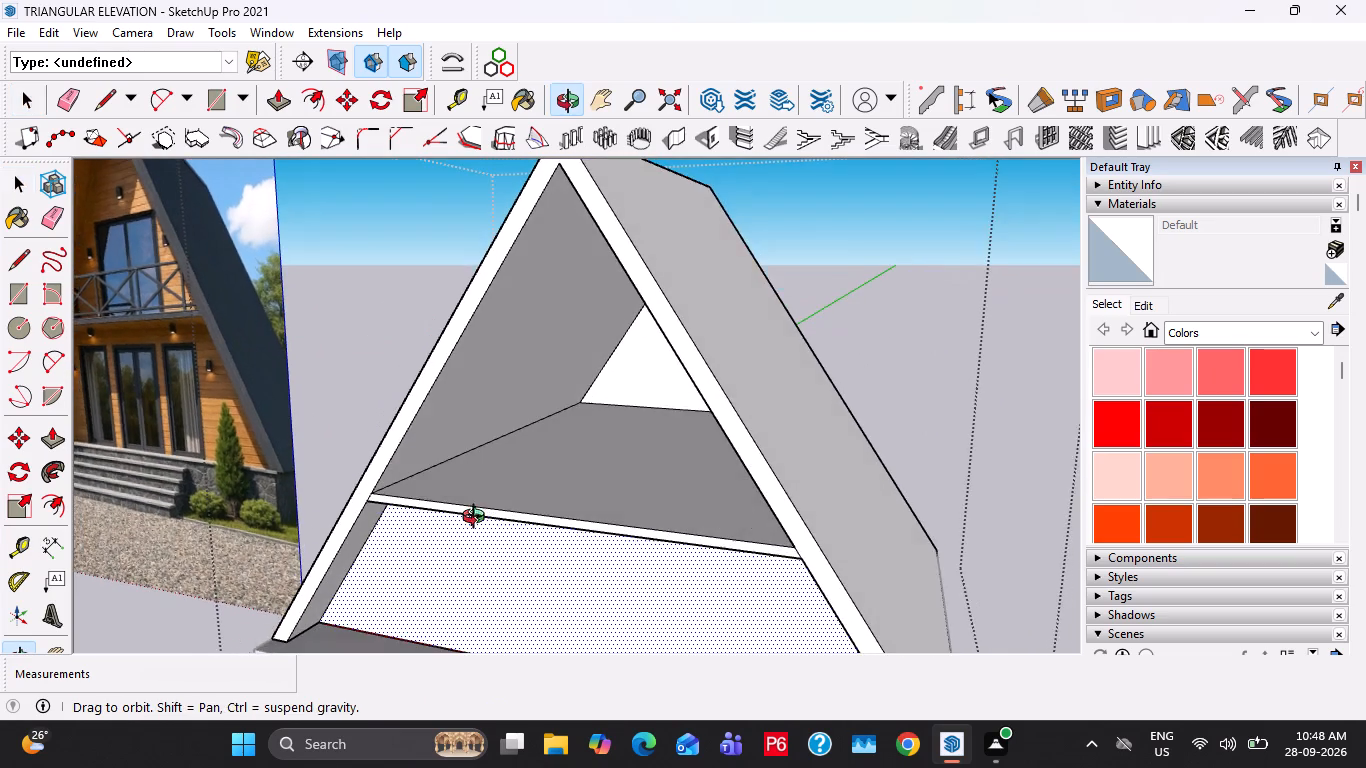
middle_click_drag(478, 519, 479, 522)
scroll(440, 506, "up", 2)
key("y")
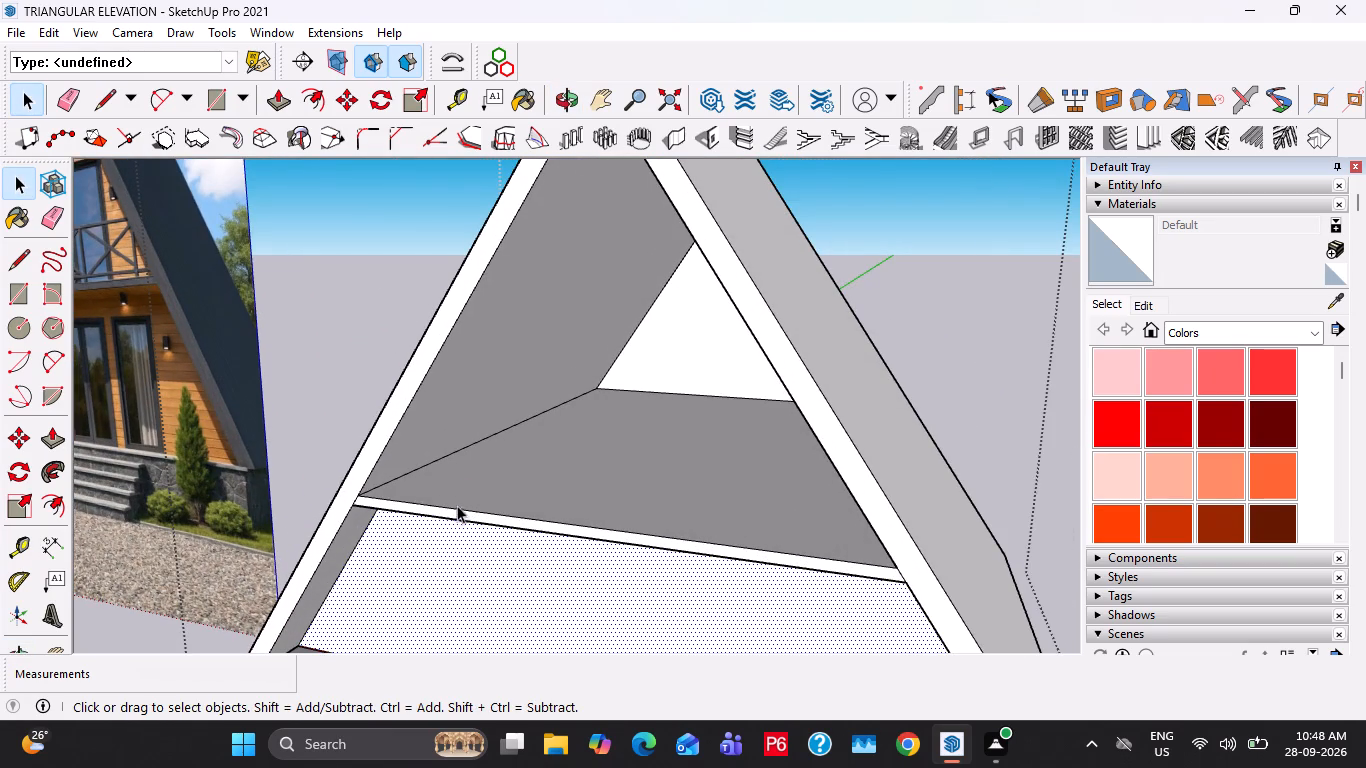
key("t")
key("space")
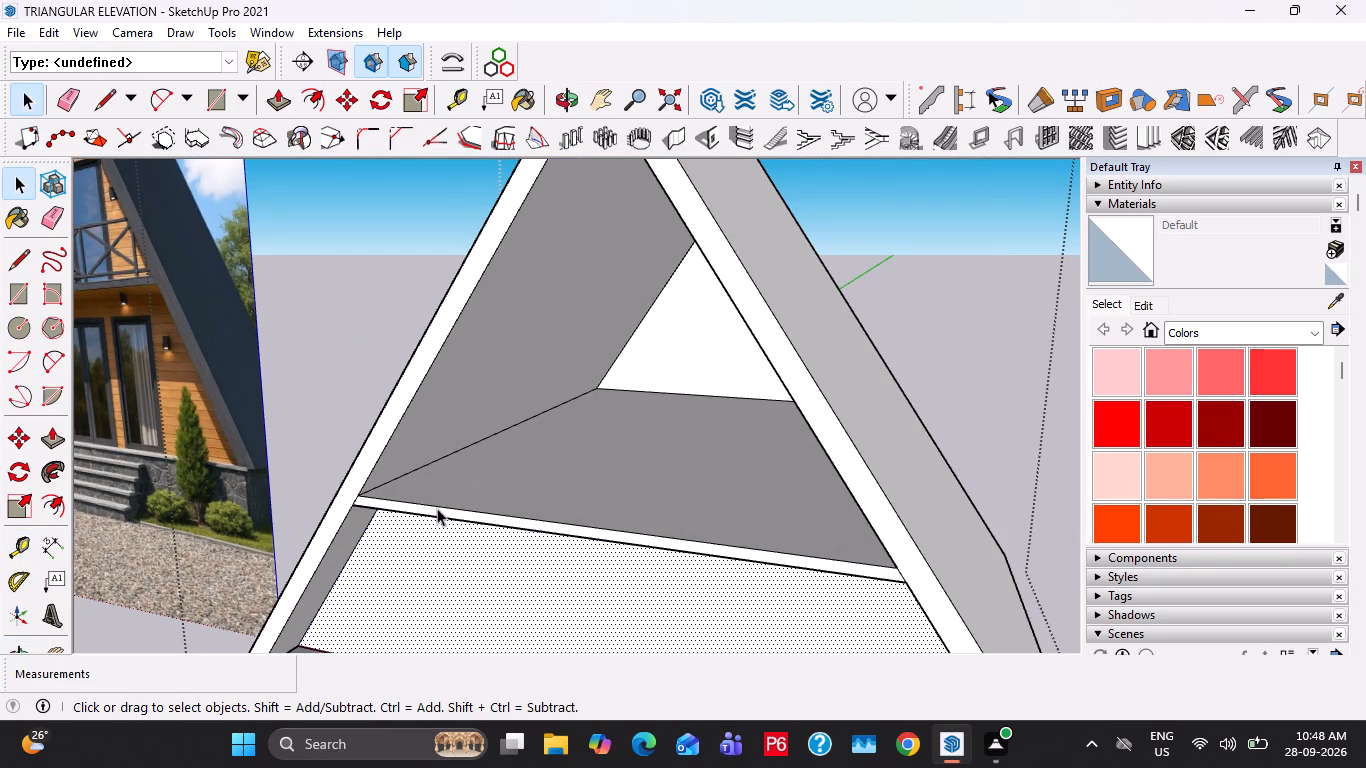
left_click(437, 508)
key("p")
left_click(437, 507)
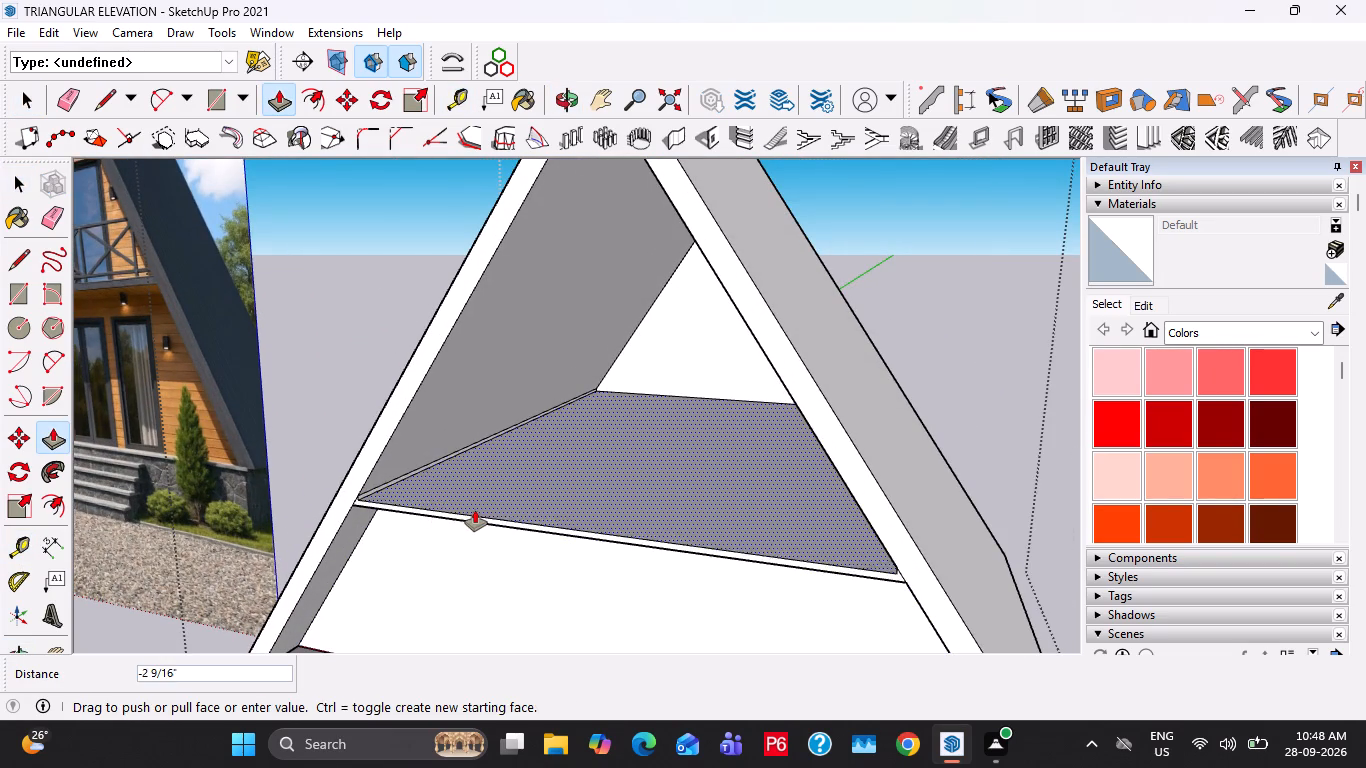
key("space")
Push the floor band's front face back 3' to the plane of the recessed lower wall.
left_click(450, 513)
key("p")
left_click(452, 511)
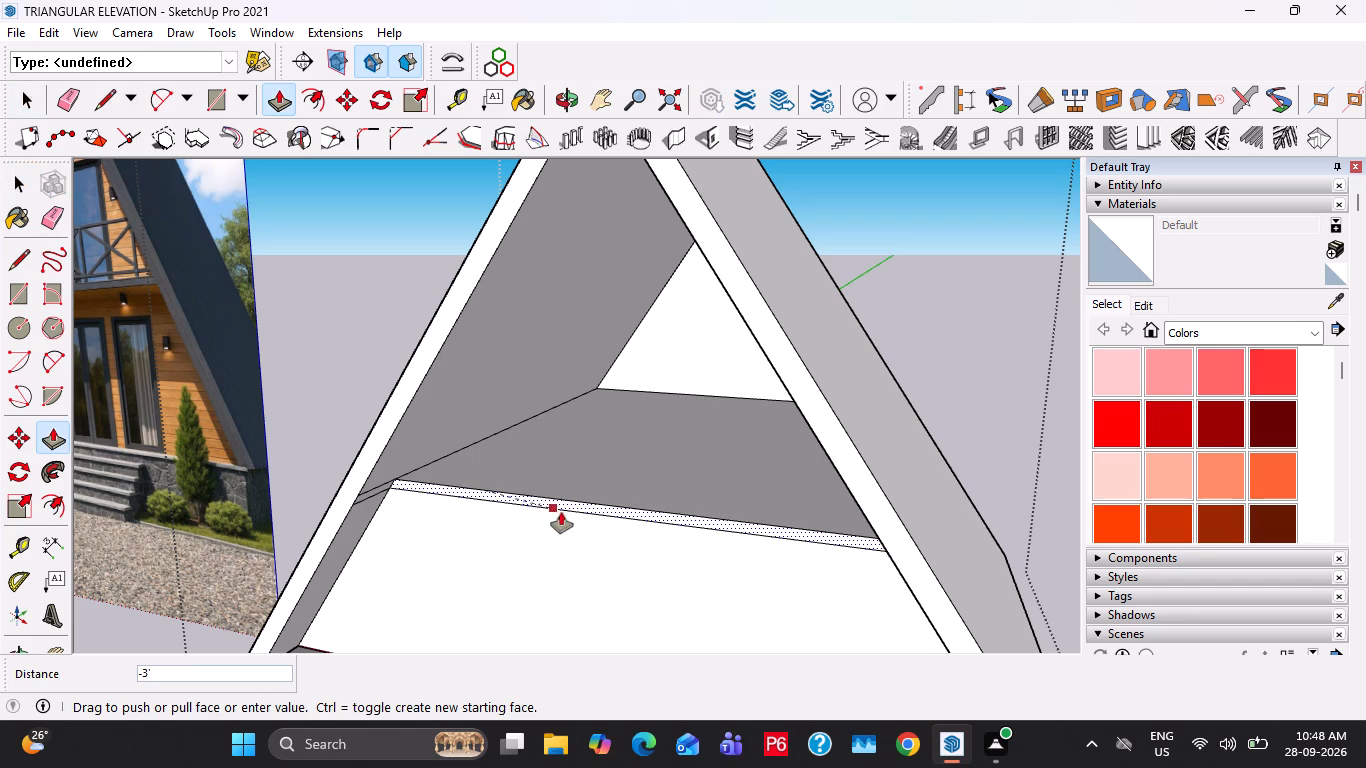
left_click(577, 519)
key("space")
Draw a line about 23' 7" long along the recessed floor band's top front edge, between its two end corners.
middle_click_drag(431, 484, 545, 491)
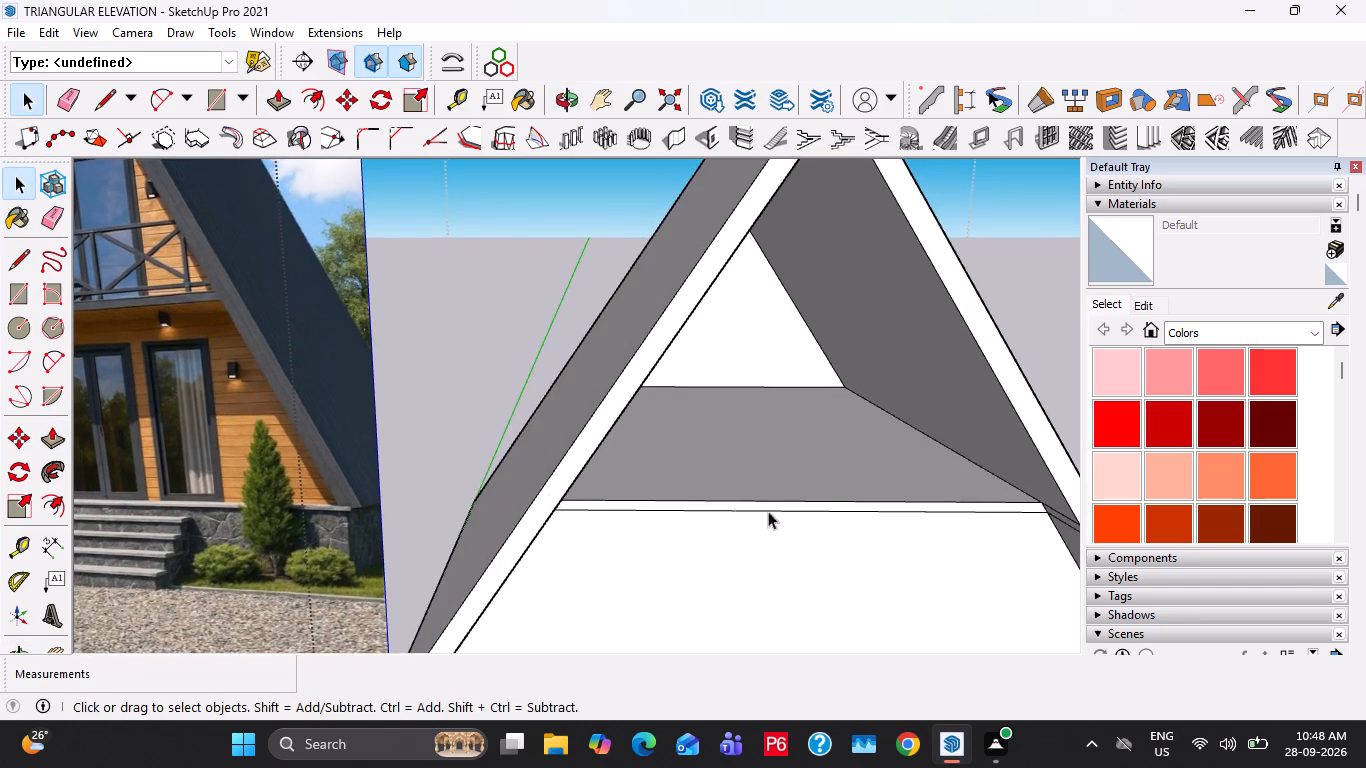
key("l")
scroll(976, 536, "up", 2)
left_click(1054, 496)
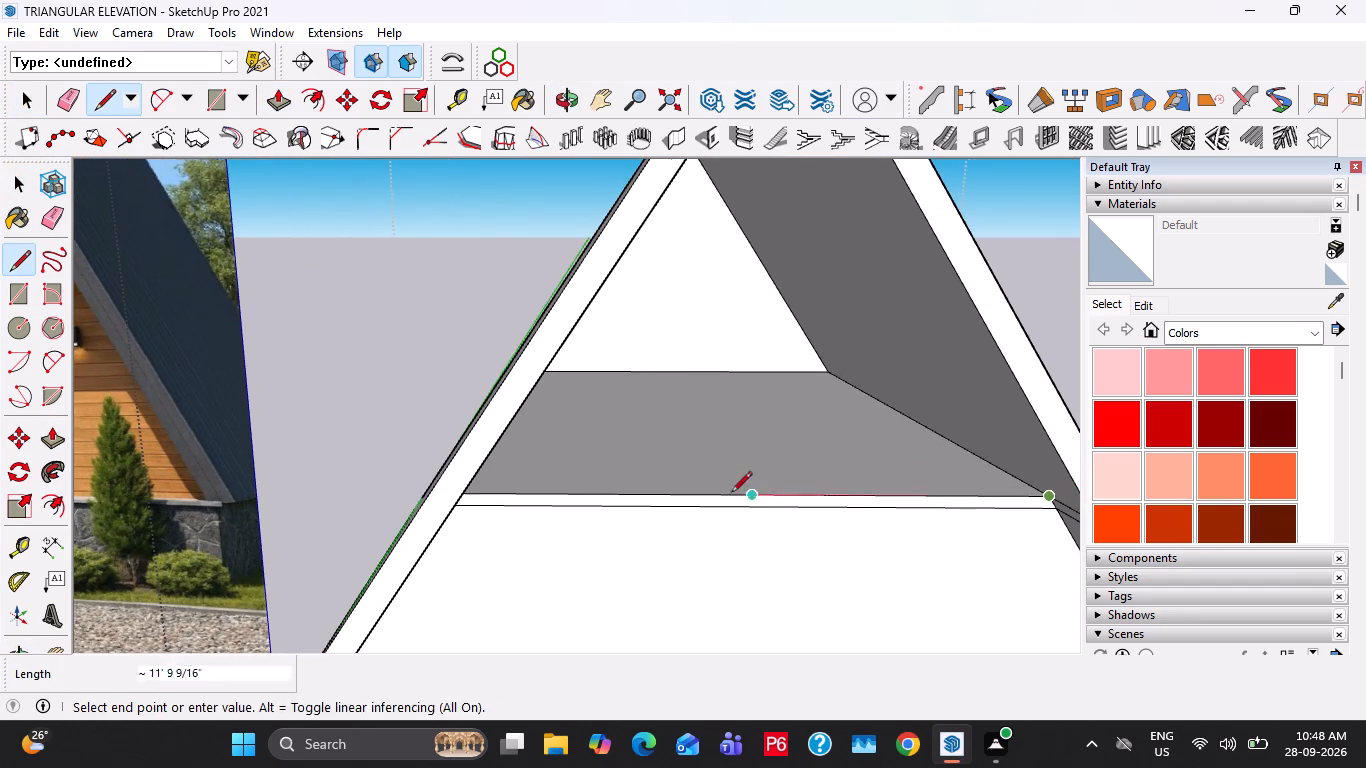
middle_click_drag(731, 494, 606, 491)
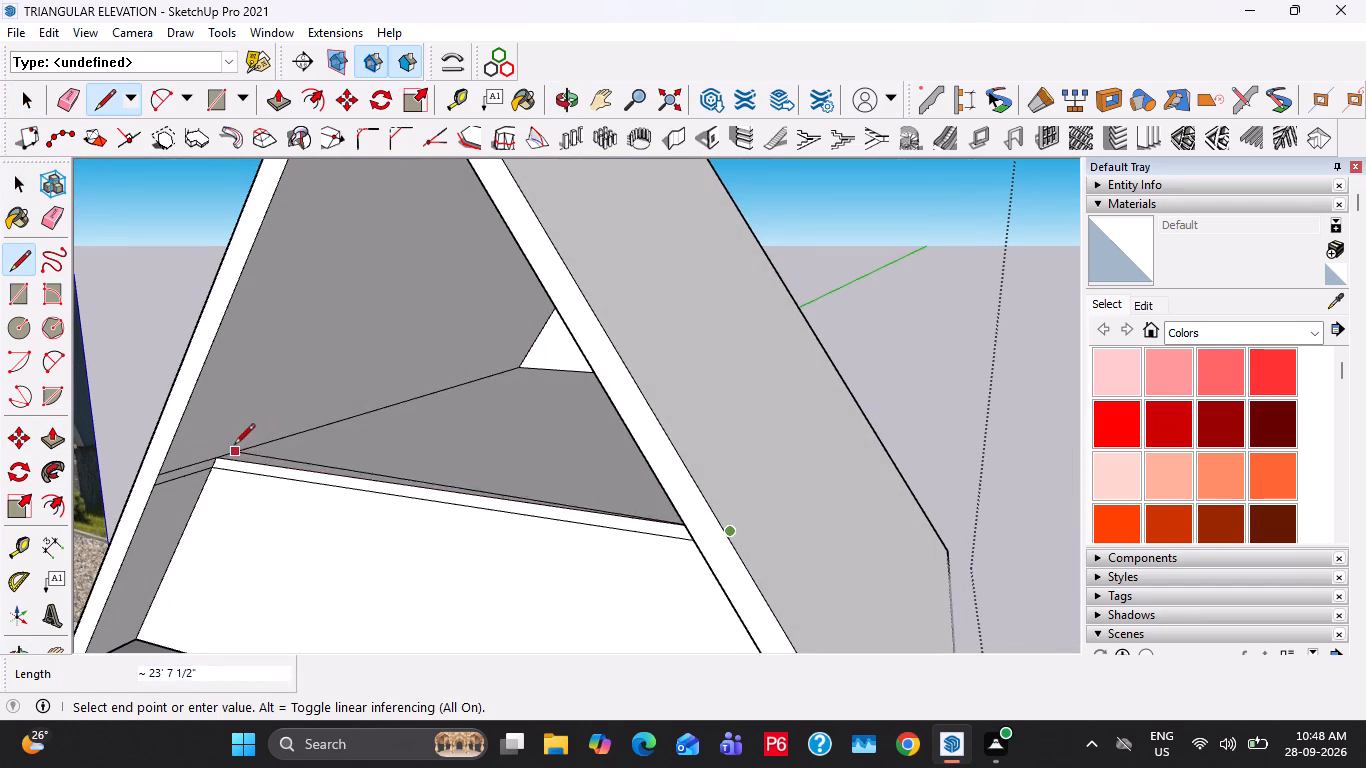
left_click(223, 452)
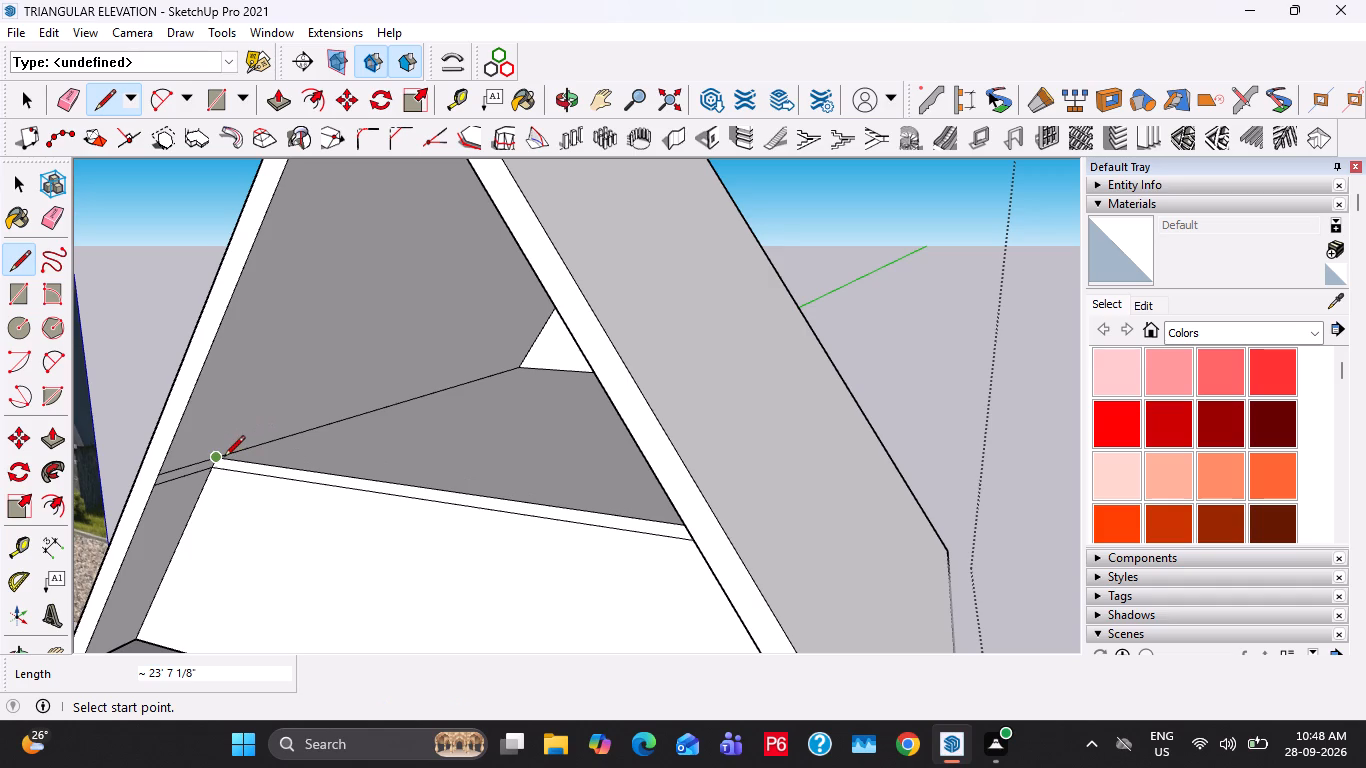
Draw a line about 21' 3" long from the recessed floor band's top corner up the roof's inner slope to the inner ridge.
left_click(224, 458)
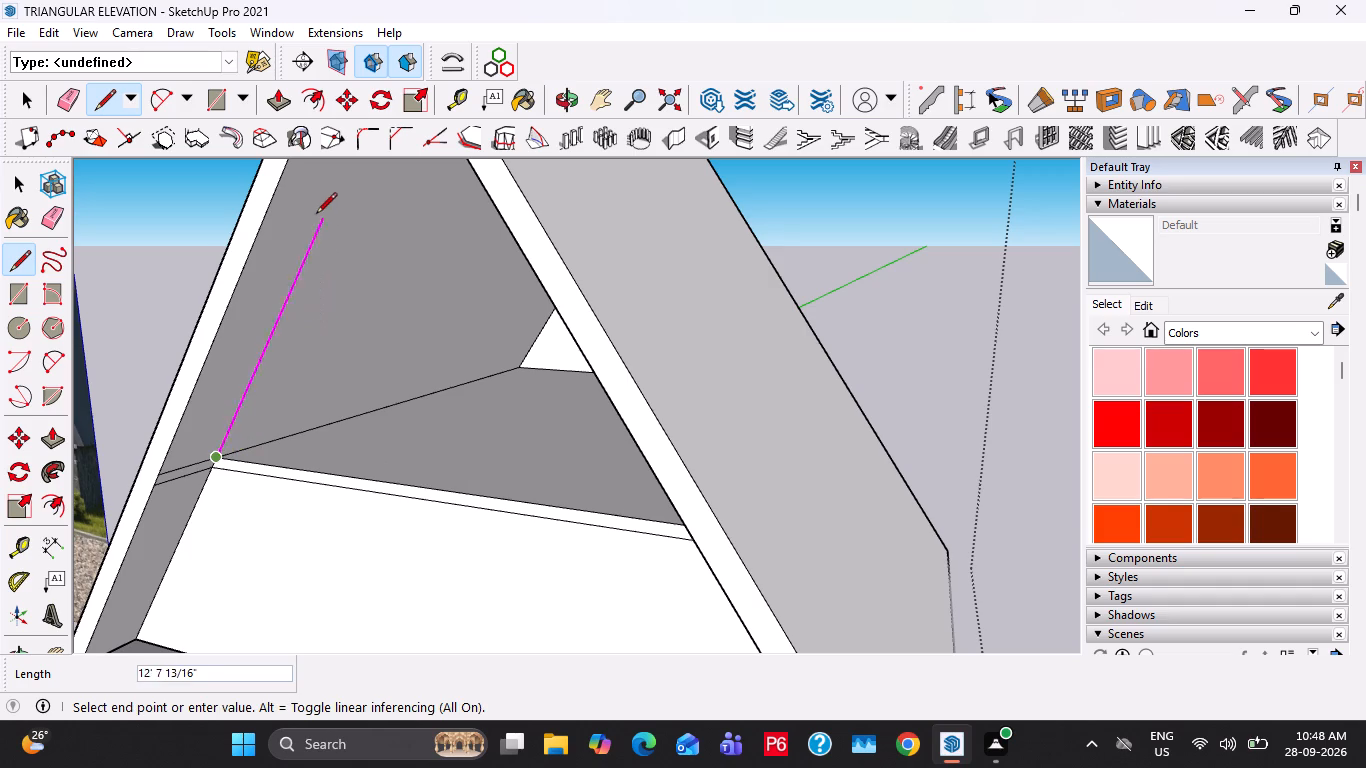
middle_click_drag(316, 215, 355, 297, "shift")
middle_click_drag(392, 244, 424, 321, "shift")
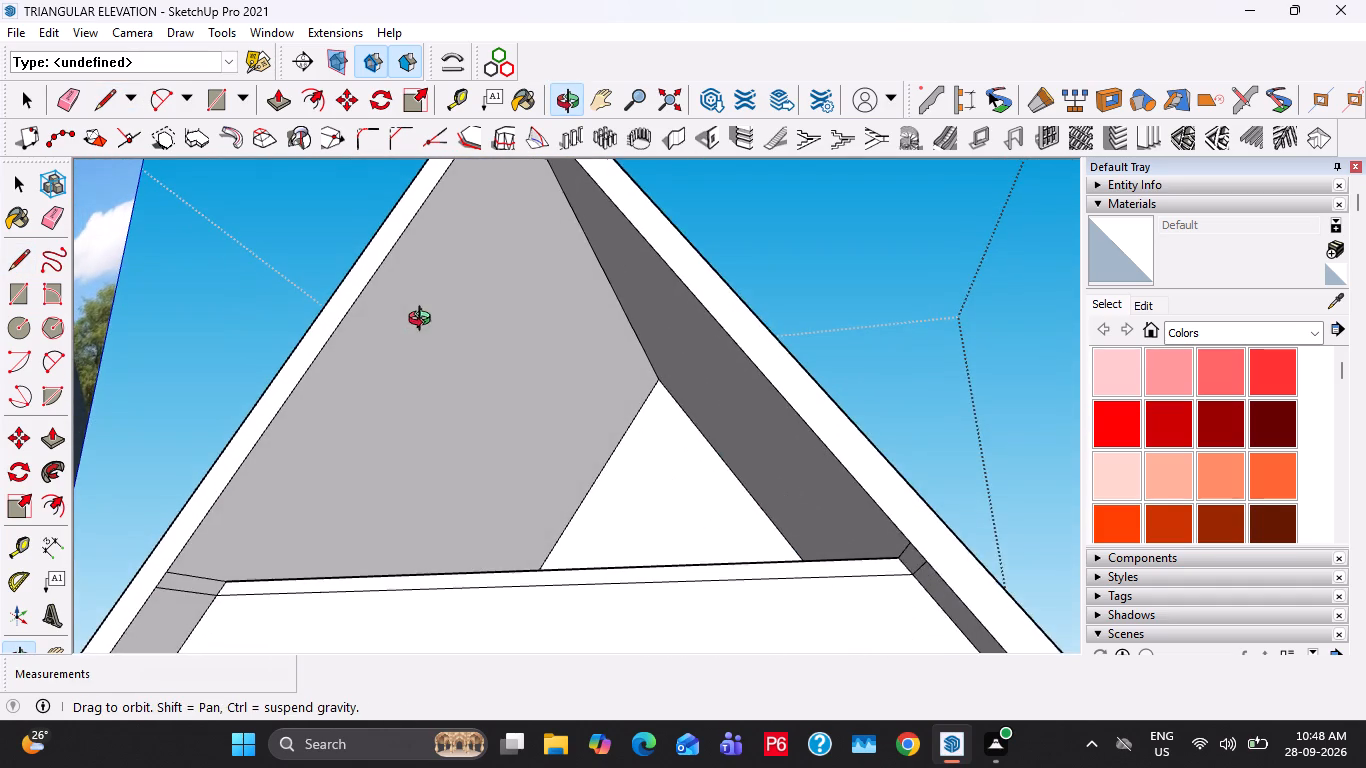
middle_click_drag(424, 321, 425, 320, "shift")
middle_click_drag(499, 220, 463, 323, "shift")
middle_click_drag(477, 259, 503, 214)
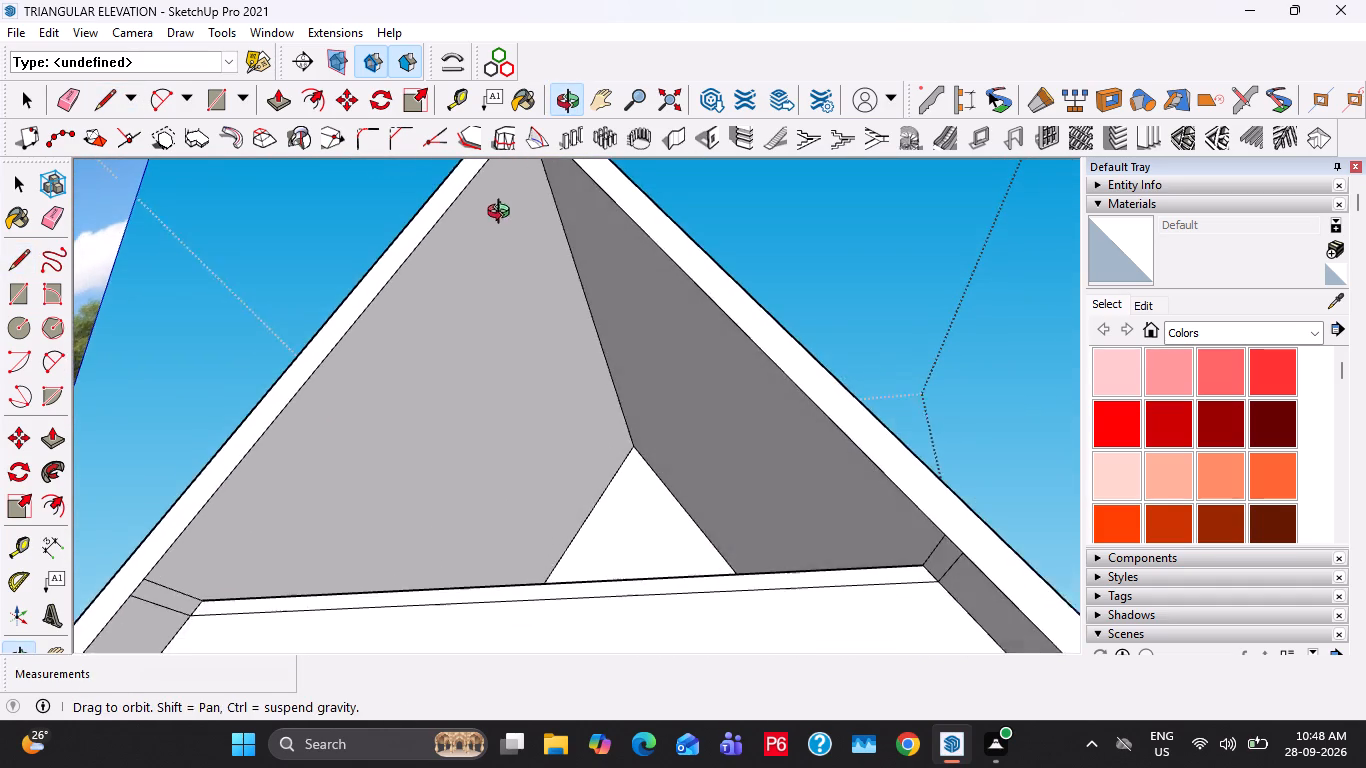
middle_click_drag(503, 214, 507, 208)
middle_click_drag(534, 192, 517, 256, "shift")
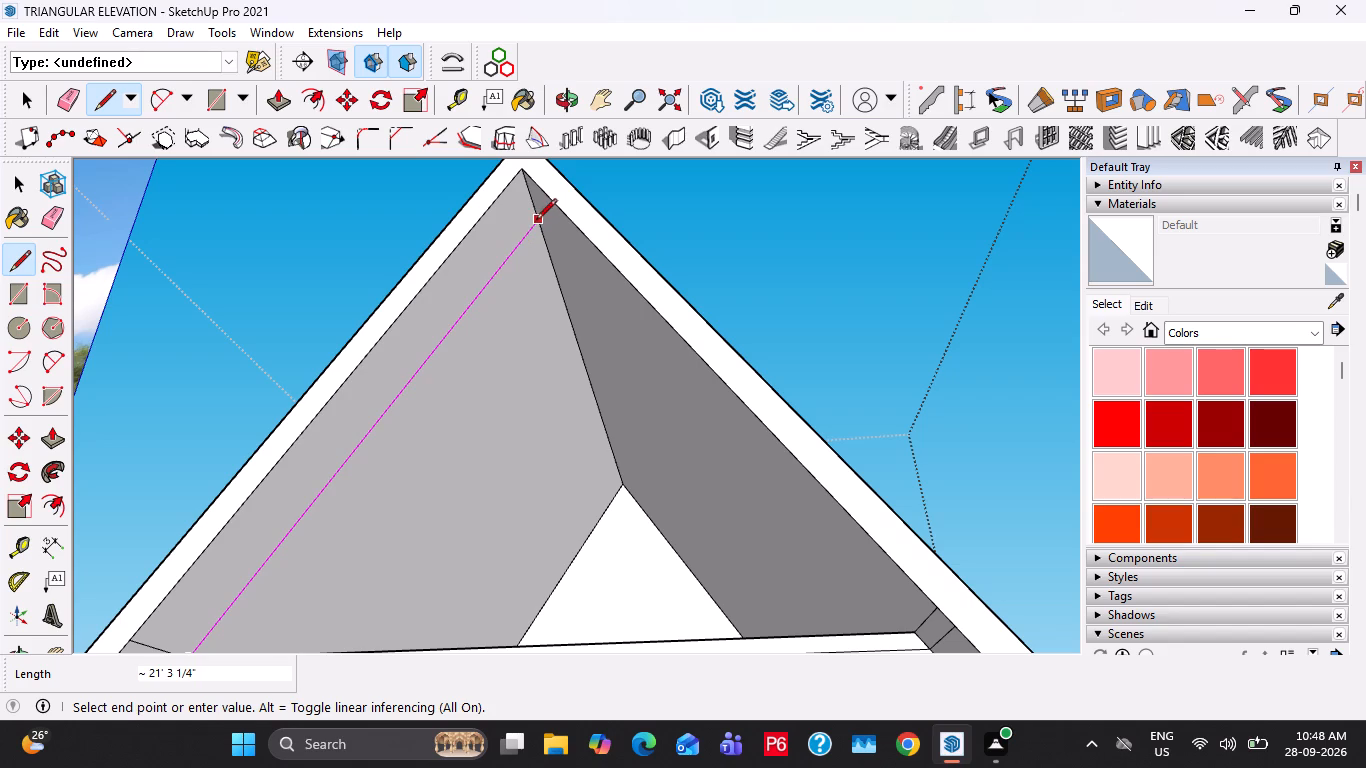
left_click(537, 220)
Complete the recessed upper gable outline with lines about 21' 3" long up both inner roof slopes to the inner ridge.
left_click(532, 230)
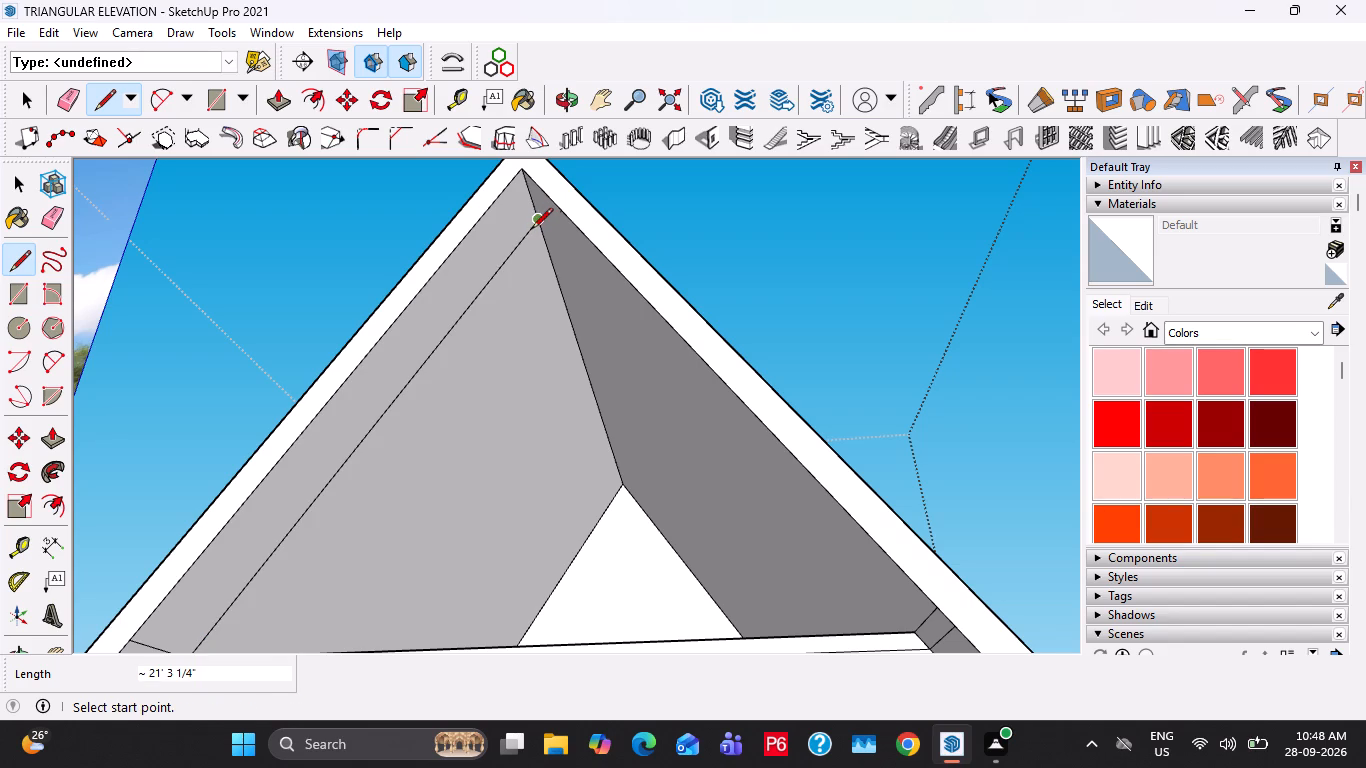
middle_click_drag(709, 439, 658, 356, "shift")
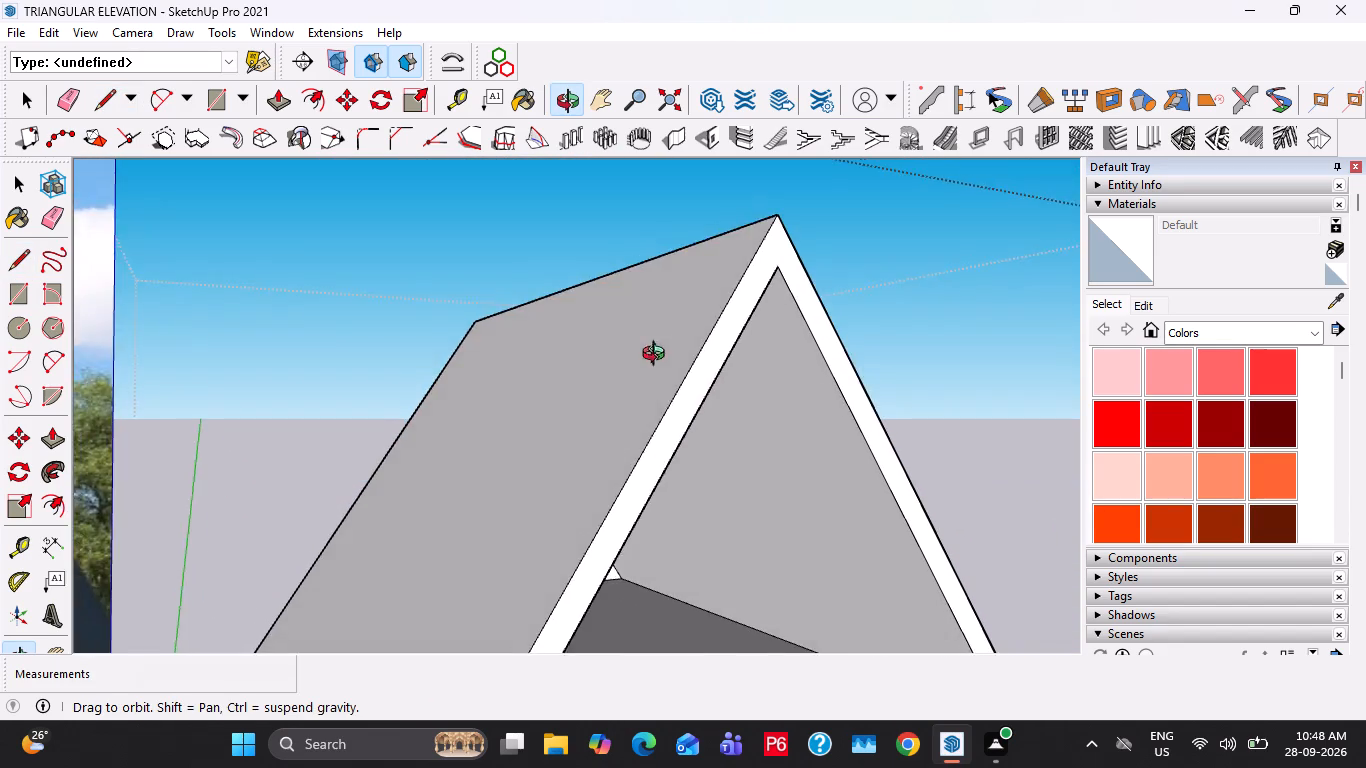
middle_click_drag(658, 356, 532, 270, "shift")
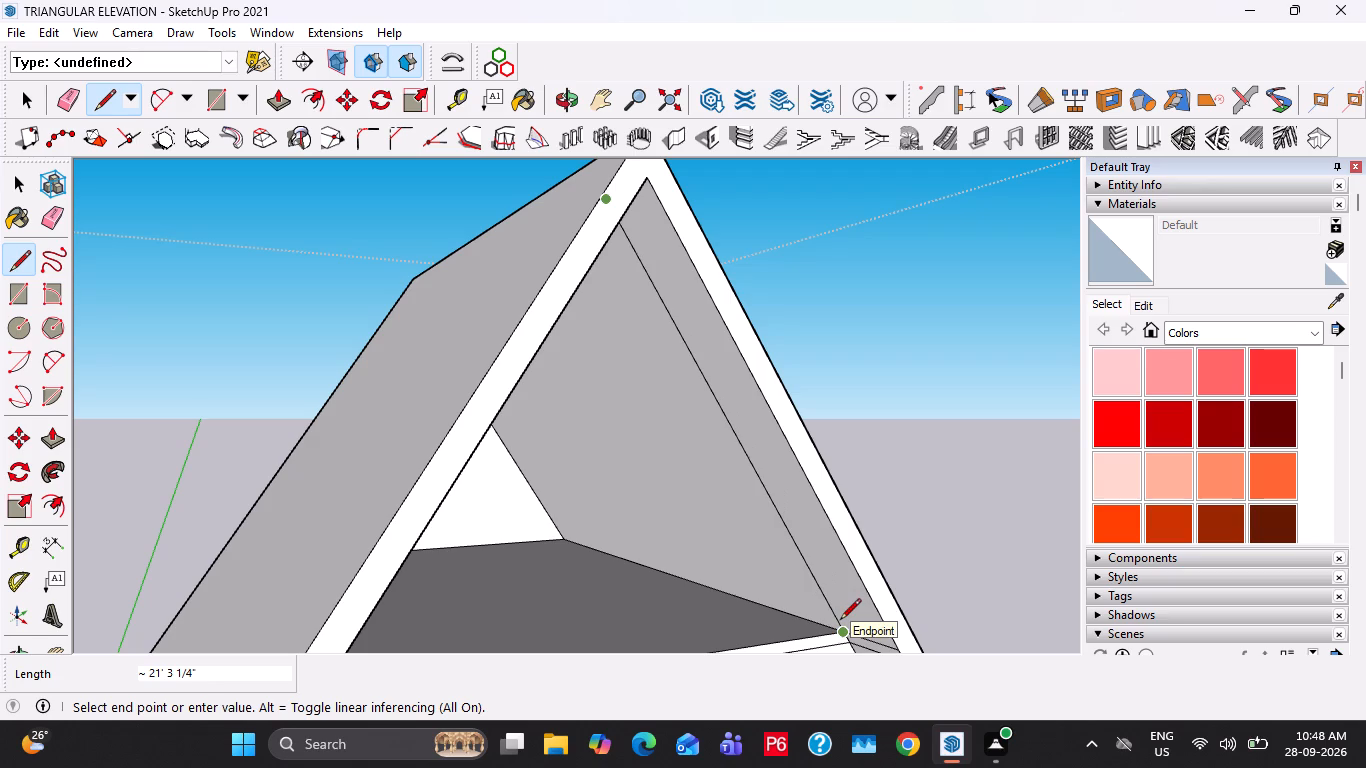
key("space")
key("l")
left_click(835, 630)
middle_click_drag(681, 369, 676, 356)
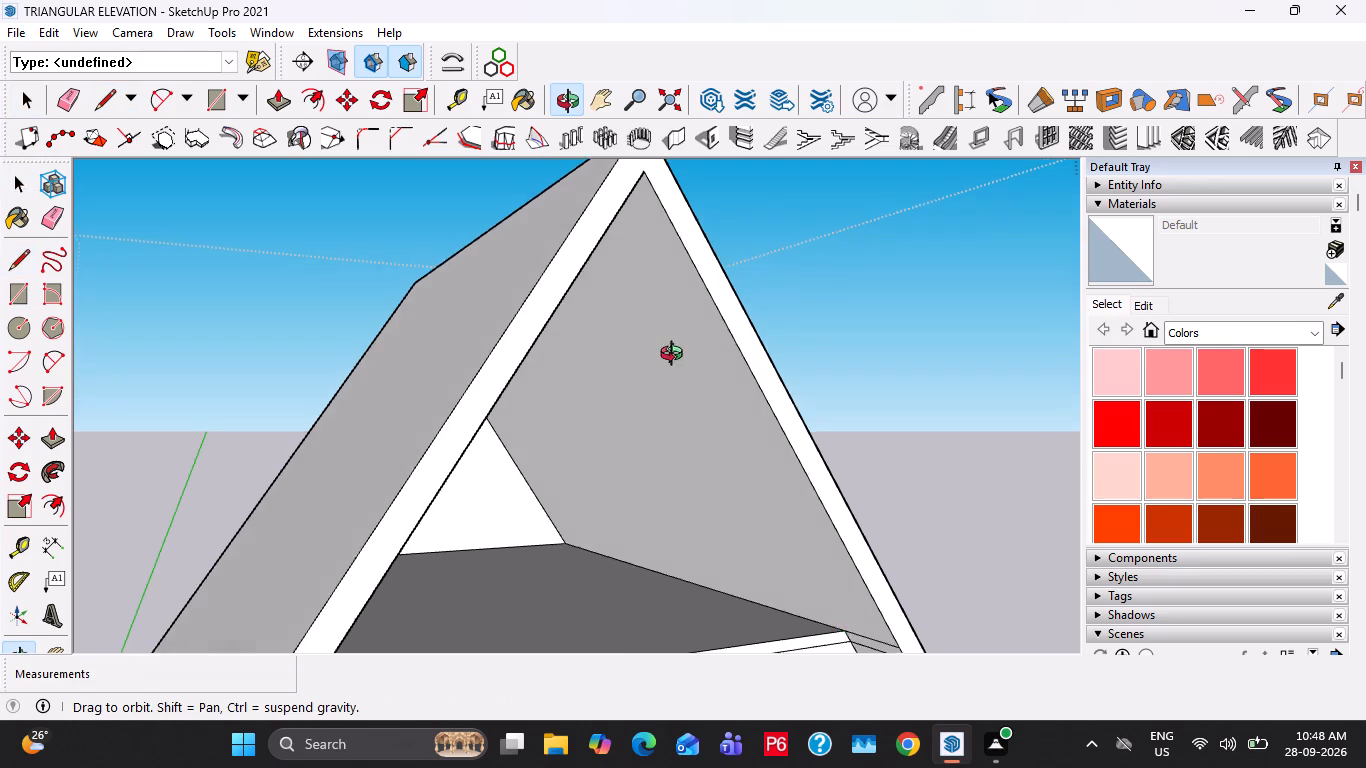
middle_click_drag(676, 356, 613, 377)
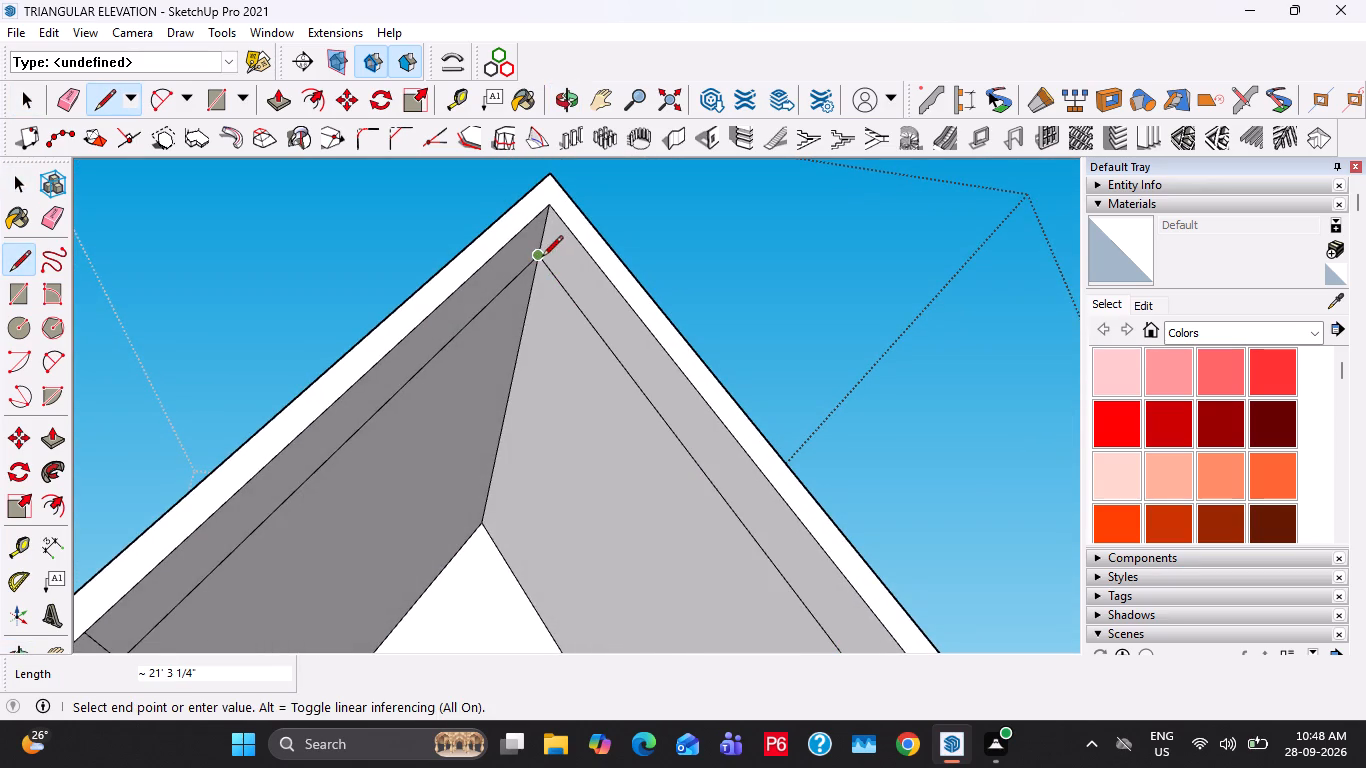
left_click(542, 258)
key("space")
Pull the floor band's recessed front face forward 3' to the front of the roof shell.
scroll(536, 277, "down", 4)
middle_click_drag(547, 415, 538, 373)
scroll(438, 464, "up", 4)
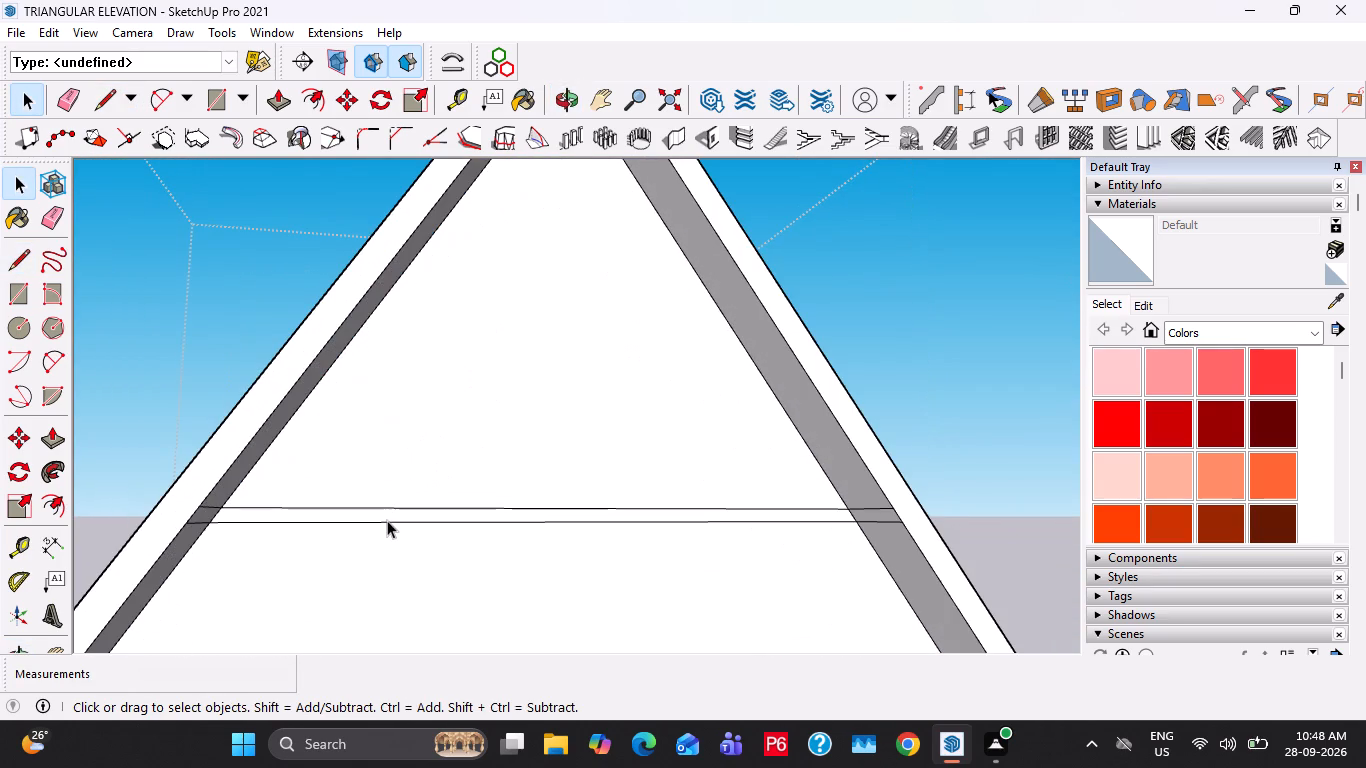
left_click(386, 517)
key("p")
left_click(386, 517)
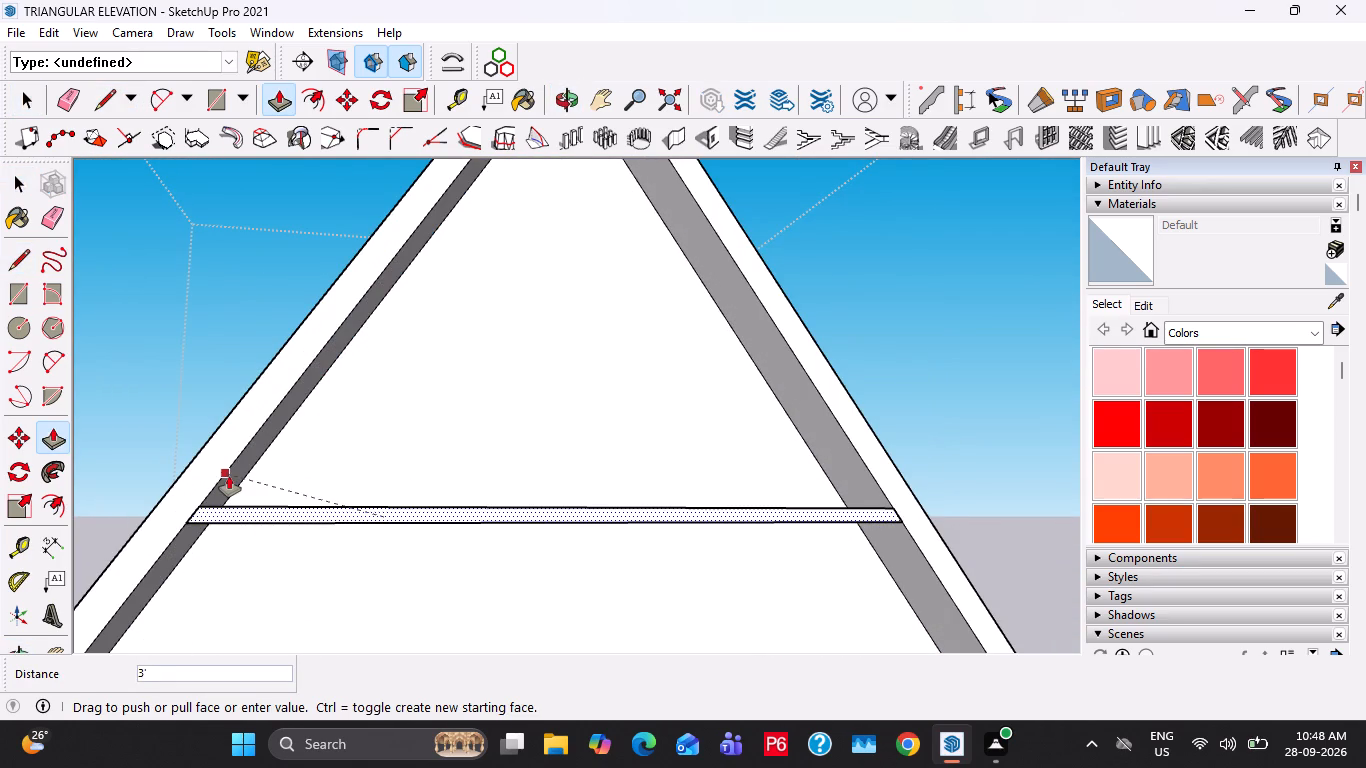
left_click(229, 476)
middle_click_drag(402, 495, 282, 674)
key("space")
scroll(452, 495, "down", 5)
middle_click_drag(525, 580, 539, 571)
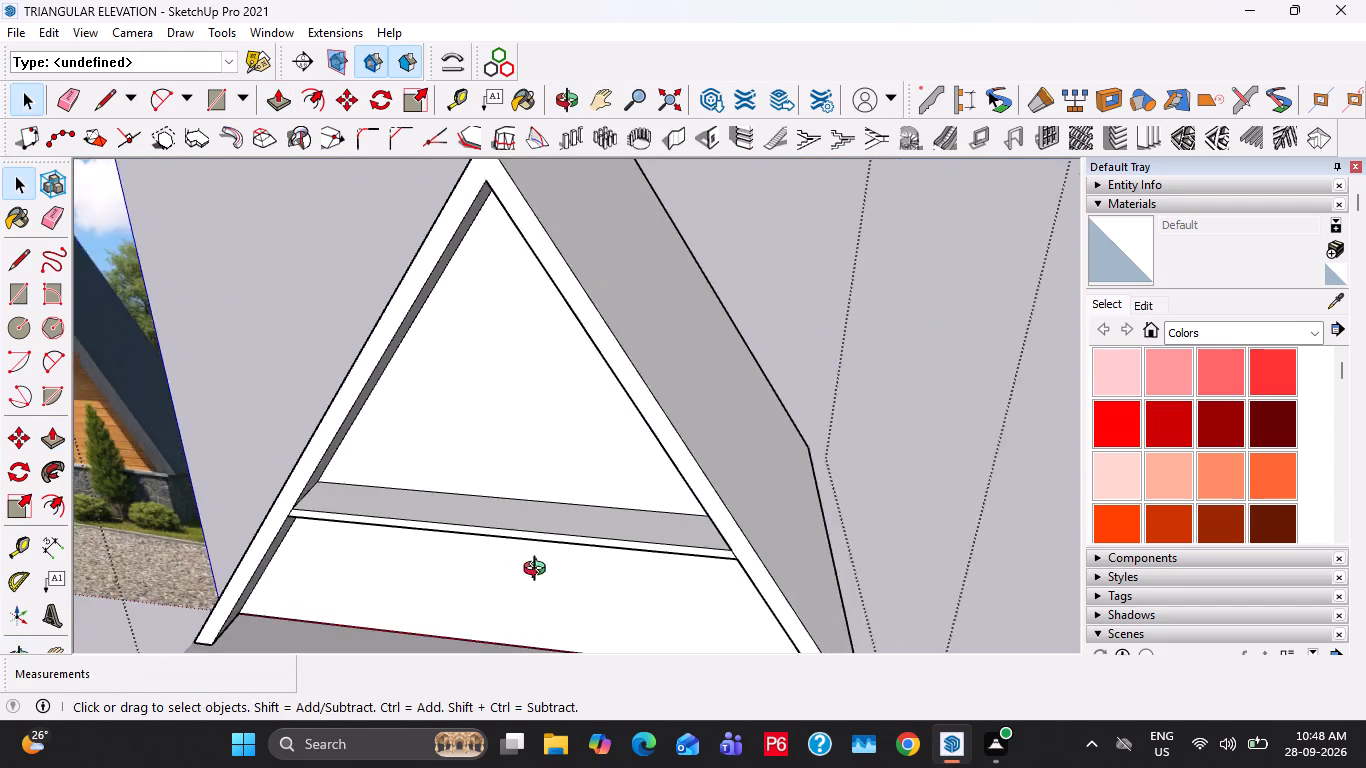
middle_click_drag(539, 571, 676, 540)
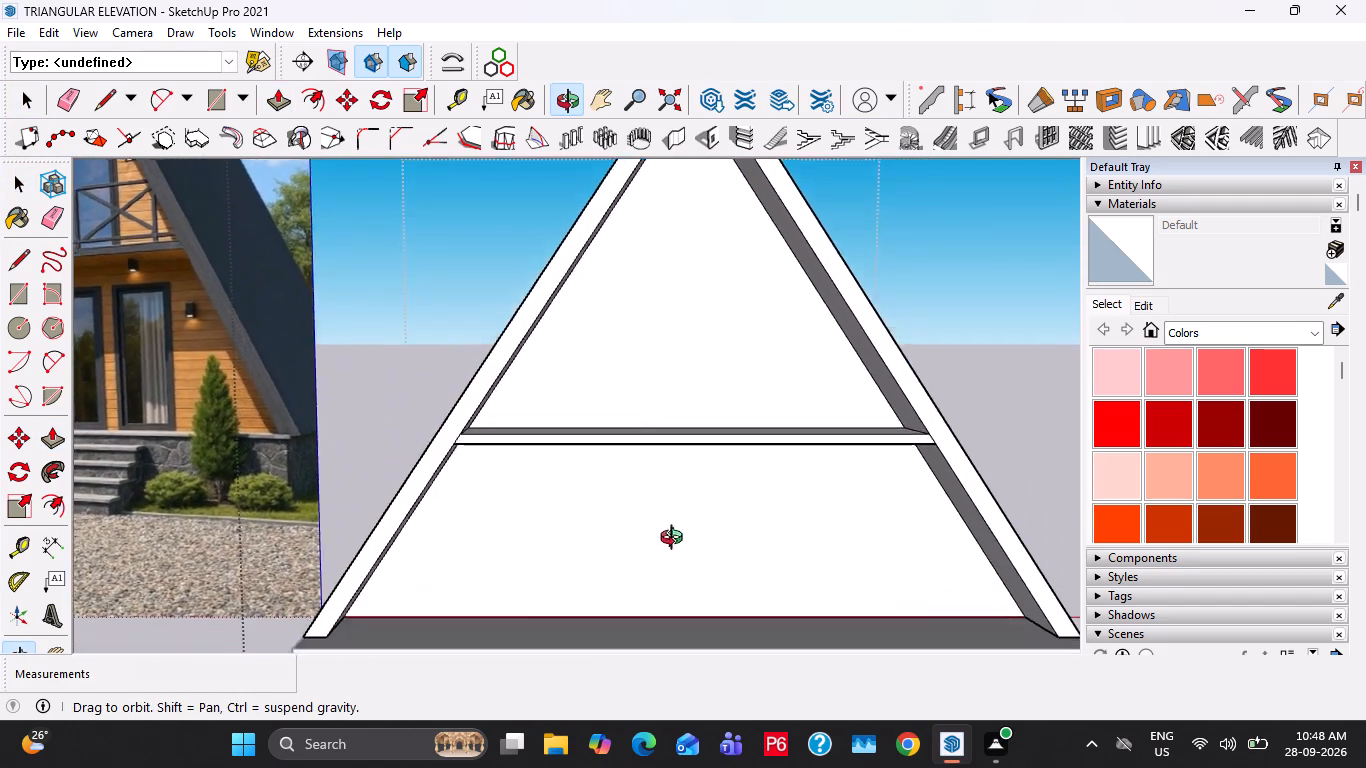
middle_click_drag(676, 540, 676, 531)
scroll(484, 460, "down", 3)
middle_click_drag(607, 491, 599, 472)
key("Escape")
key("Escape")
key("Escape")
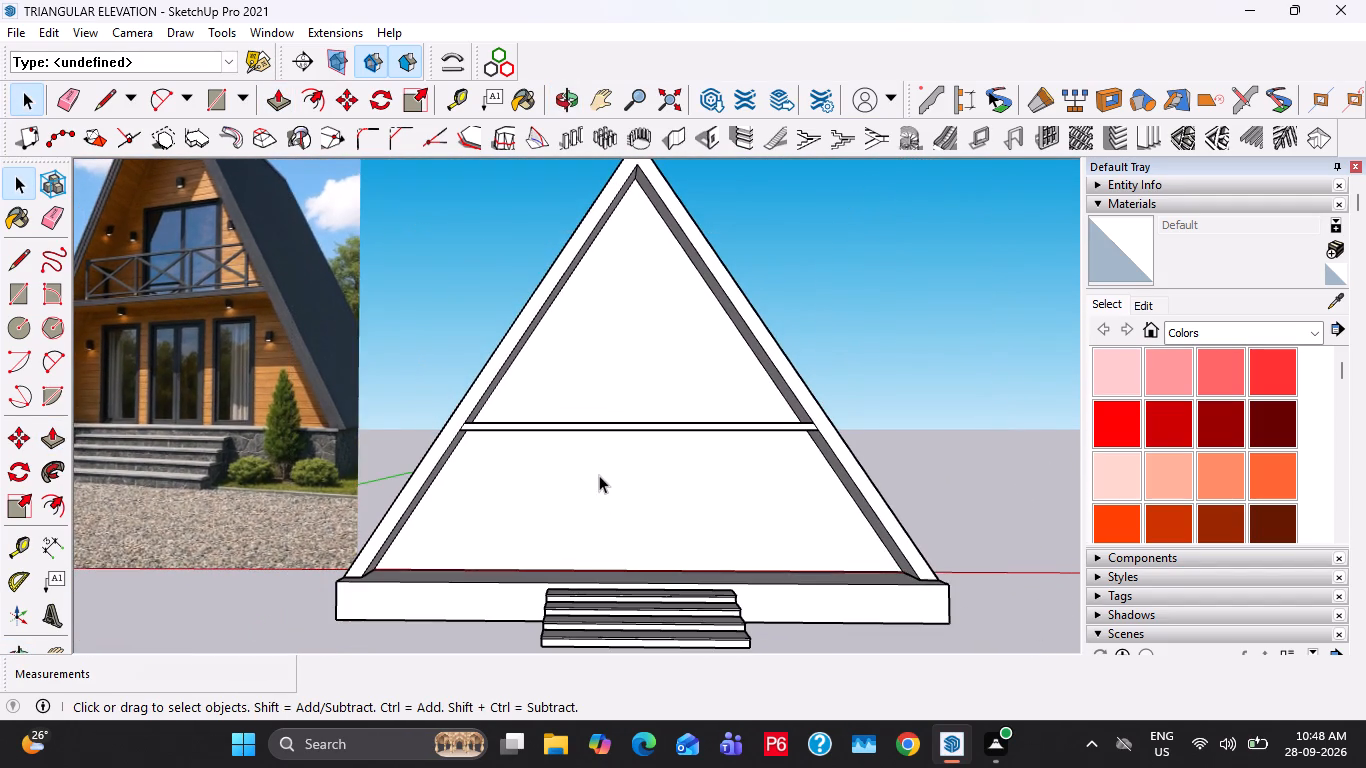
key("Escape")
middle_click_drag(584, 470, 615, 469, "shift")
Open the house group, select the lower front wall face and place a guide along the plinth's bottom side edge.
double_click(612, 485)
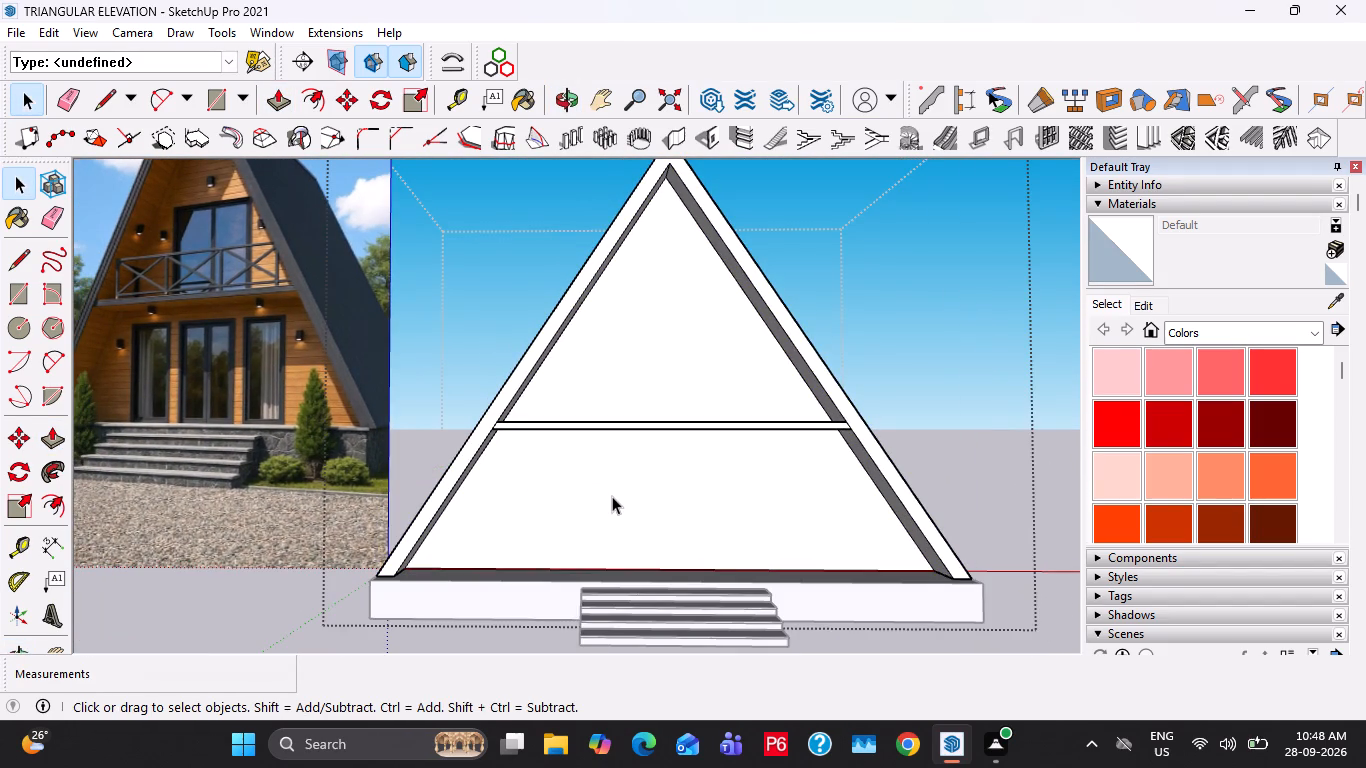
left_click(612, 496)
middle_click_drag(626, 503, 607, 510)
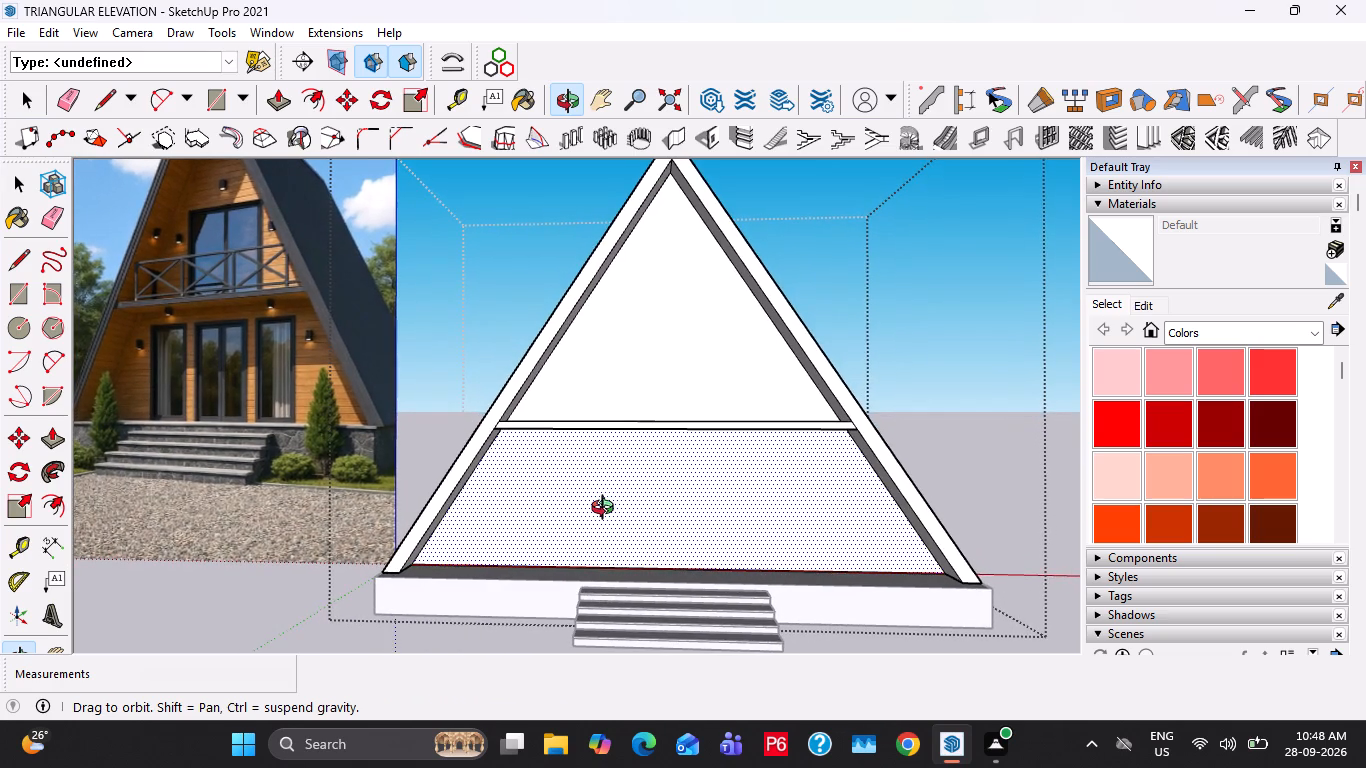
middle_click_drag(607, 510, 615, 510)
middle_click_drag(924, 587, 789, 568, "shift")
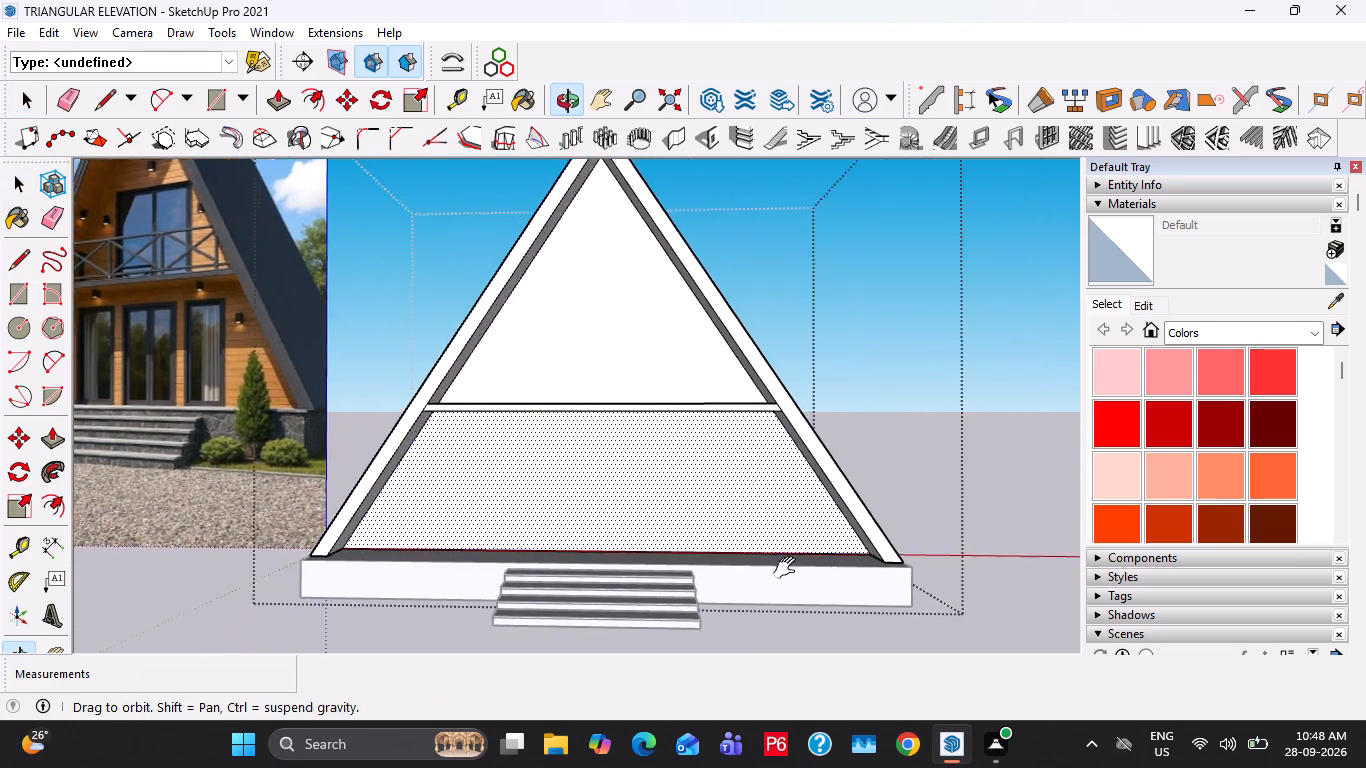
middle_click_drag(789, 568, 457, 564, "shift")
key("t")
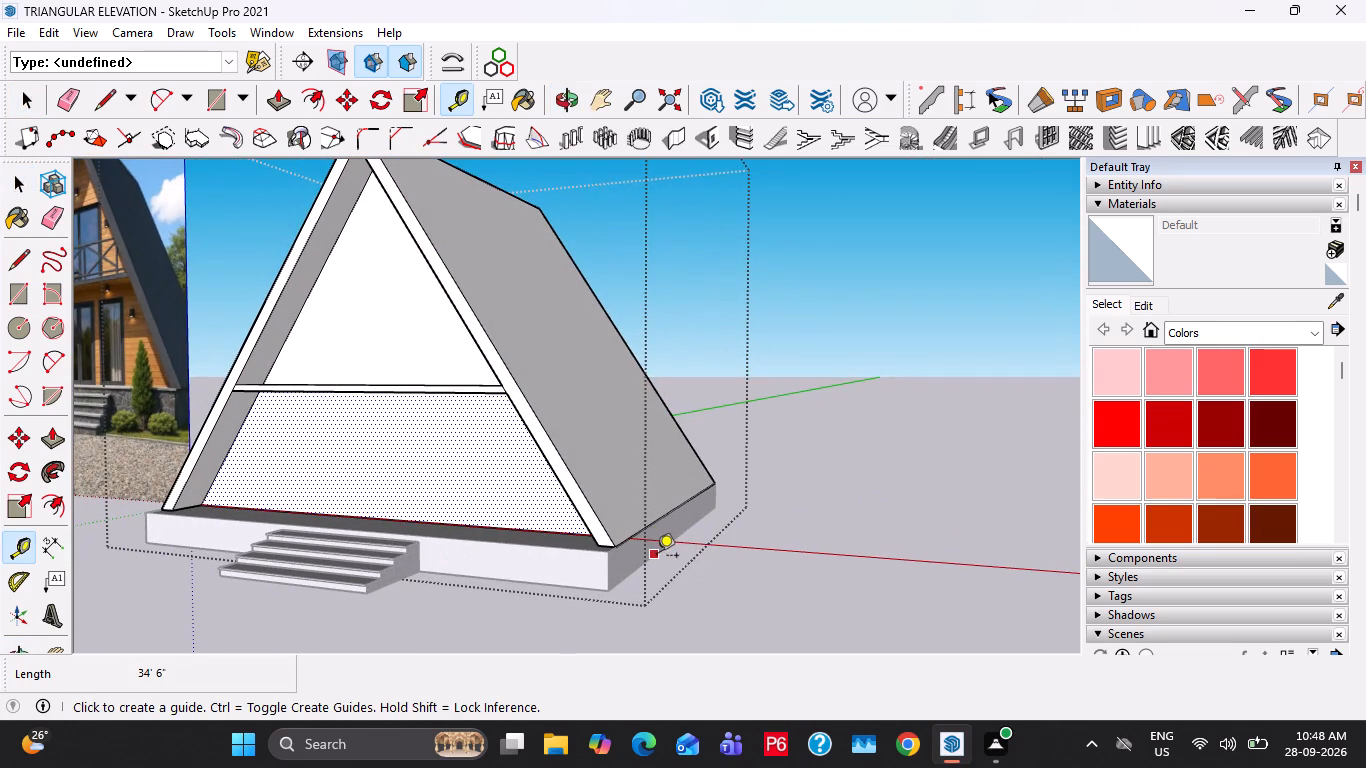
double_click(657, 557)
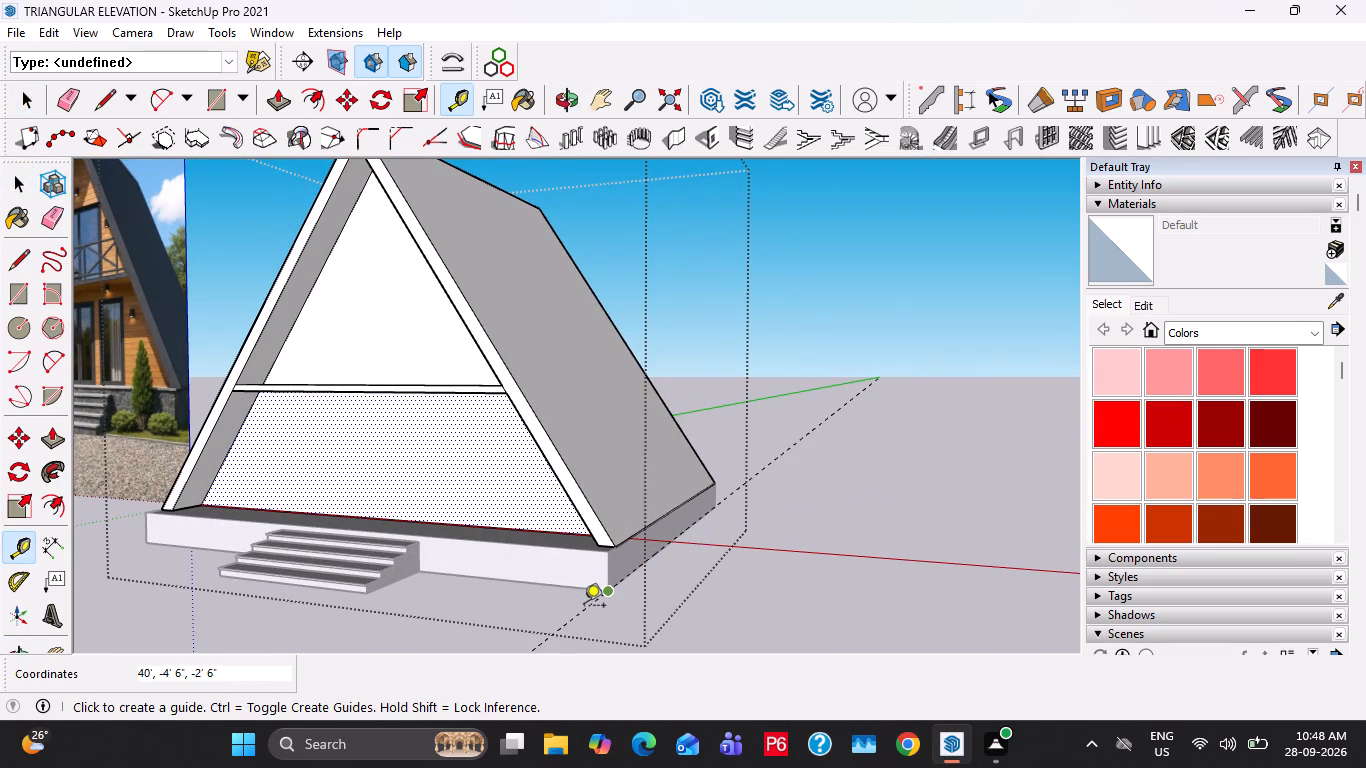
key("space")
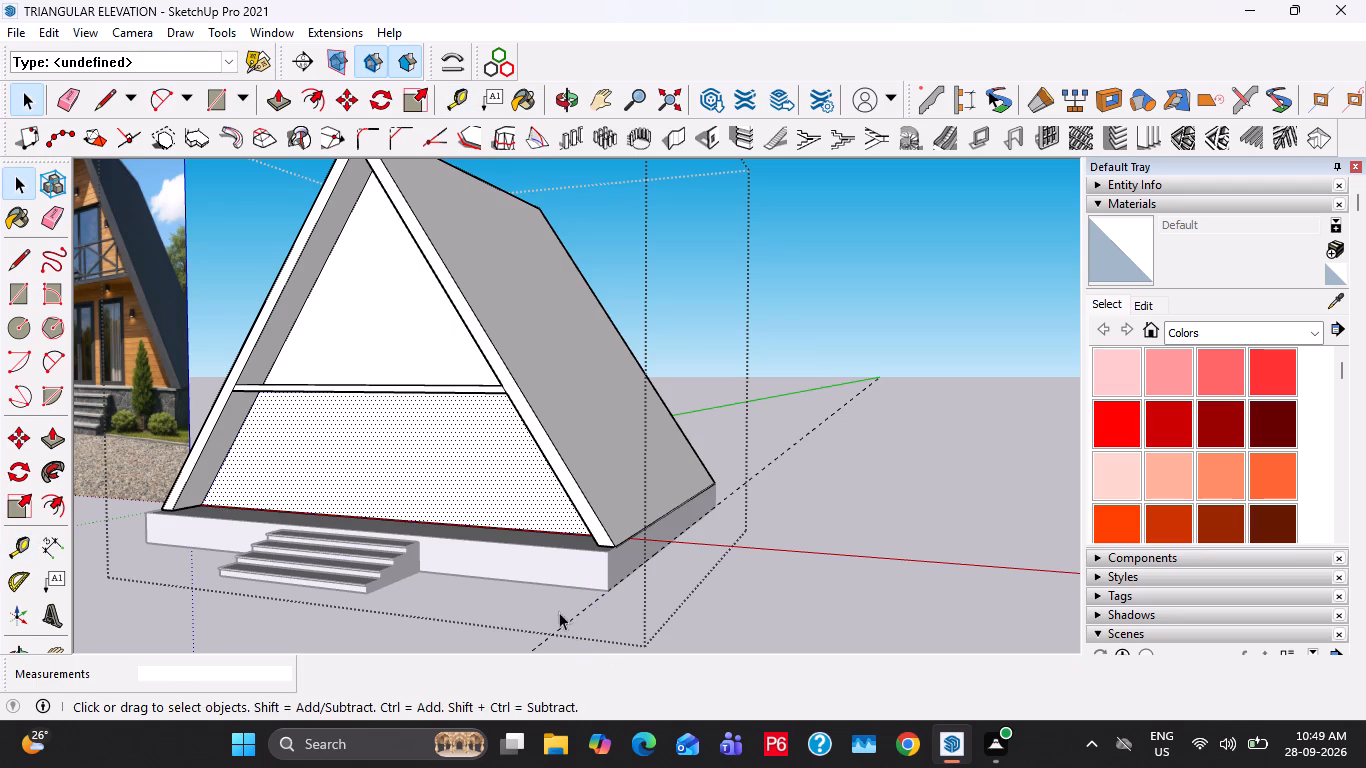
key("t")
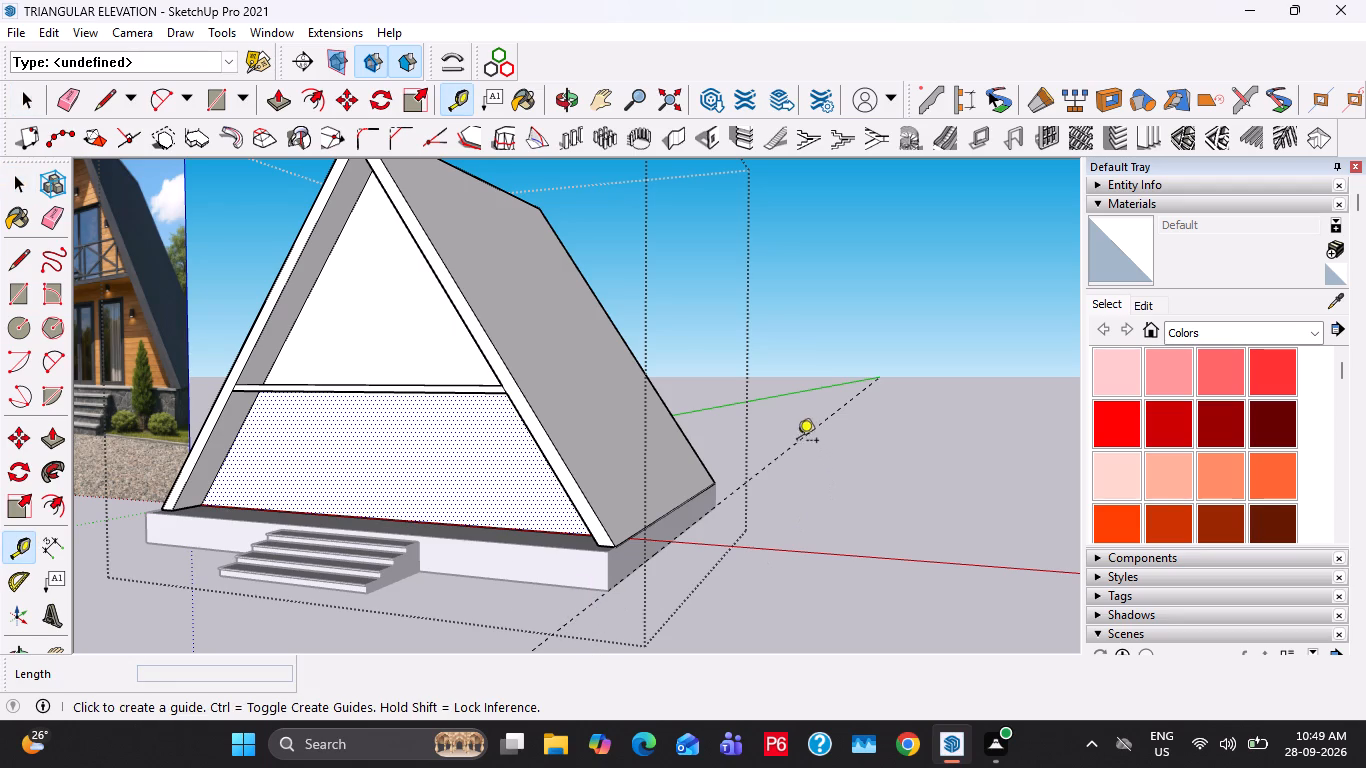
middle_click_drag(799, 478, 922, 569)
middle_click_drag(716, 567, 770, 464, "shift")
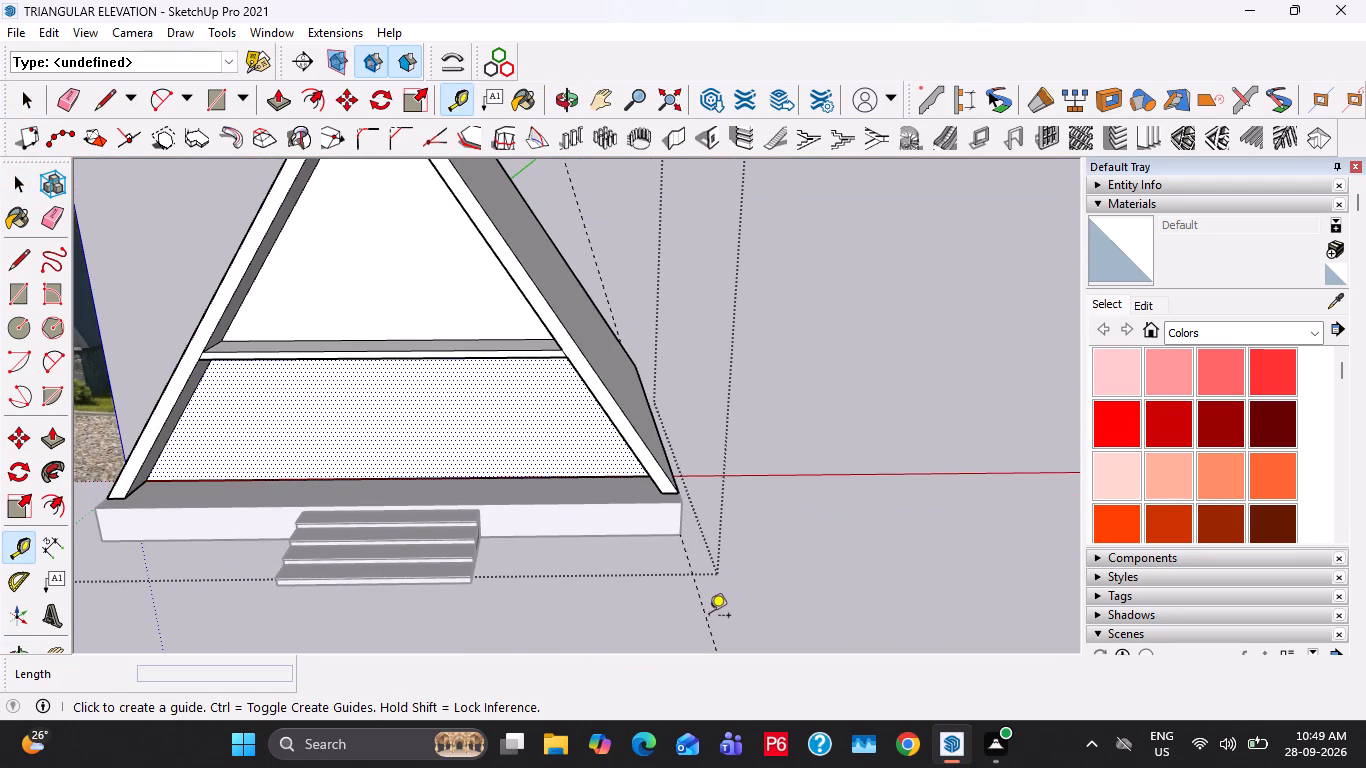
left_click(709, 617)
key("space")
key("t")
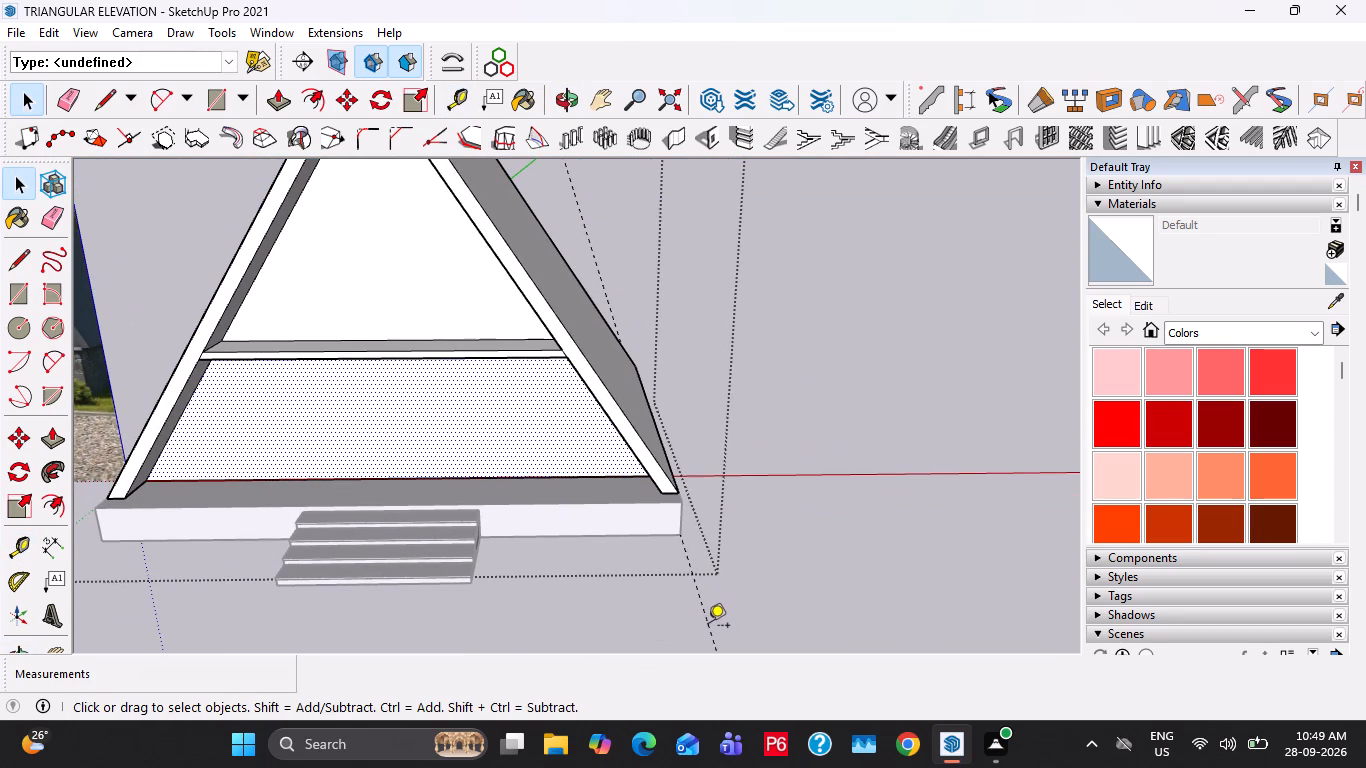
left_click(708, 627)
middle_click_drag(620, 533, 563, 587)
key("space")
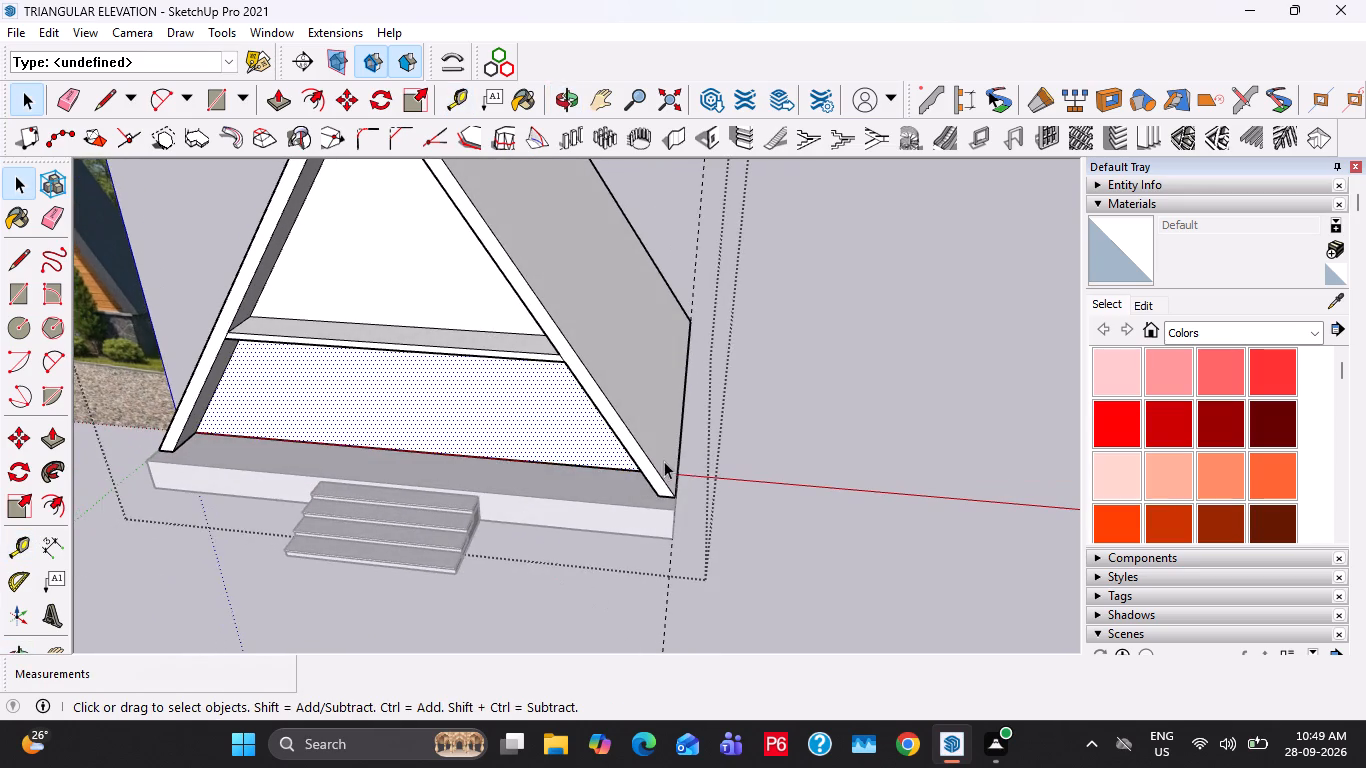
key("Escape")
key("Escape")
Place a guide parallel to the plinth's top side edge, passing through the midpoint of the recessed wall's base.
scroll(685, 483, "up", 4)
middle_click_drag(704, 500, 527, 448)
key("t")
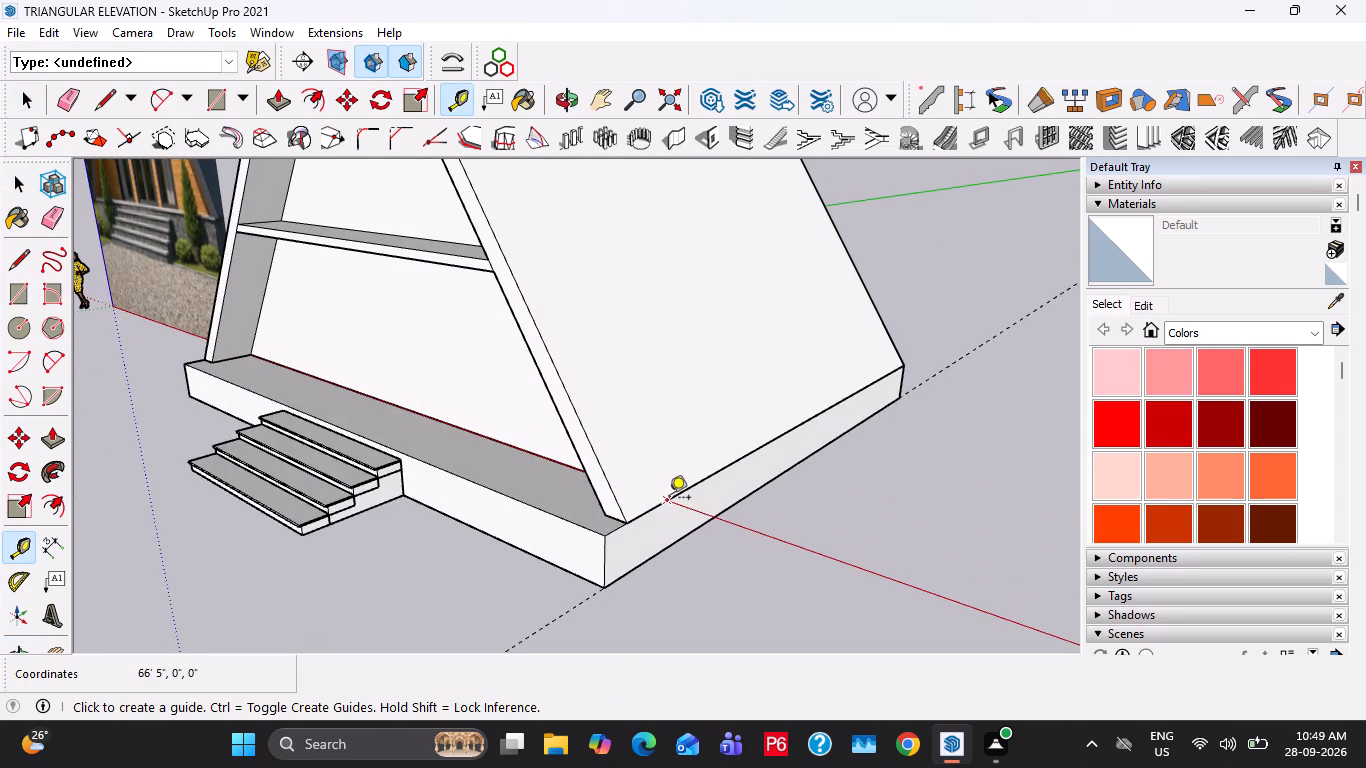
double_click(669, 499)
key("space")
key("r")
scroll(595, 533, "up", 6)
key("space")
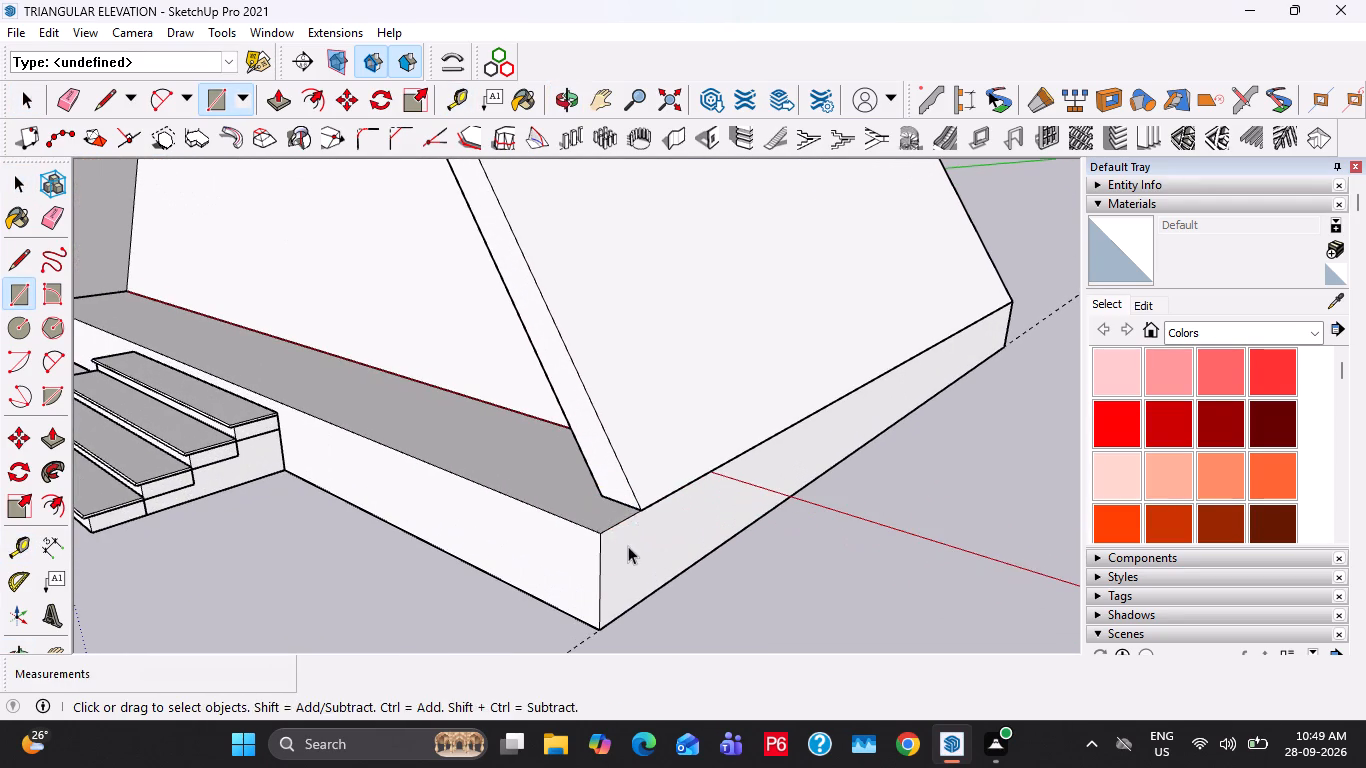
key("t")
double_click(614, 527)
left_click(617, 525)
middle_click_drag(476, 460, 891, 651)
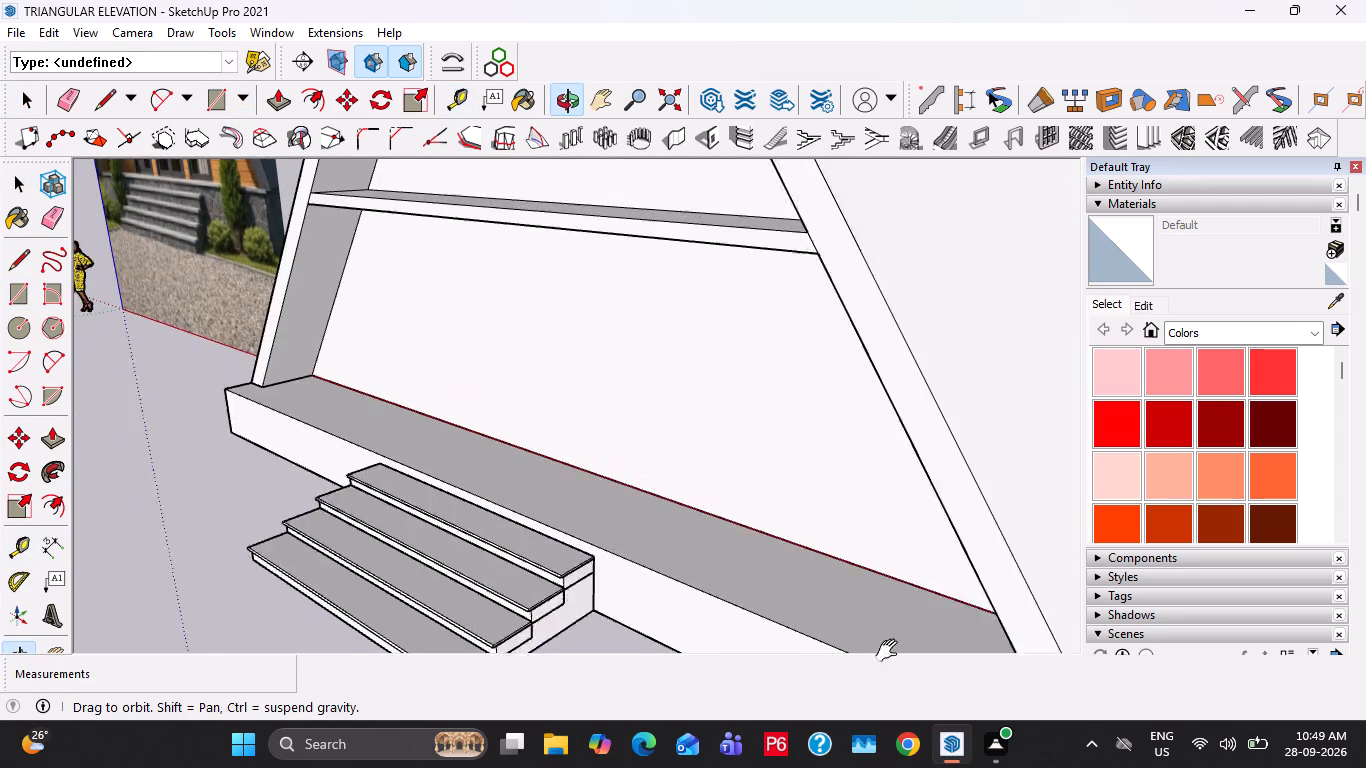
middle_click_drag(891, 651, 963, 692)
left_click(613, 488)
key("space")
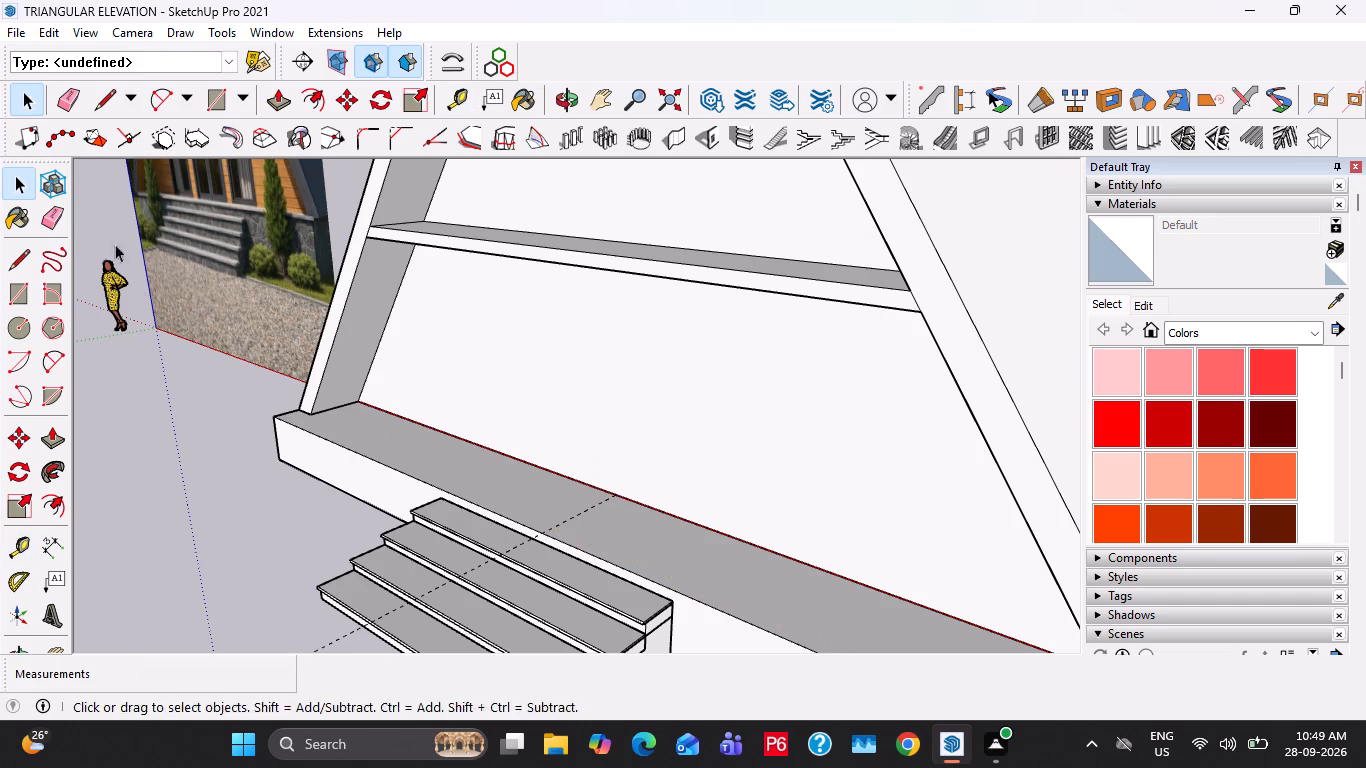
Open the group and offset two guides at successive 4' spacings from the centre guide, on the side nearer the reference image.
middle_click_drag(480, 450, 573, 472)
double_click(694, 384)
middle_click_drag(658, 431, 845, 567)
scroll(844, 567, "up", 1, "shift")
middle_click_drag(845, 567, 844, 567)
scroll(816, 532, "down", 4)
middle_click_drag(837, 552, 904, 509)
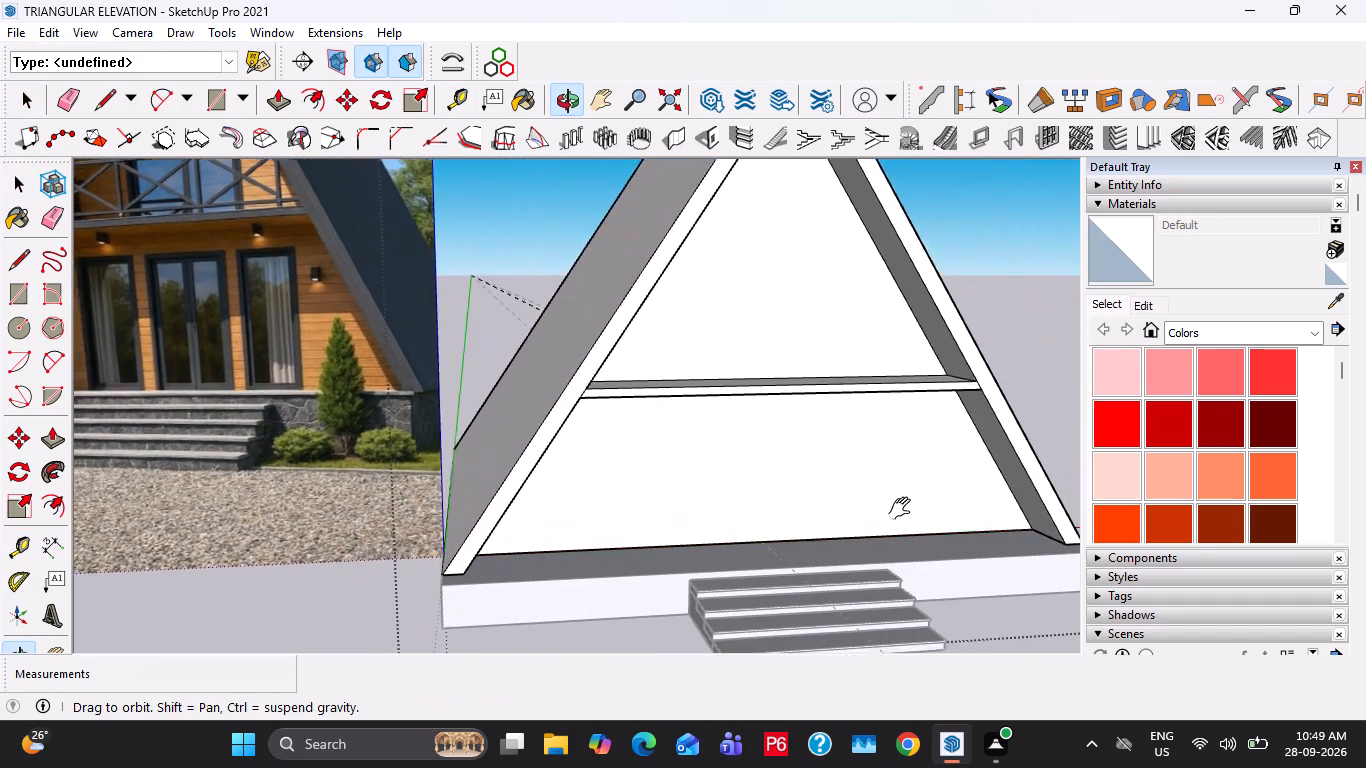
middle_click_drag(904, 509, 885, 510)
left_click(794, 500, "shift")
middle_click_drag(758, 500, 786, 504, "shift")
key("t")
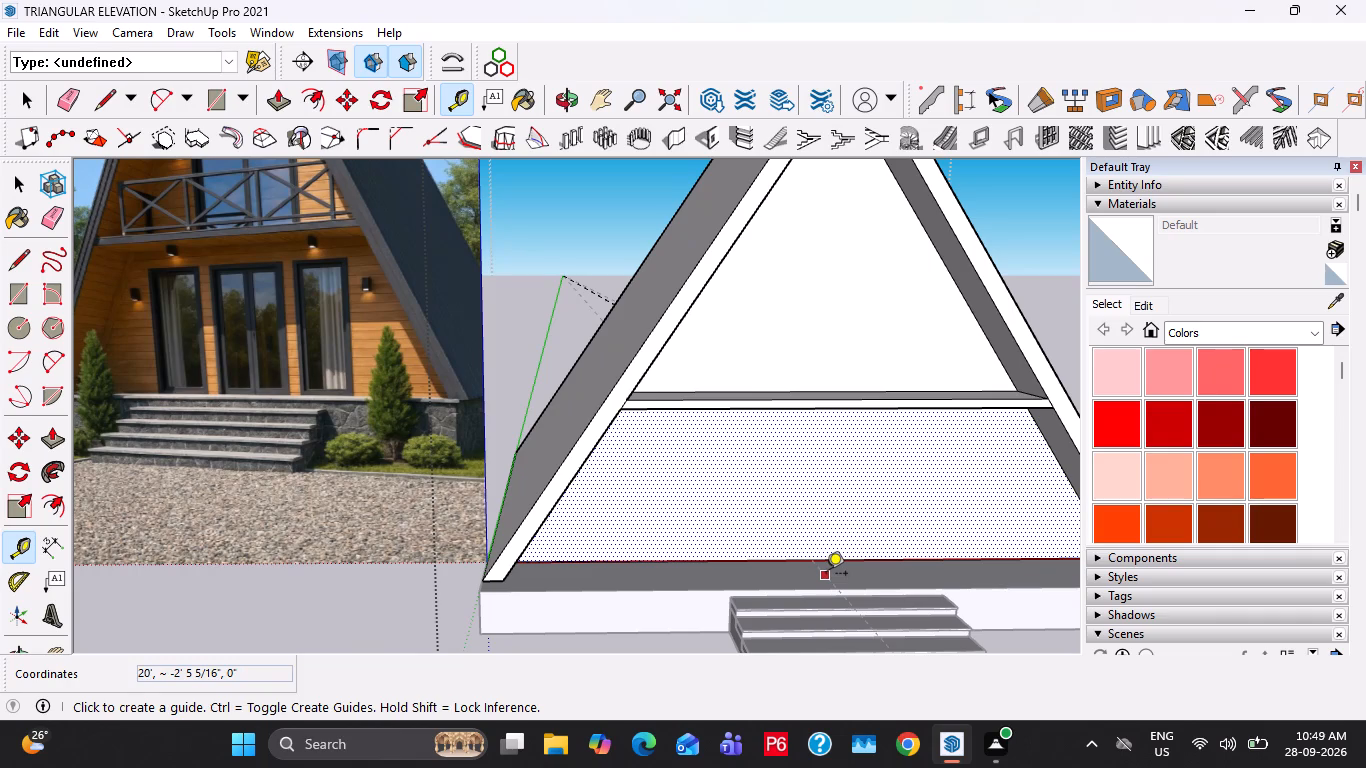
left_click(826, 575)
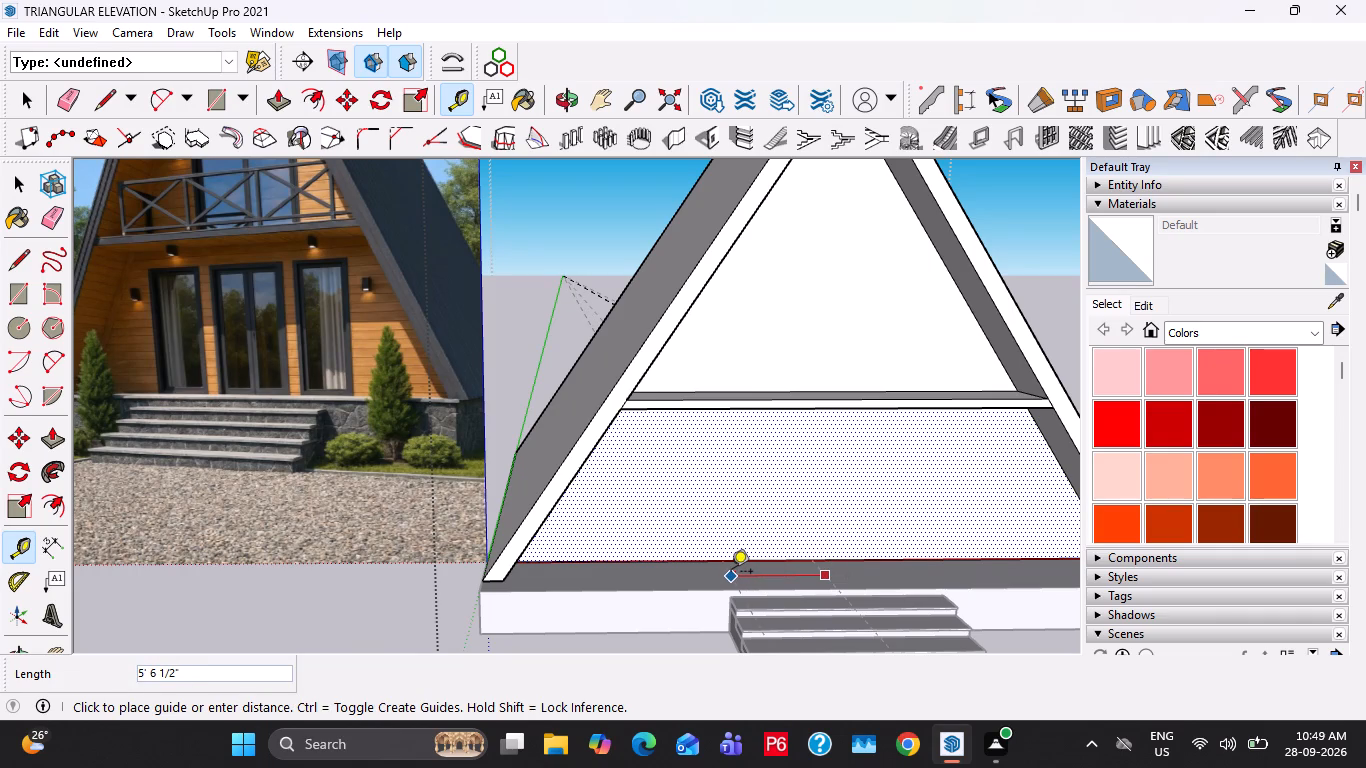
type("4'")
key("Return")
middle_click_drag(796, 569, 789, 606)
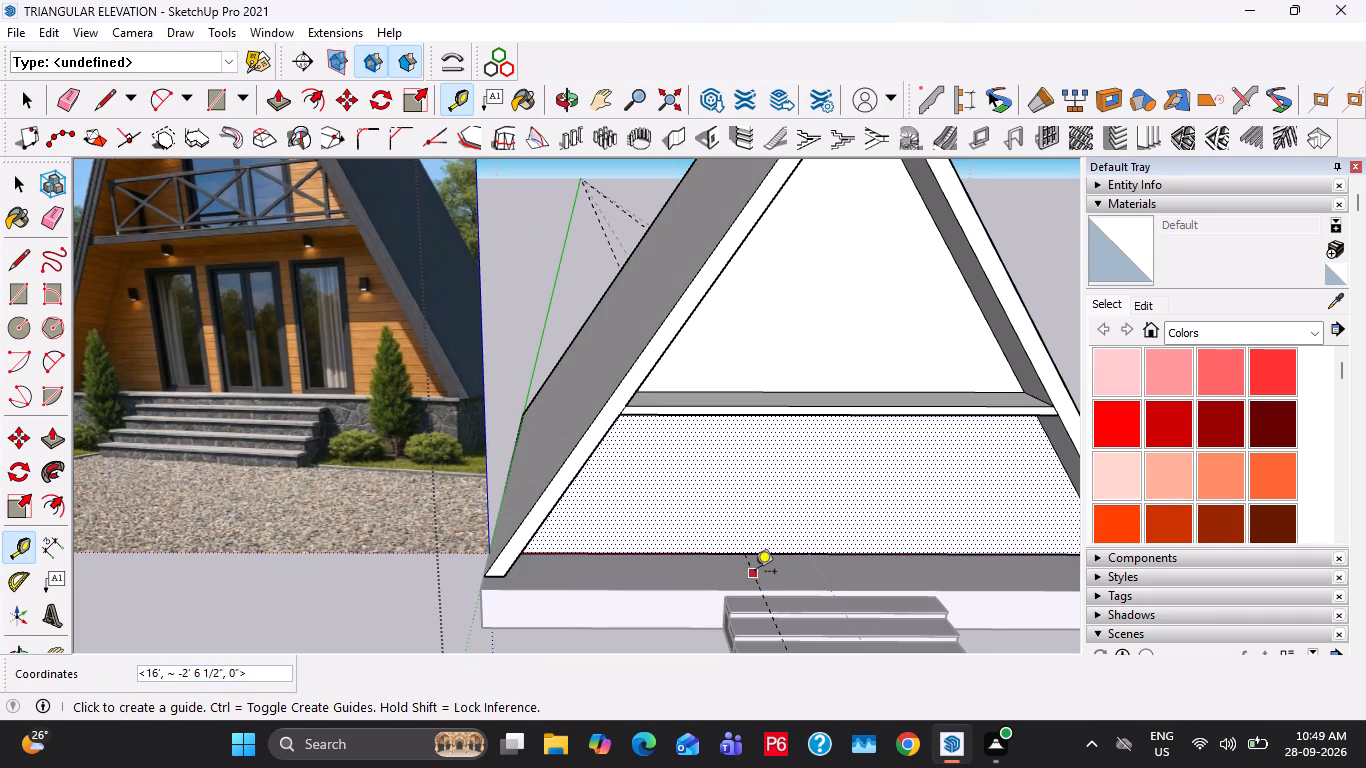
left_click(755, 572)
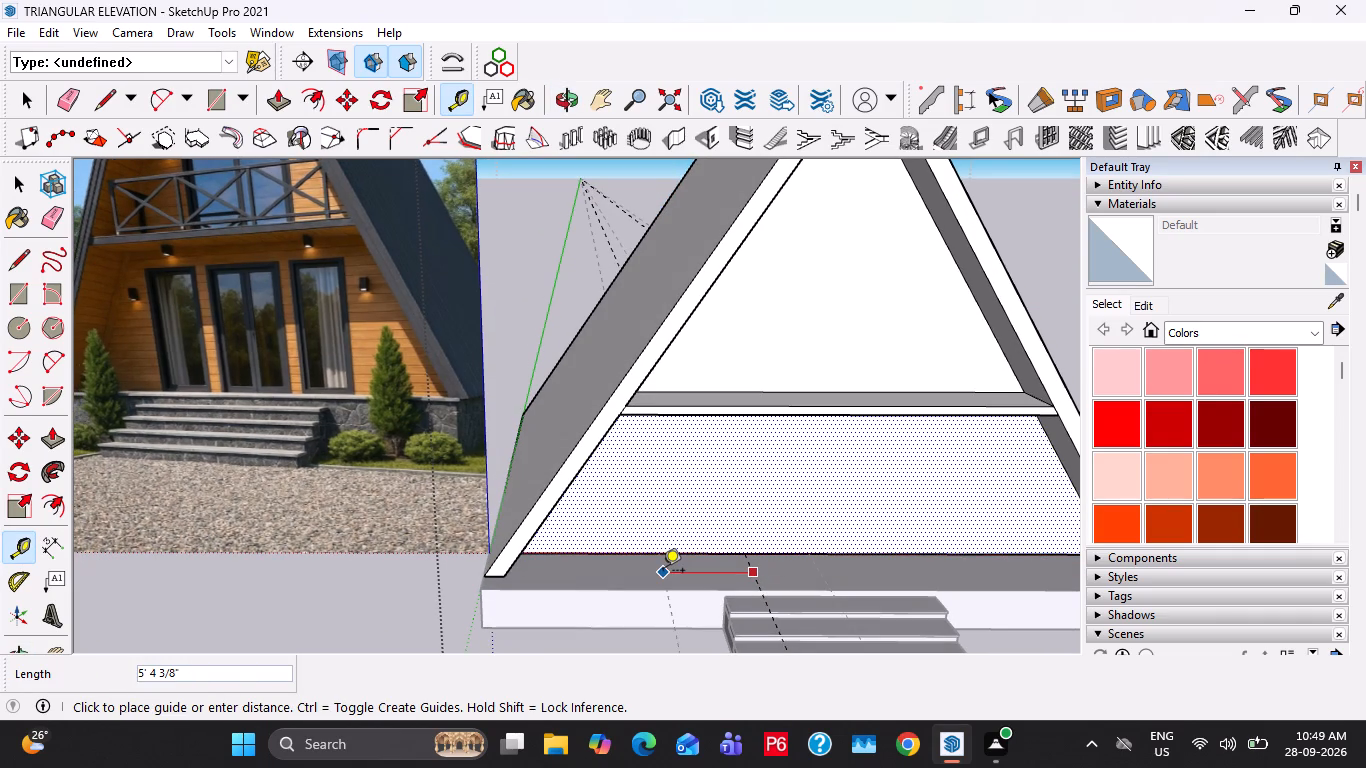
type("4'")
key("Return")
Place a horizontal guide on the lower front wall, 8' above its base edge.
left_click(709, 553)
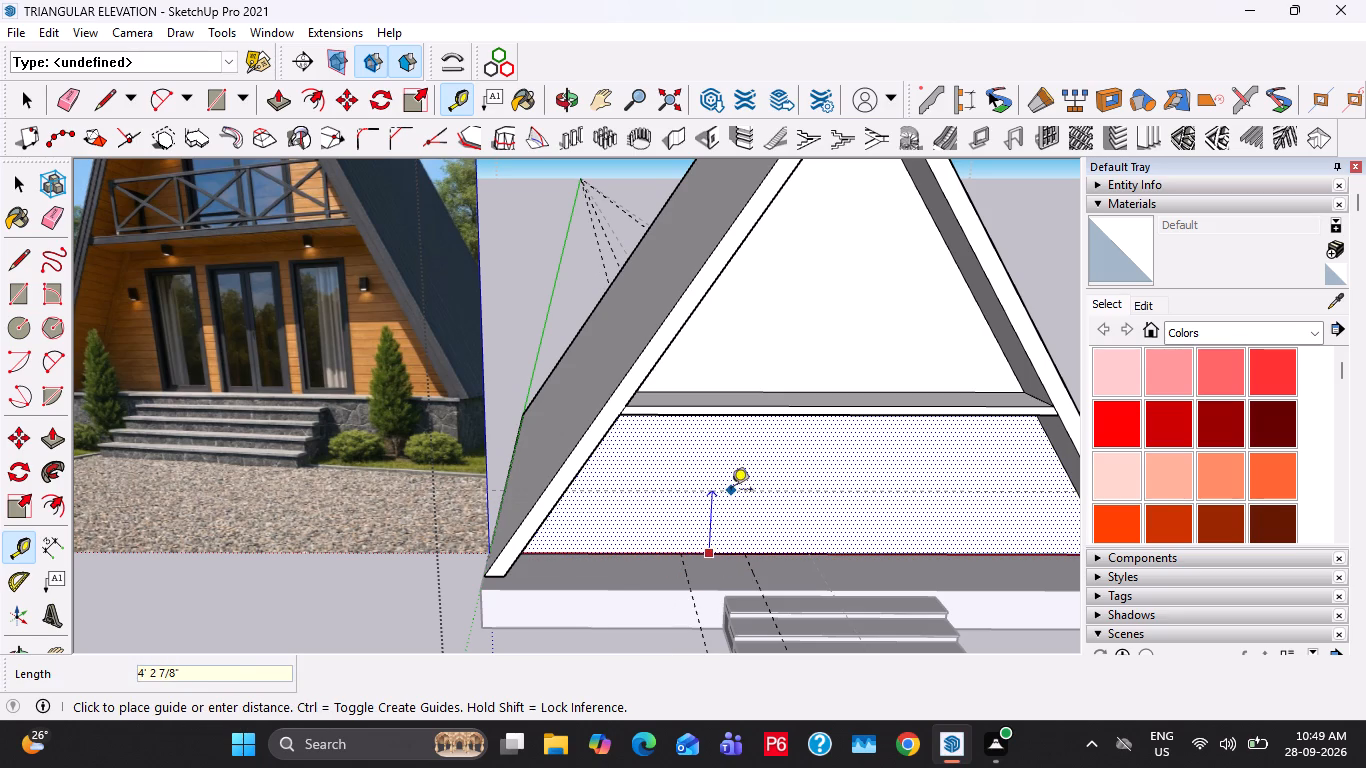
type("8'")
key("Return")
middle_click_drag(730, 495, 672, 424)
key("space")
key("l")
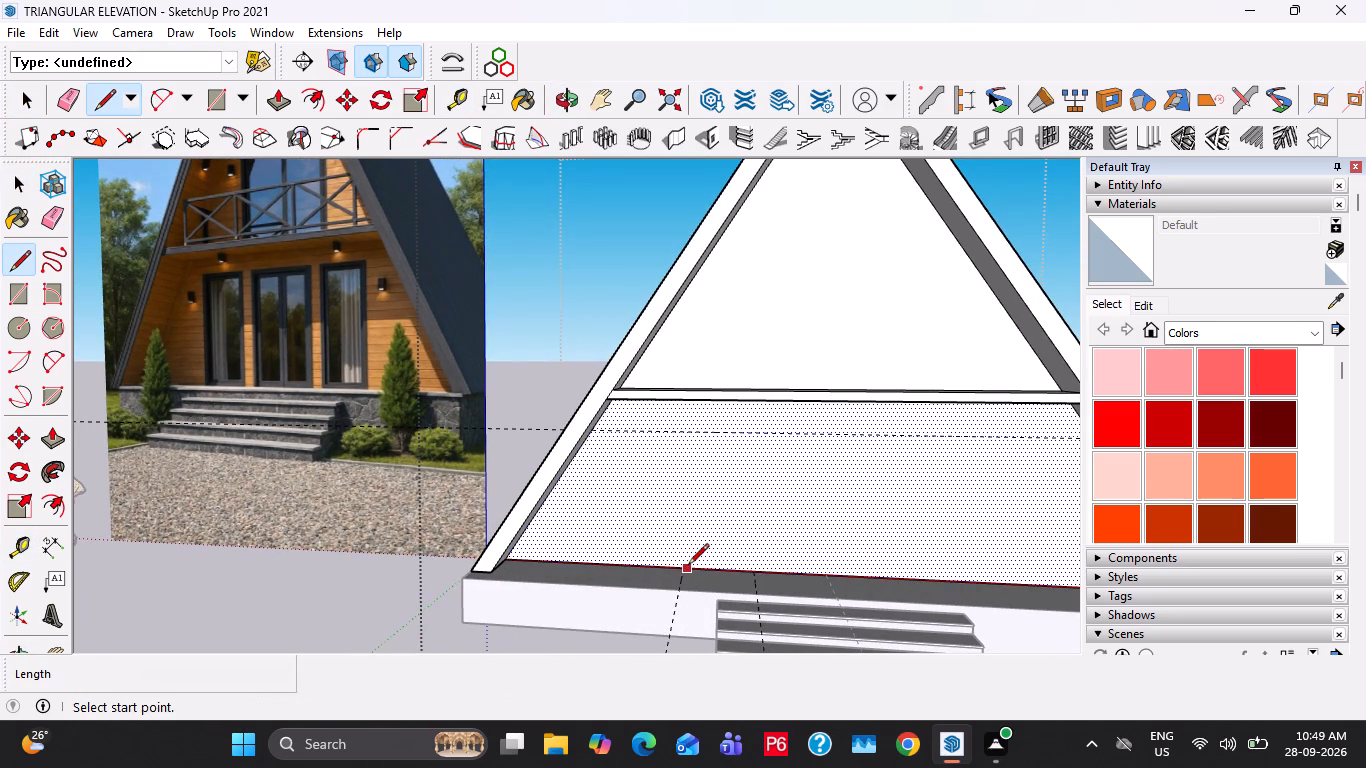
key("space")
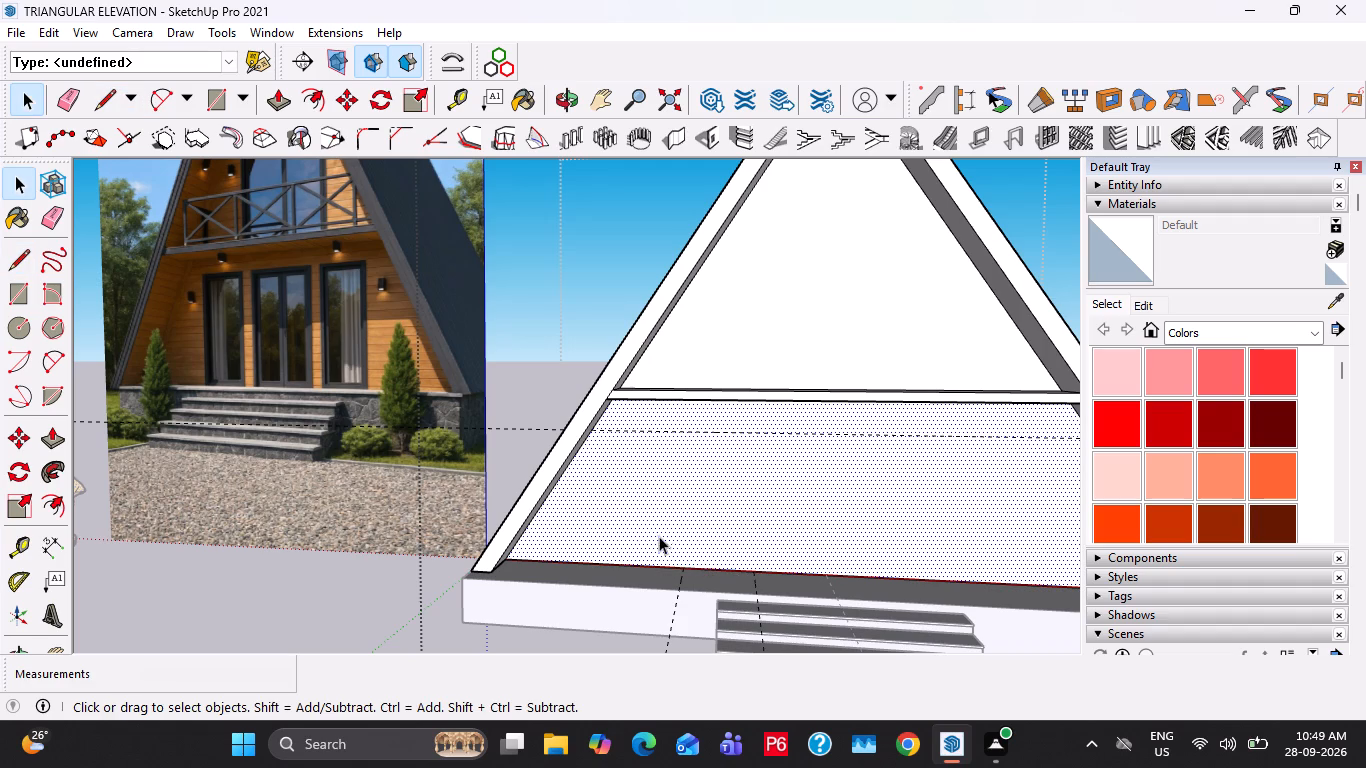
Place a vertical guide from the plinth's vertical corner edge, where the first 4' guide meets the lower wall's base.
key("t")
left_click(460, 603)
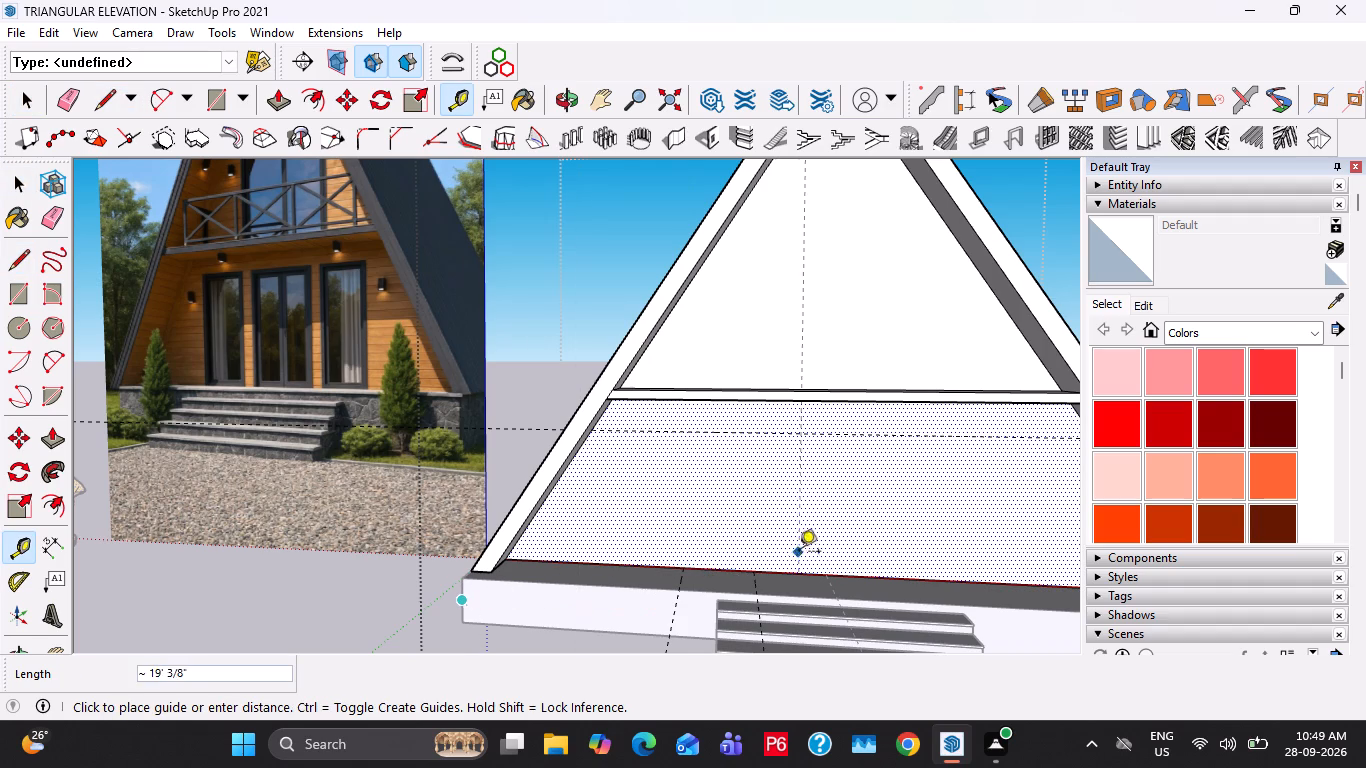
middle_click_drag(770, 582, 755, 633)
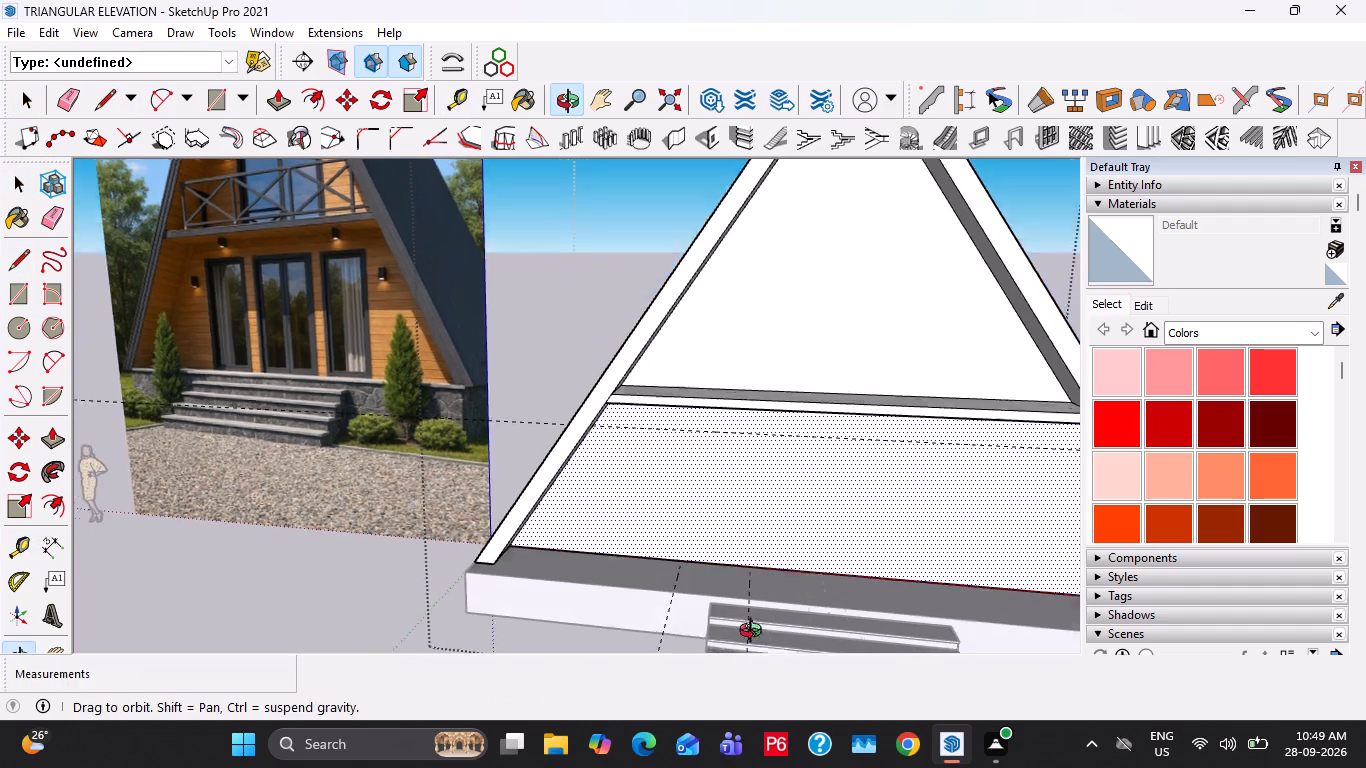
middle_click_drag(755, 633, 754, 645)
scroll(747, 583, "up", 4)
left_click(750, 560)
Place a second vertical guide 4' from the first, where the outer 4' guide meets the lower wall's base.
left_click(751, 520)
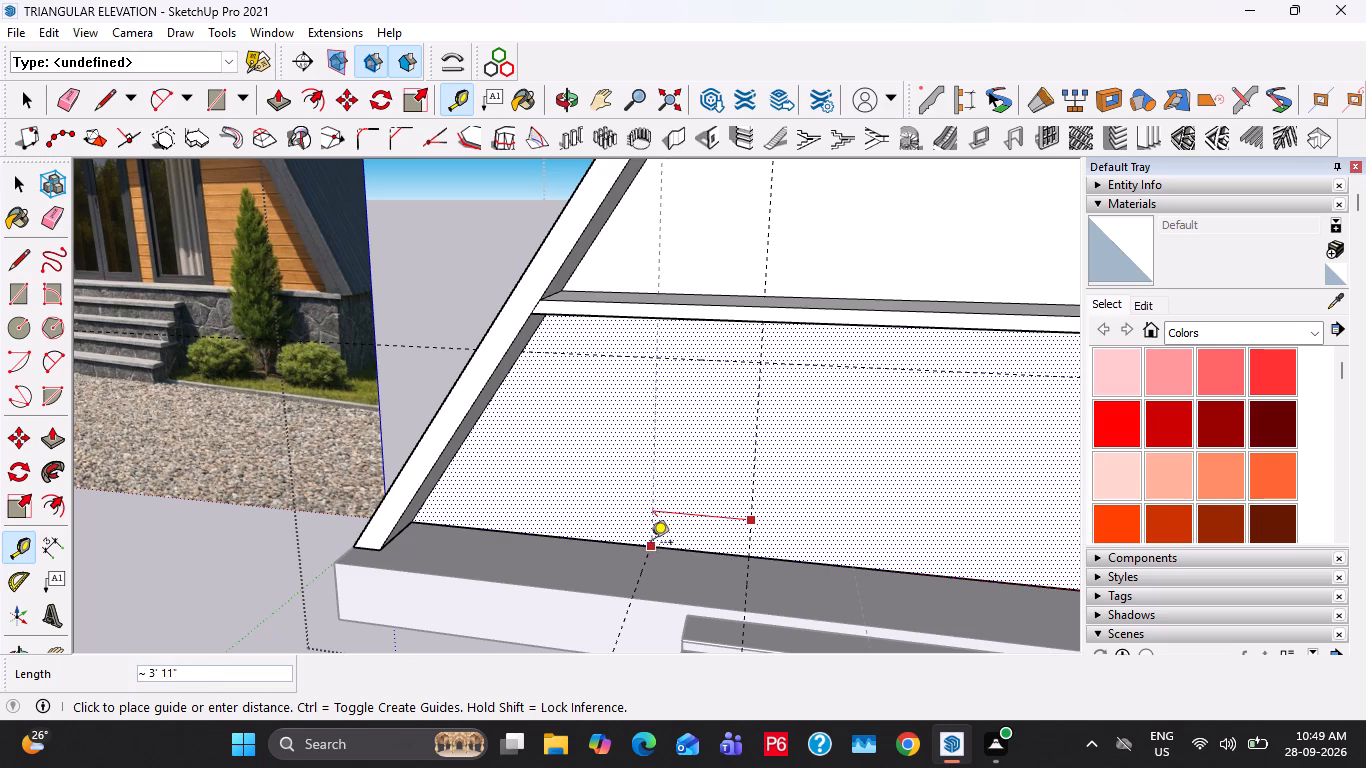
middle_click_drag(679, 548, 826, 585)
scroll(679, 531, "up", 3)
left_click(671, 531)
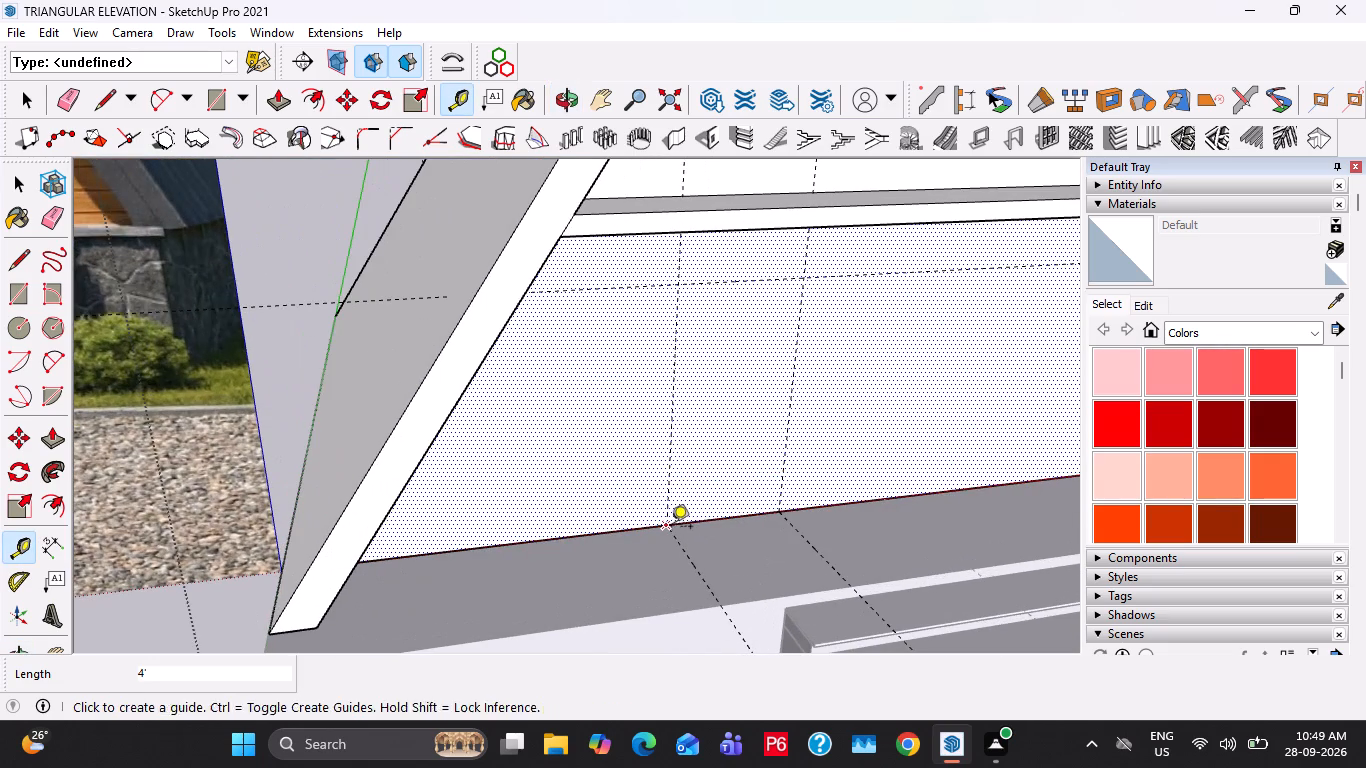
Draw a window rectangle on the lower wall between the two vertical guides, from the 8' guide down to the base.
key("space")
key("r")
left_click(677, 284)
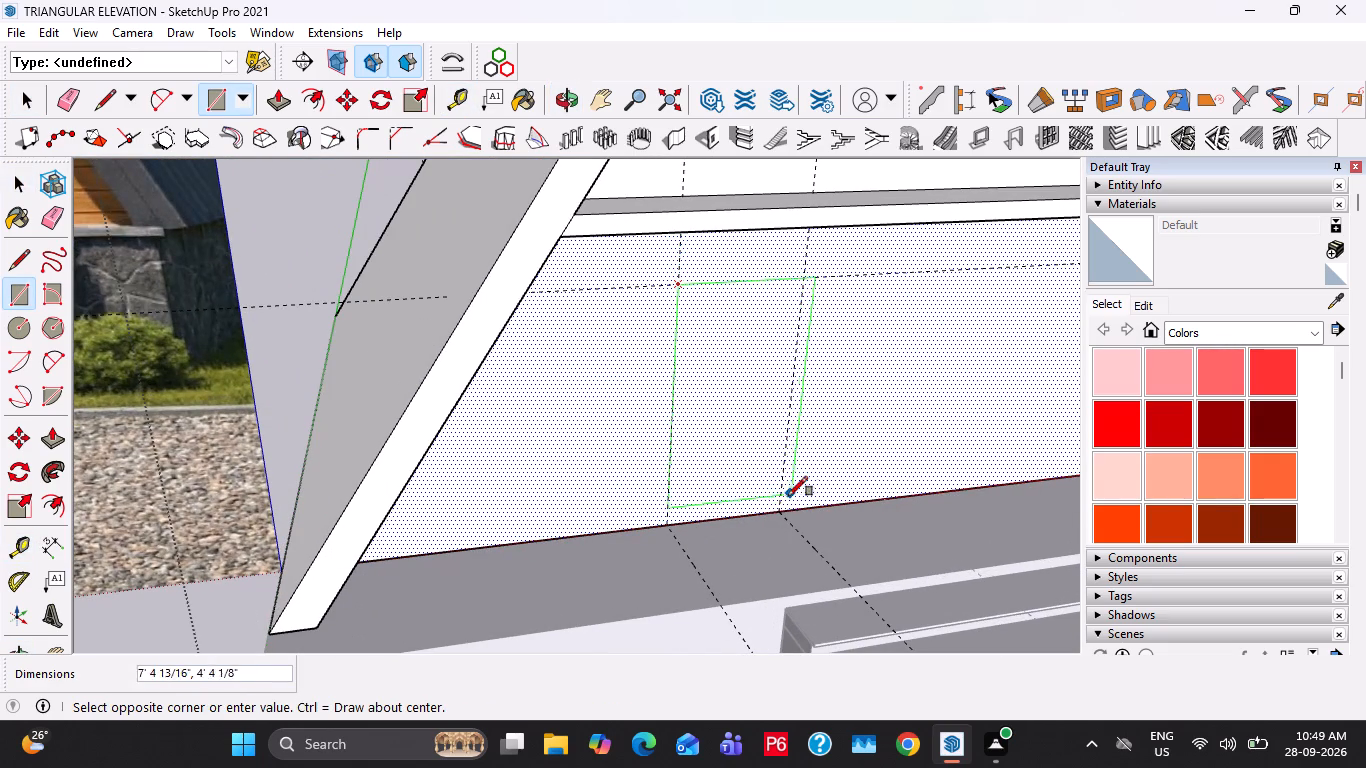
left_click(782, 506)
key("space")
Copy the window rectangle 20' sideways along the wall's base direction, in front of the reference image.
left_click(725, 475)
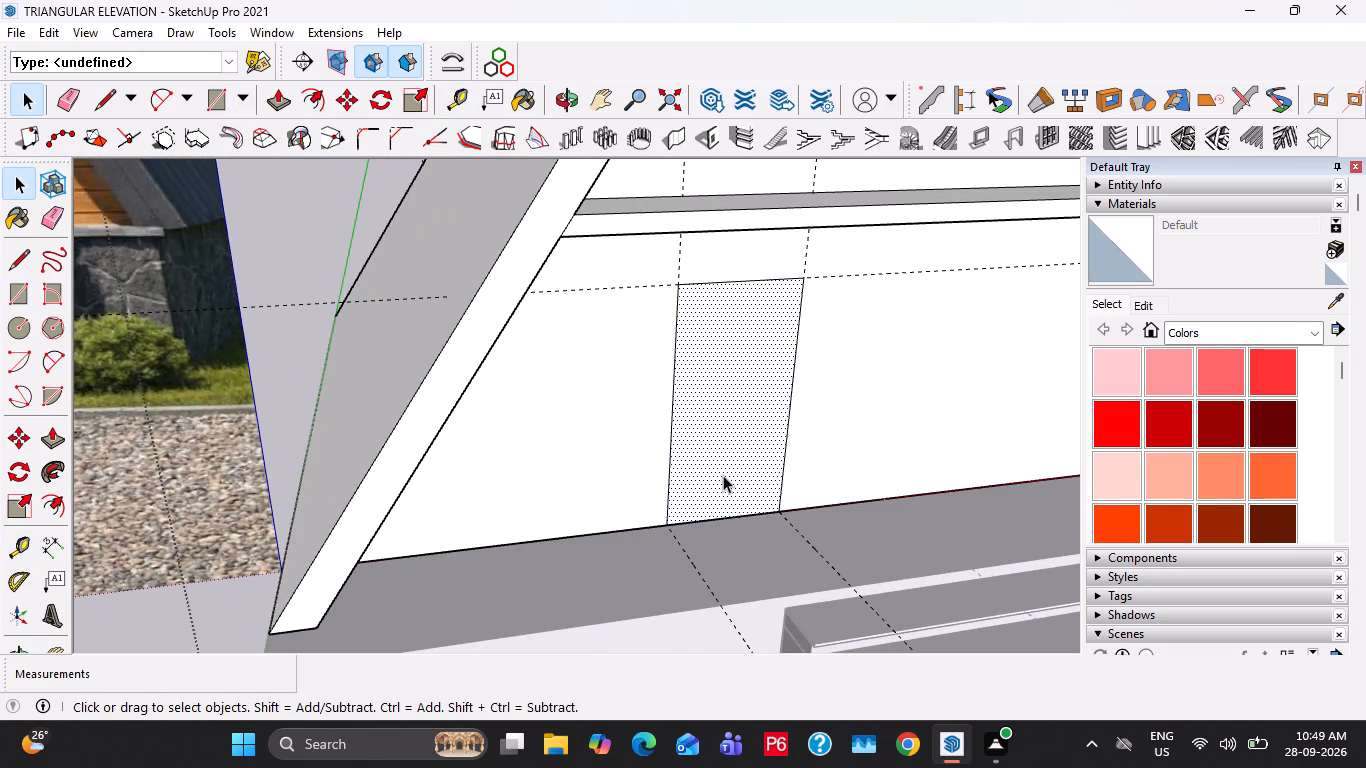
double_click(723, 475)
key("m")
scroll(743, 505, "down", 4)
left_click(769, 508)
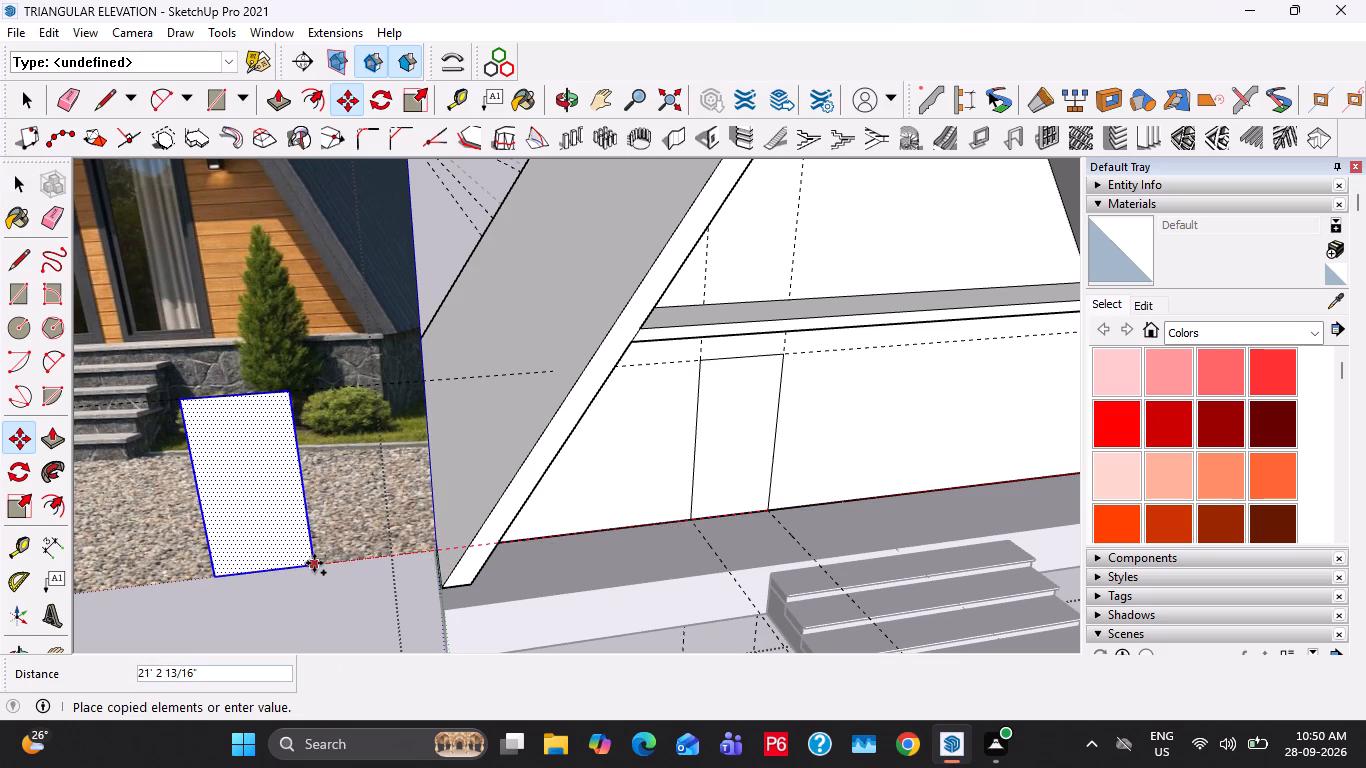
type("20'")
key("Return")
key("space")
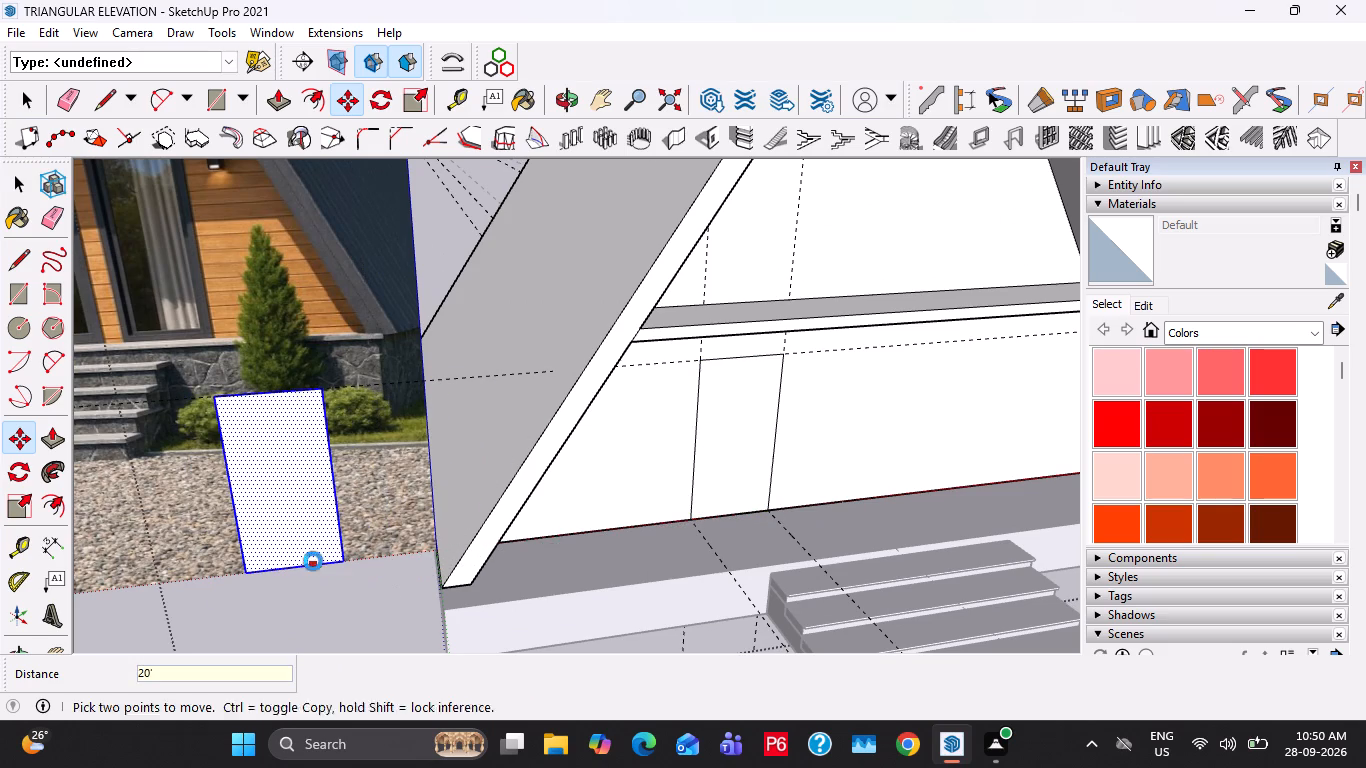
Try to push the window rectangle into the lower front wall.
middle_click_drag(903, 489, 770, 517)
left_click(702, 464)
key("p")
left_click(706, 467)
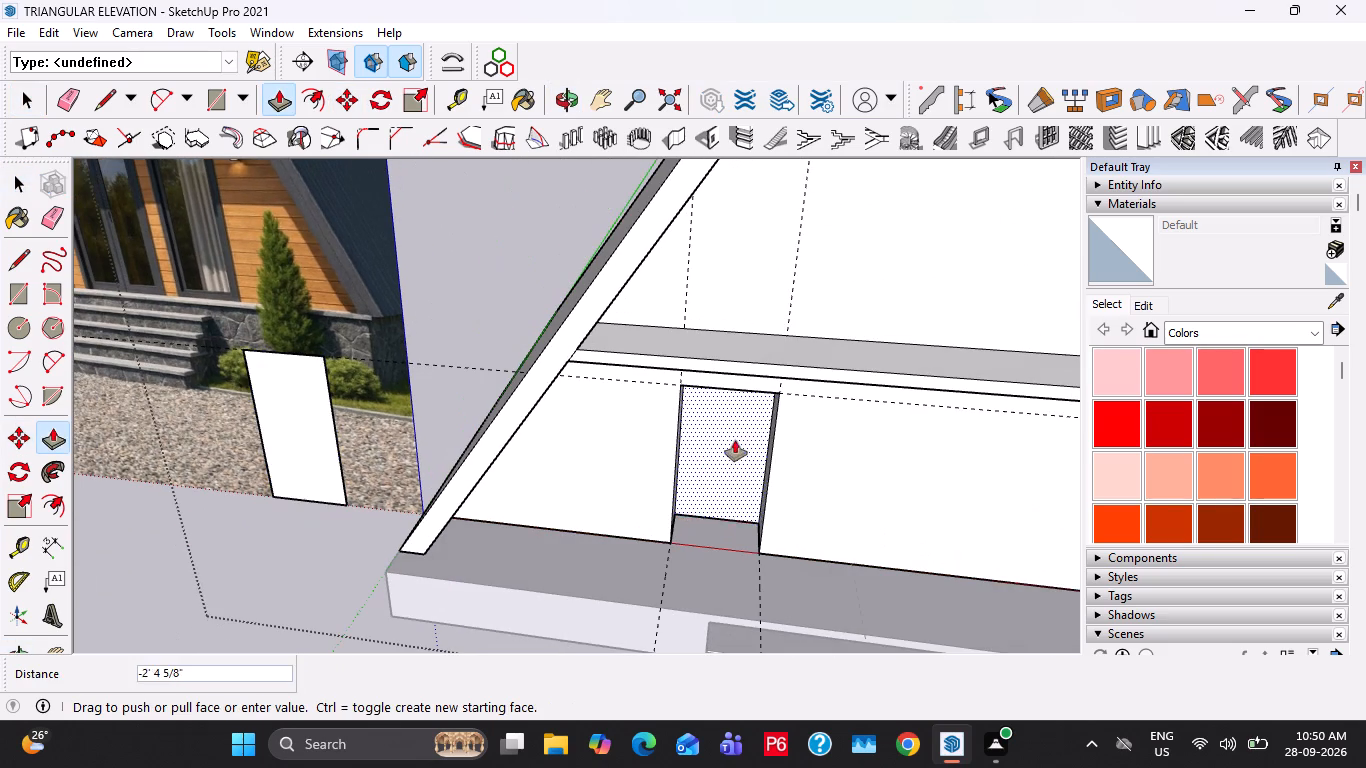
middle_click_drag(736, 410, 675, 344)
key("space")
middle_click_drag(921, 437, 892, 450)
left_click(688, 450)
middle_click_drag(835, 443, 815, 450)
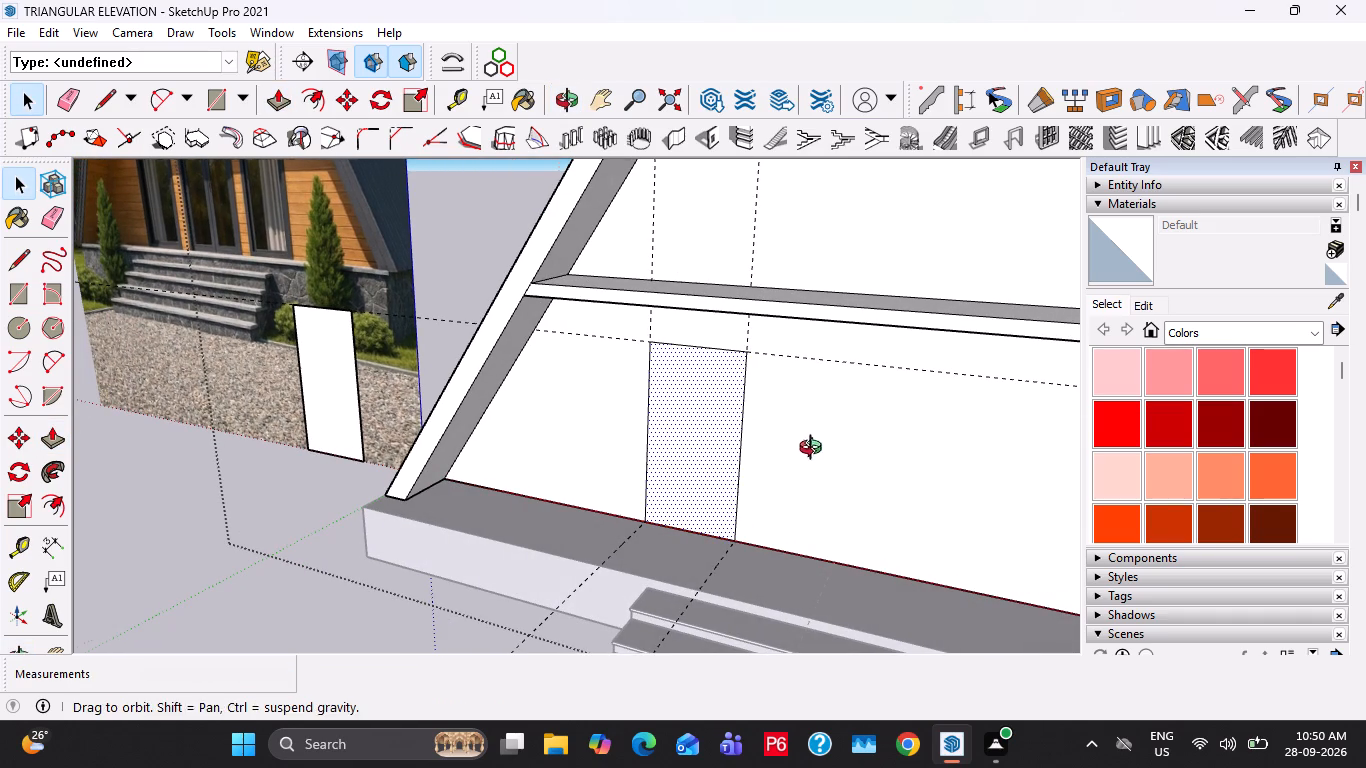
Show back edges and examine the house from its roof side and rear.
middle_click_drag(815, 450, 760, 459)
scroll(609, 406, "down", 11)
middle_click_drag(876, 407, 737, 433)
key("k")
middle_click_drag(797, 405, 445, 411)
scroll(531, 388, "up", 2)
left_click(494, 347)
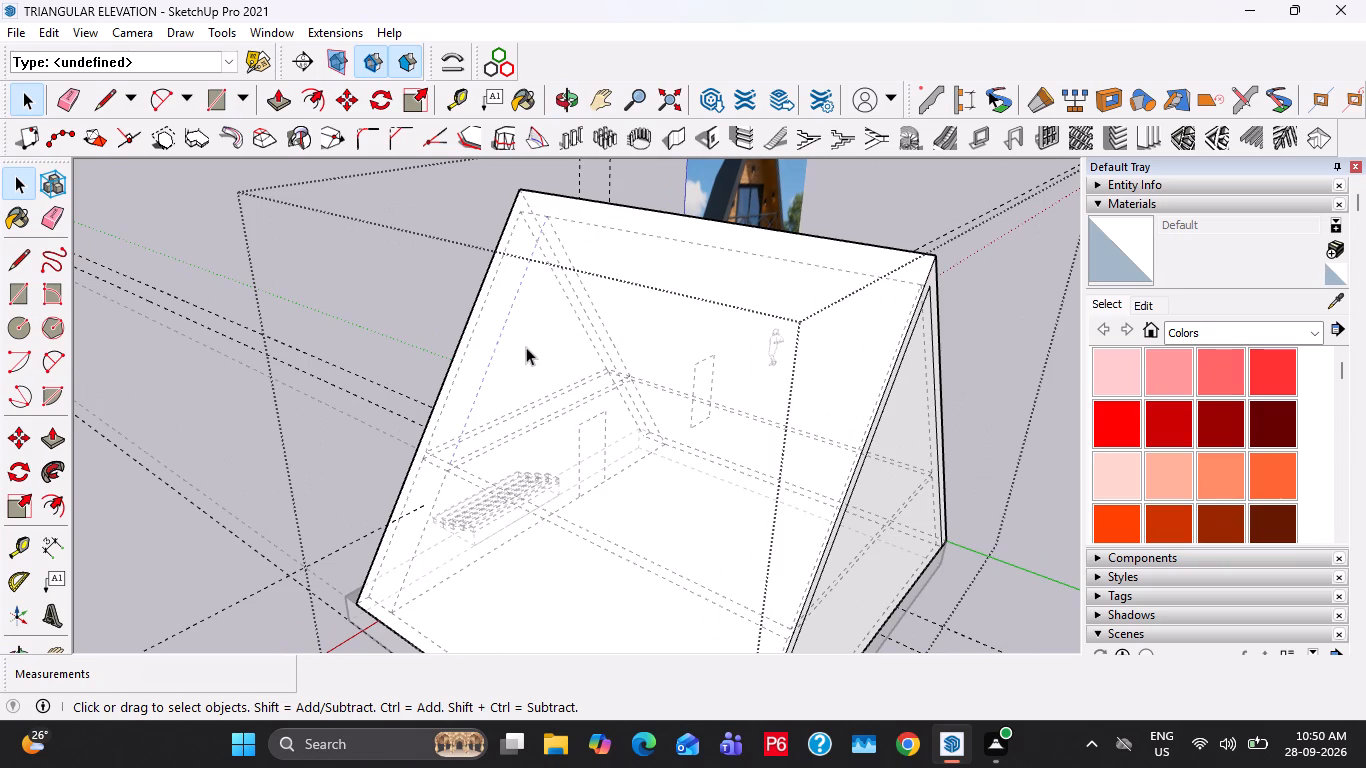
left_click(526, 347)
left_click(677, 523)
middle_click_drag(676, 512, 694, 507)
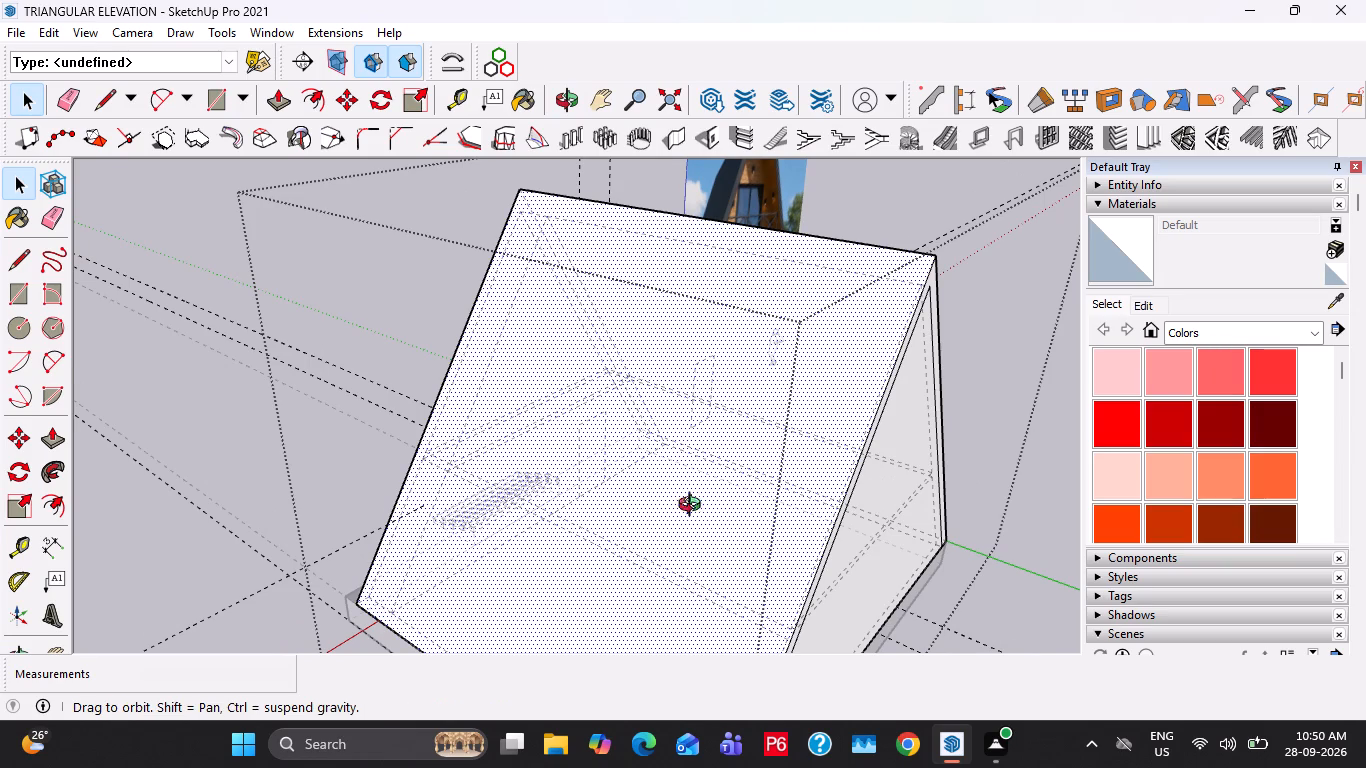
middle_click_drag(694, 507, 1316, 451)
key("Escape")
key("Escape")
scroll(655, 452, "up", 3)
key("Escape")
Open the house group and push the window rectangle 29' 6" through the house to cut an opening.
double_click(570, 427)
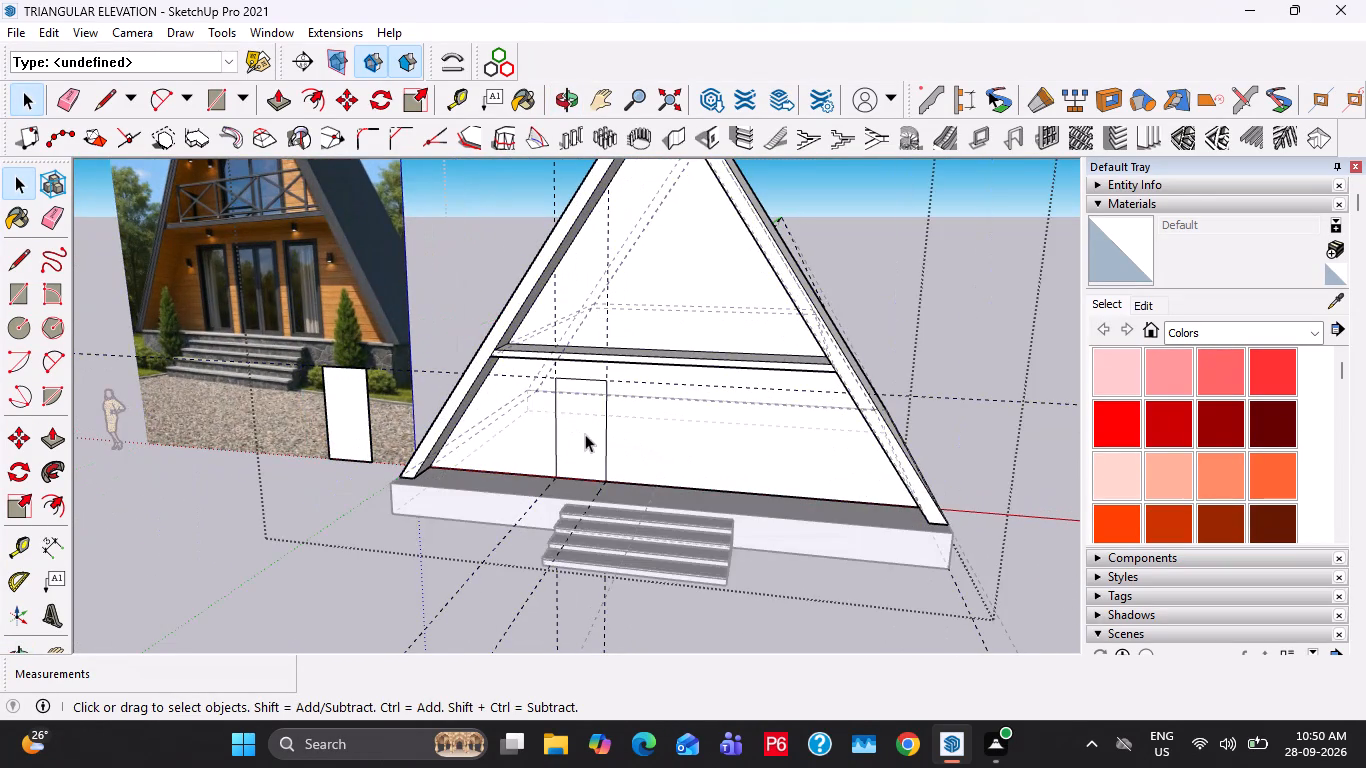
left_click(585, 434)
key("p")
left_click(582, 434)
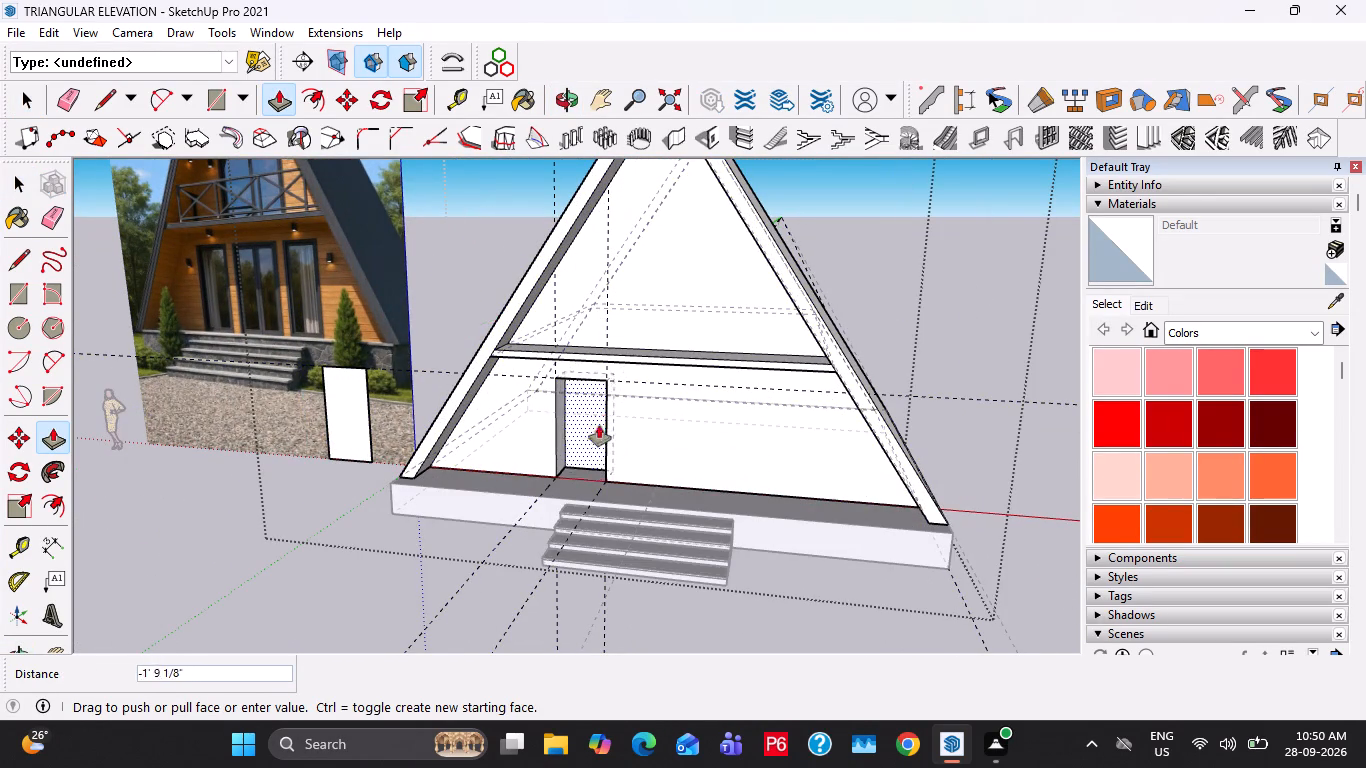
middle_click_drag(601, 425, 717, 437)
left_click(572, 399)
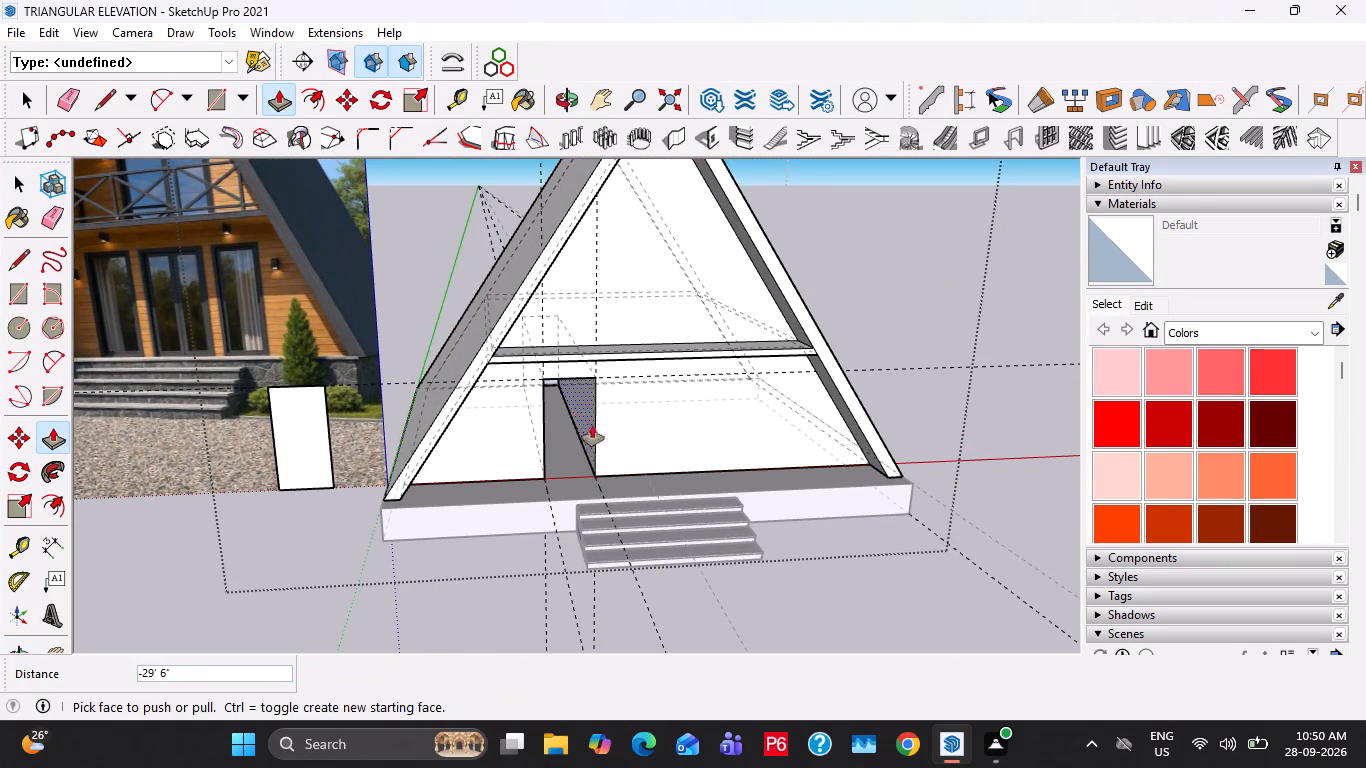
middle_click_drag(598, 431, 593, 363)
key("space")
key("Escape")
key("Escape")
Turn off the display of back edges.
middle_click_drag(653, 444, 639, 445)
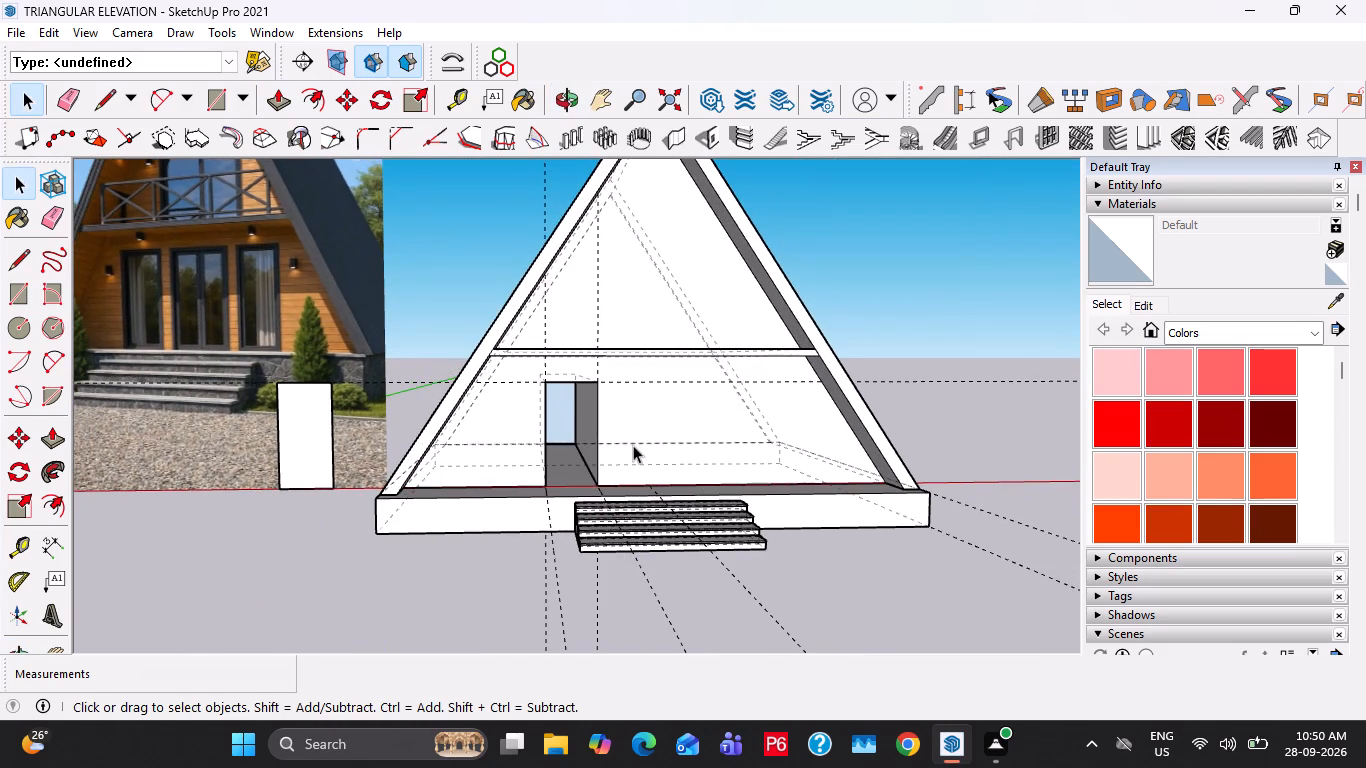
key("k")
scroll(655, 428, "up", 4)
middle_click_drag(627, 434, 615, 457, "shift")
scroll(620, 451, "down", 3)
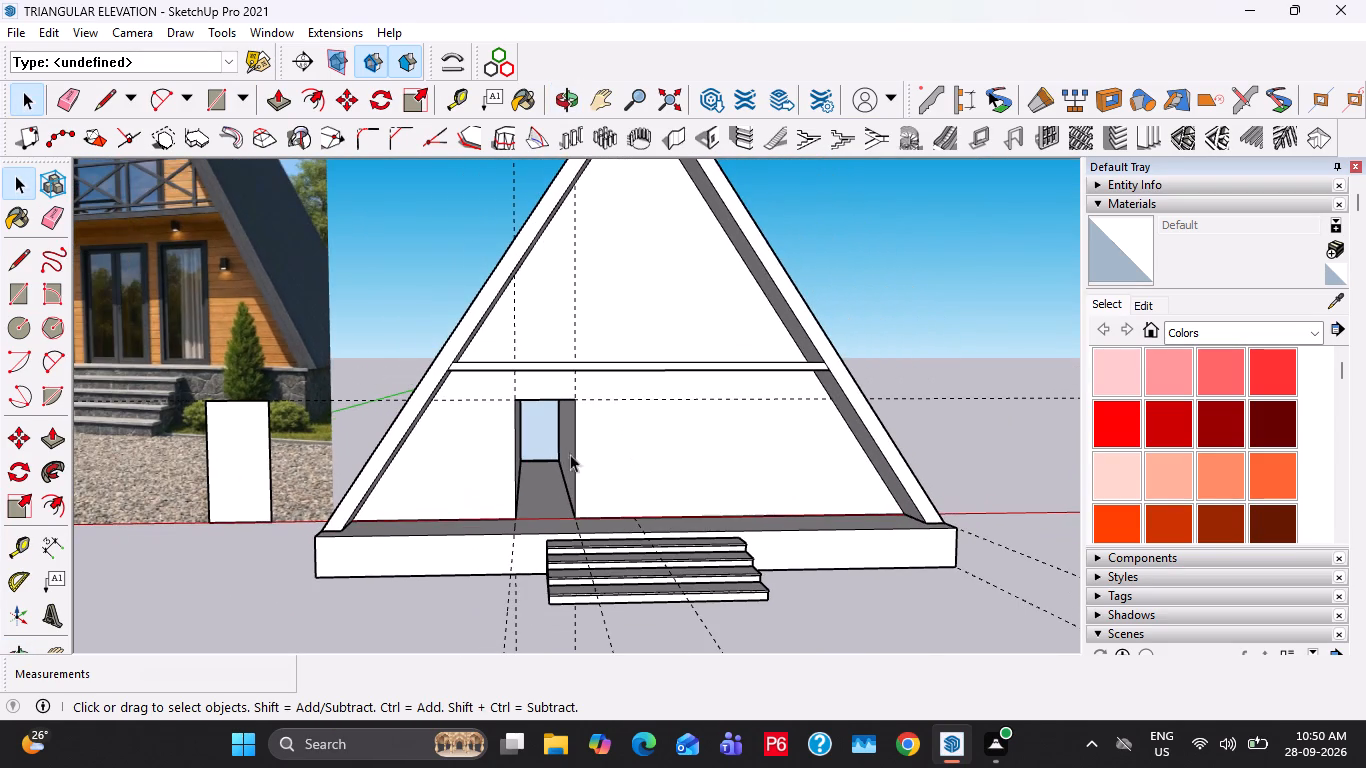
Reopen the house group and offset a vertical guide 1' from the opening's edge nearer the wall's centre.
double_click(513, 417)
middle_click_drag(611, 458, 578, 455)
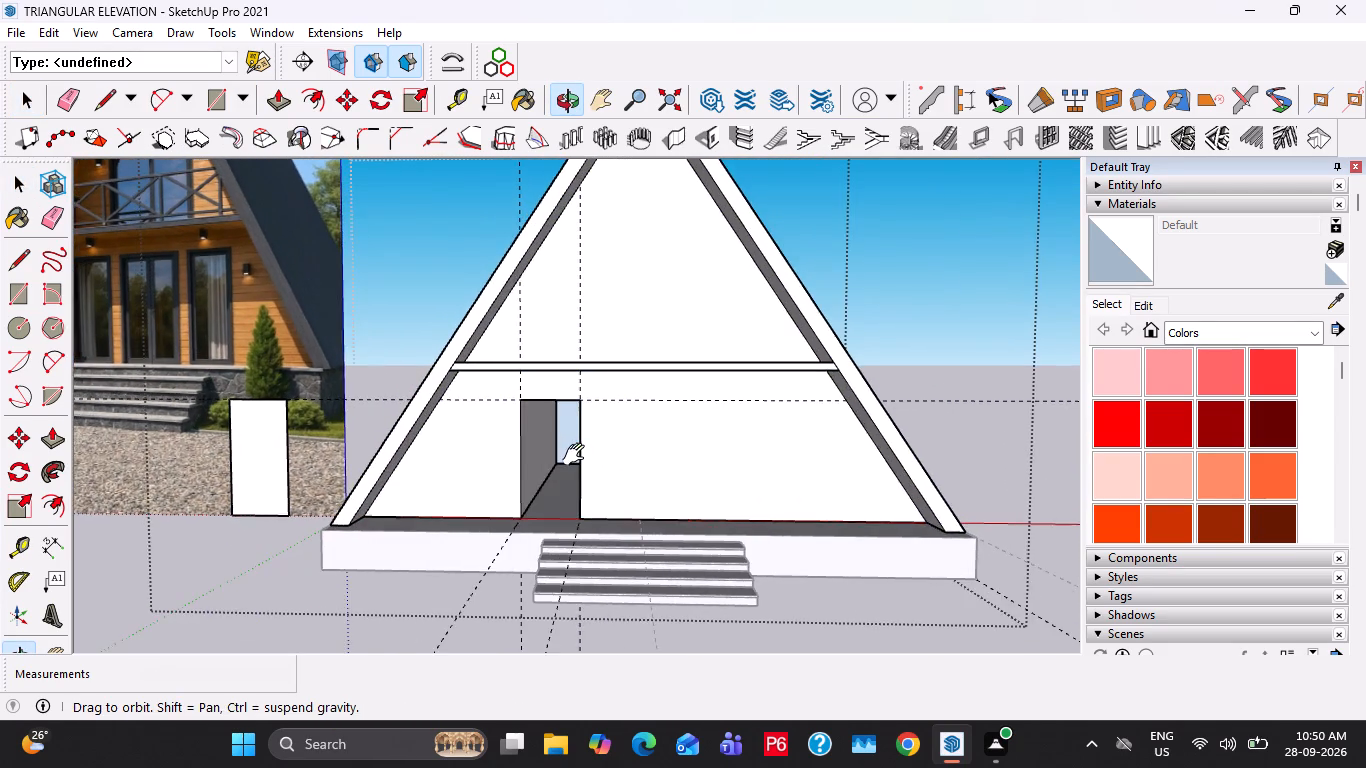
middle_click_drag(578, 455, 607, 501)
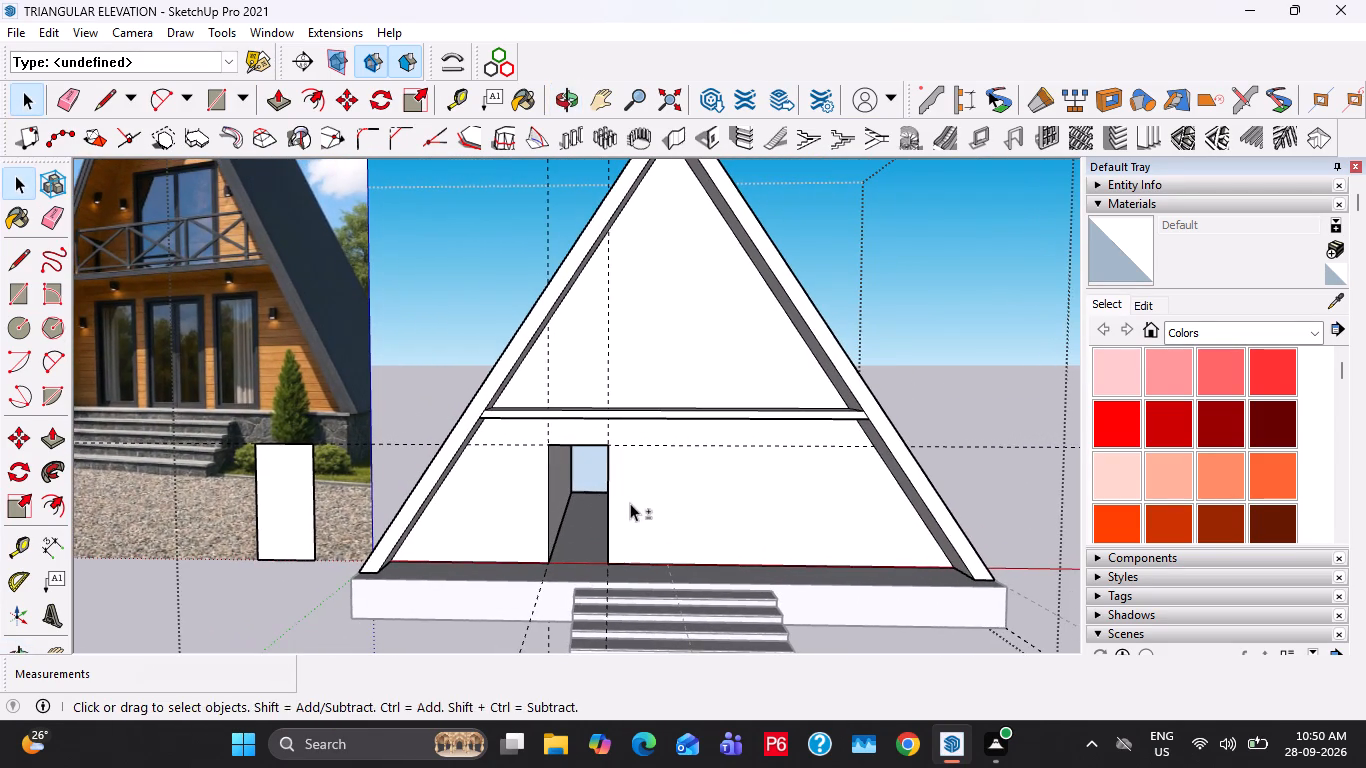
middle_click_drag(639, 503, 664, 499, "shift")
key("t")
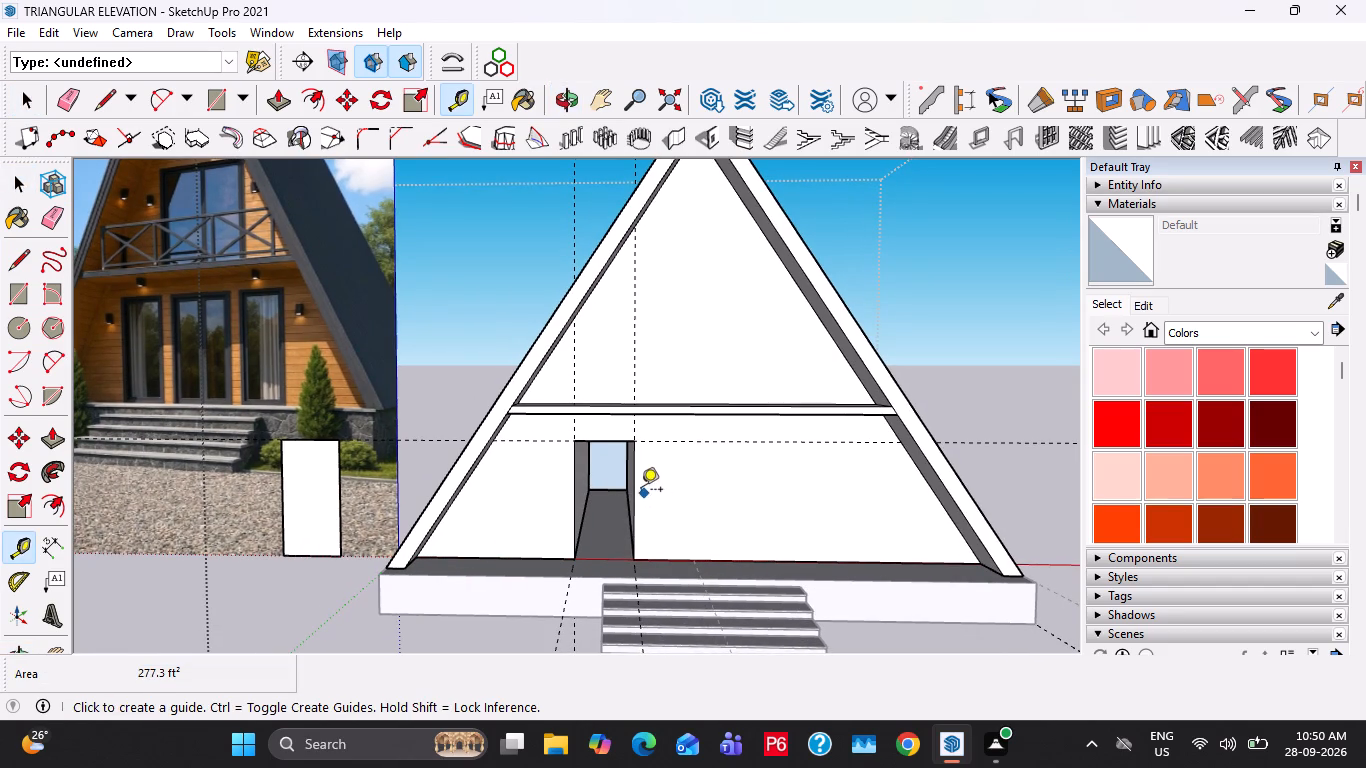
left_click(637, 489)
key("1")
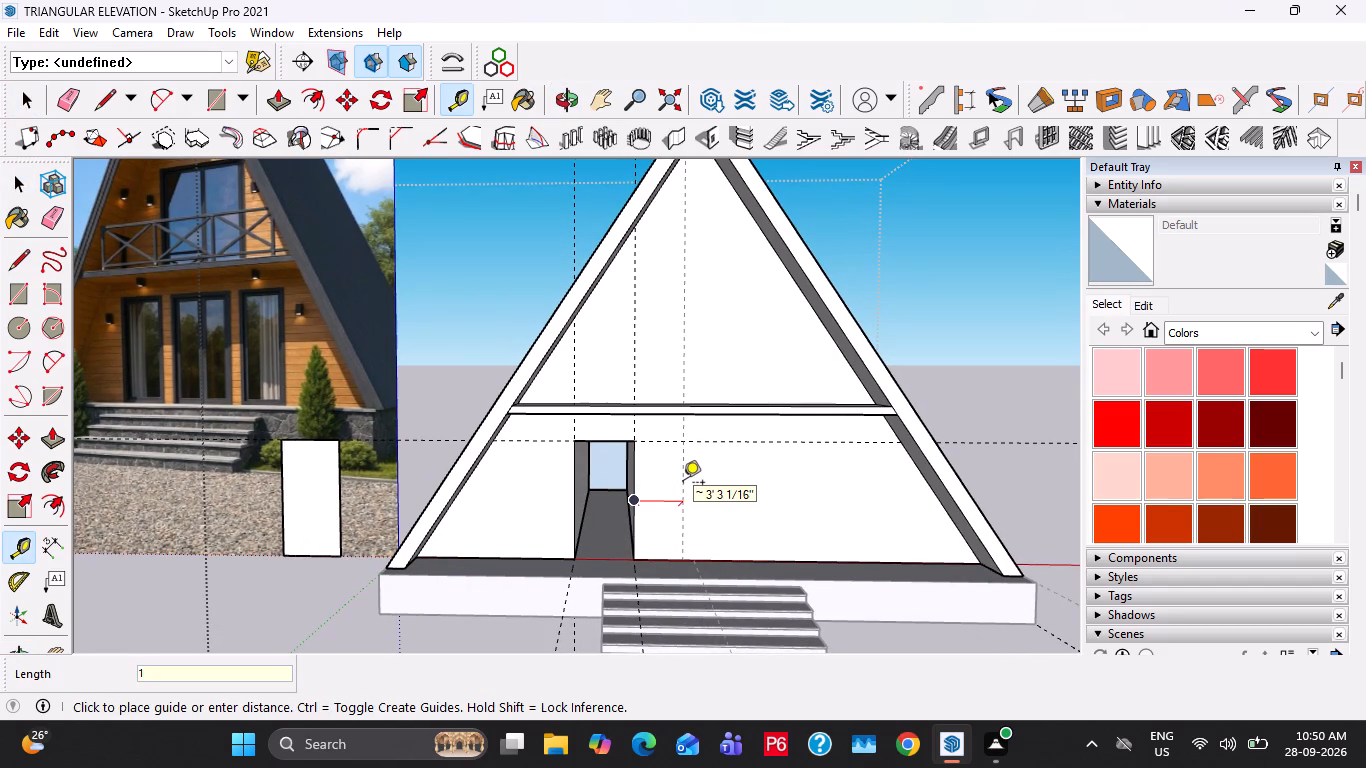
key("apostrophe")
key("Return")
scroll(681, 496, "up", 2)
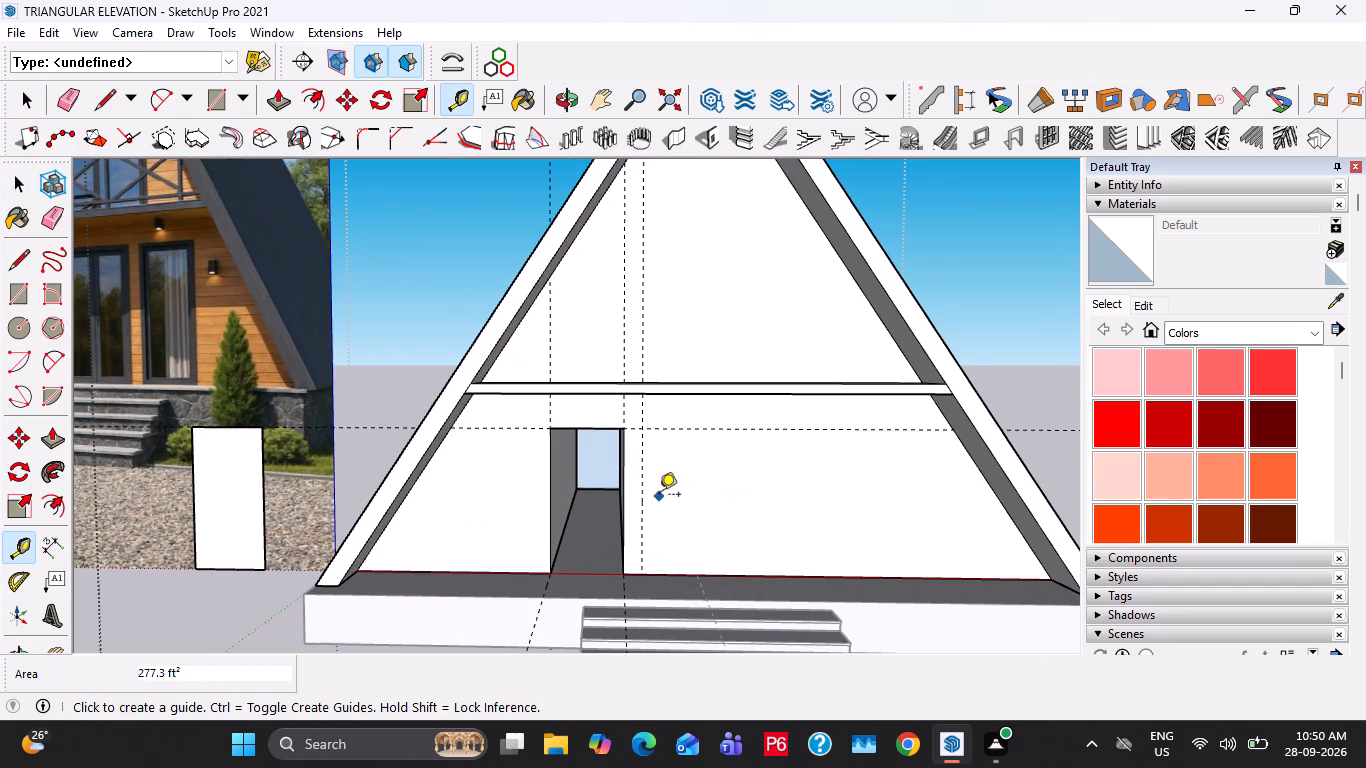
Offset another vertical guide 6' from the 1' guide, across the wall's centre, for the door width.
left_click(646, 489)
key("7")
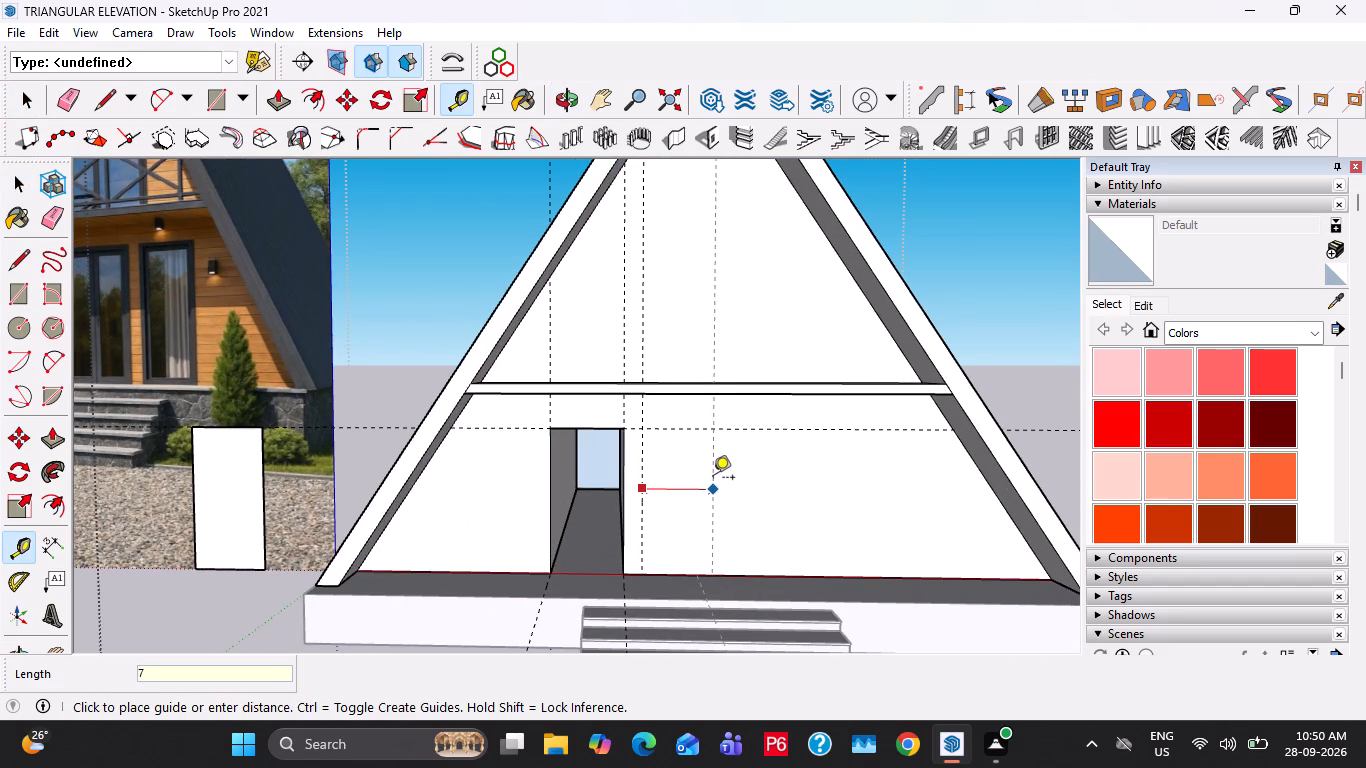
key("BackSpace")
key("6")
key("apostrophe")
key("Return")
key("space")
Draw the door rectangle between the 6'-spaced guides, from the 8' guide down to the lower wall's base.
left_click(695, 480)
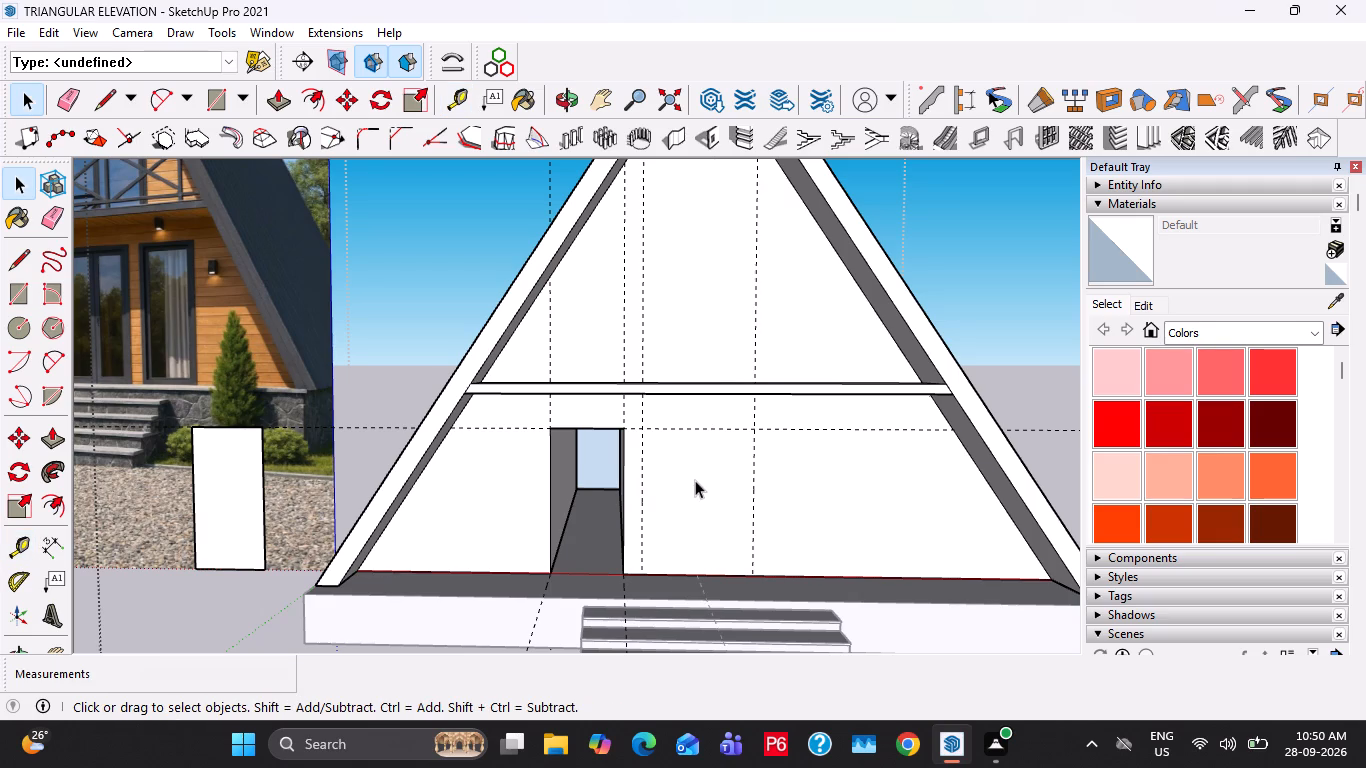
key("r")
left_click(647, 433)
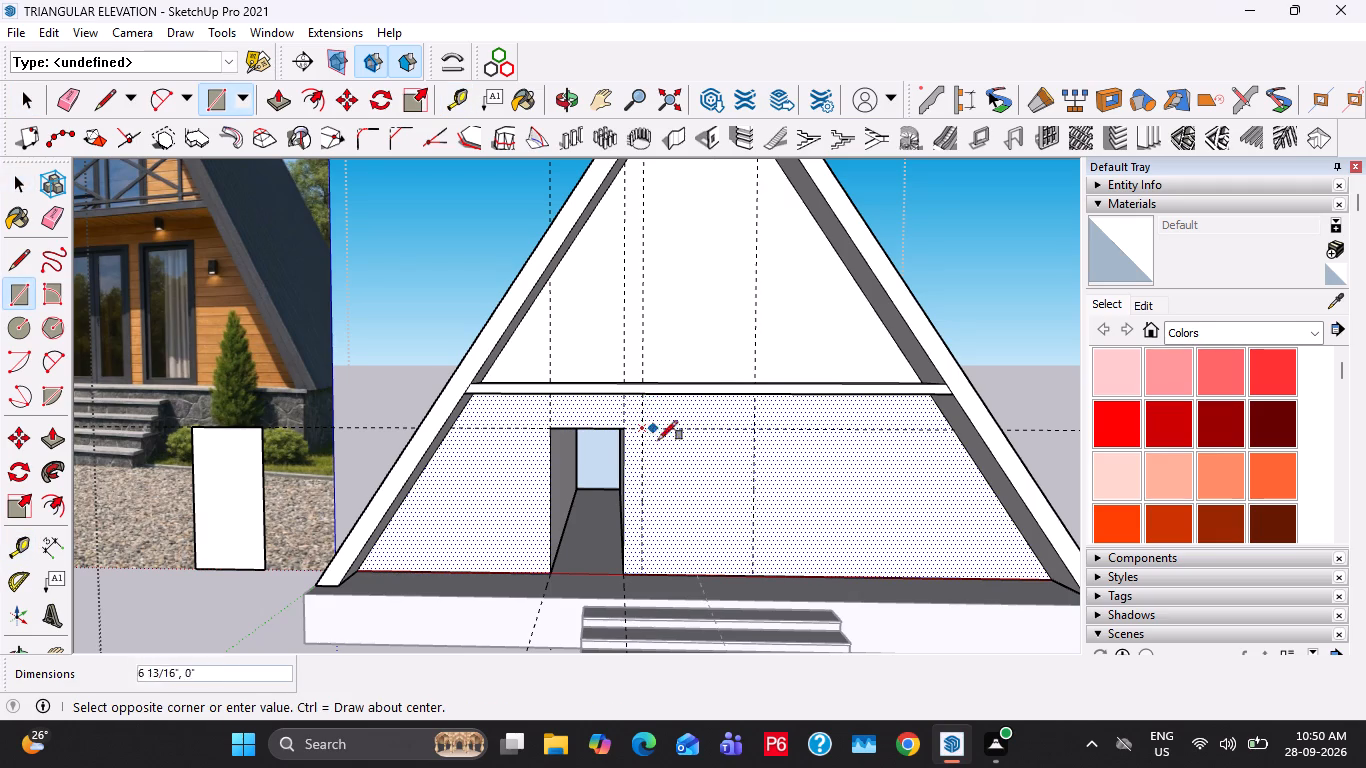
left_click(758, 571)
key("space")
Copy the door rectangle about 33' 5" sideways, placing it beside the window copy in front of the reference image.
double_click(660, 484)
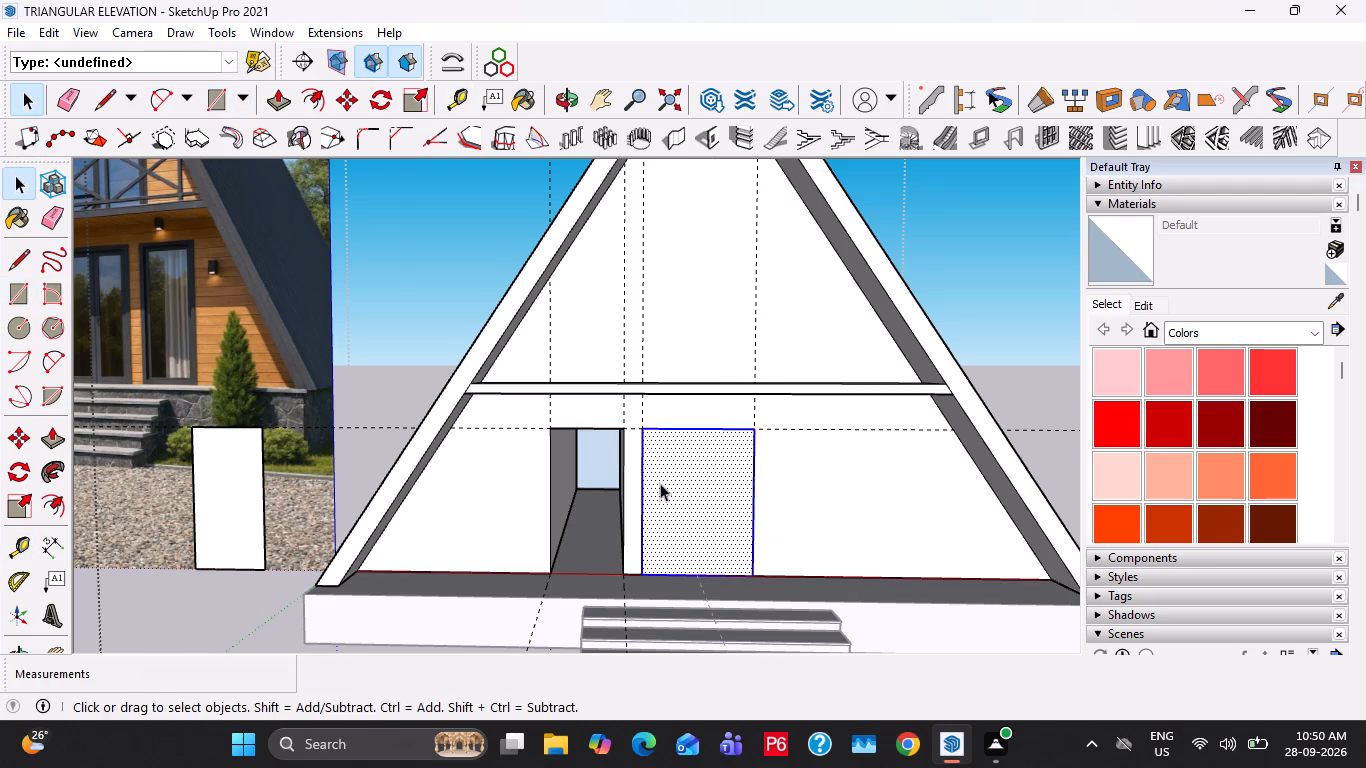
scroll(731, 489, "down", 2)
key("m")
left_click(750, 562)
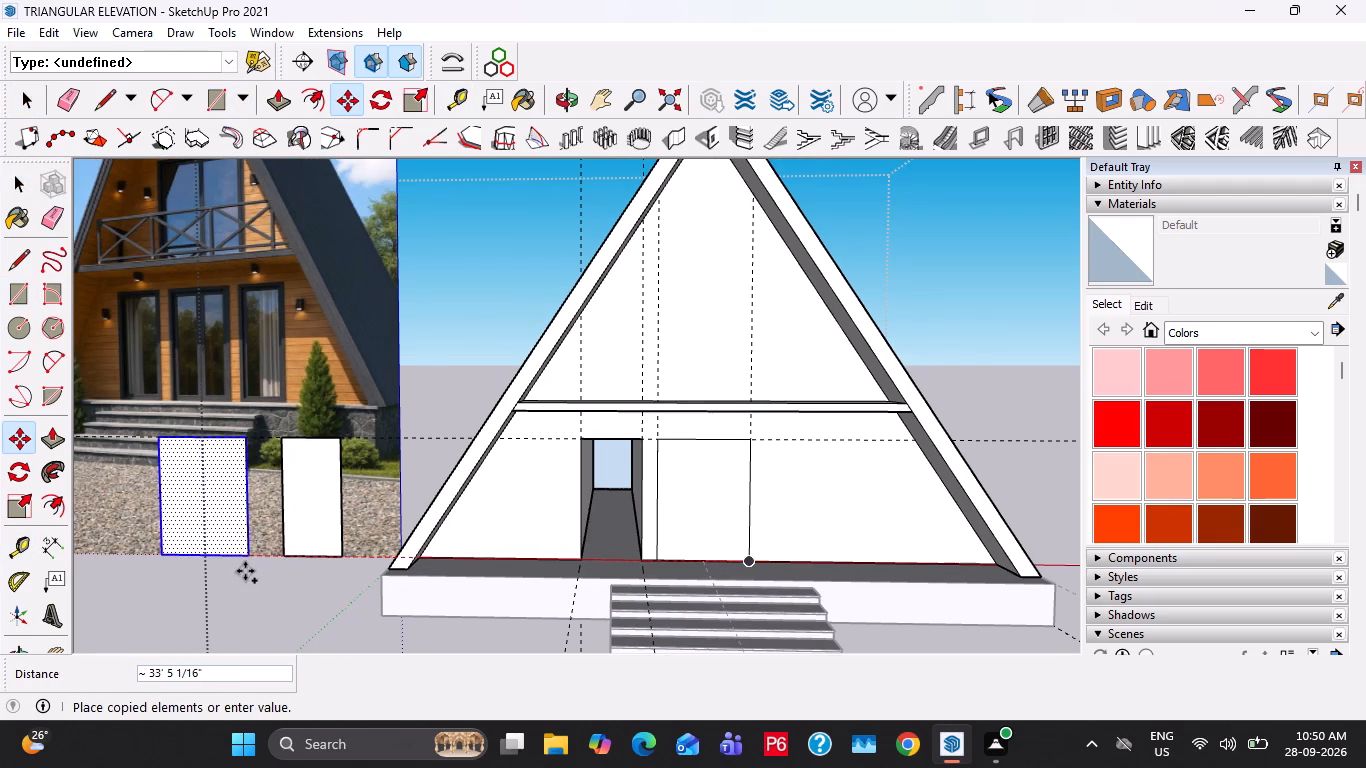
left_click(245, 571)
key("space")
Offset the copied window panel's outline 6" inward to form a frame.
scroll(280, 483, "up", 3)
middle_click_drag(312, 526, 506, 571)
left_click(506, 569)
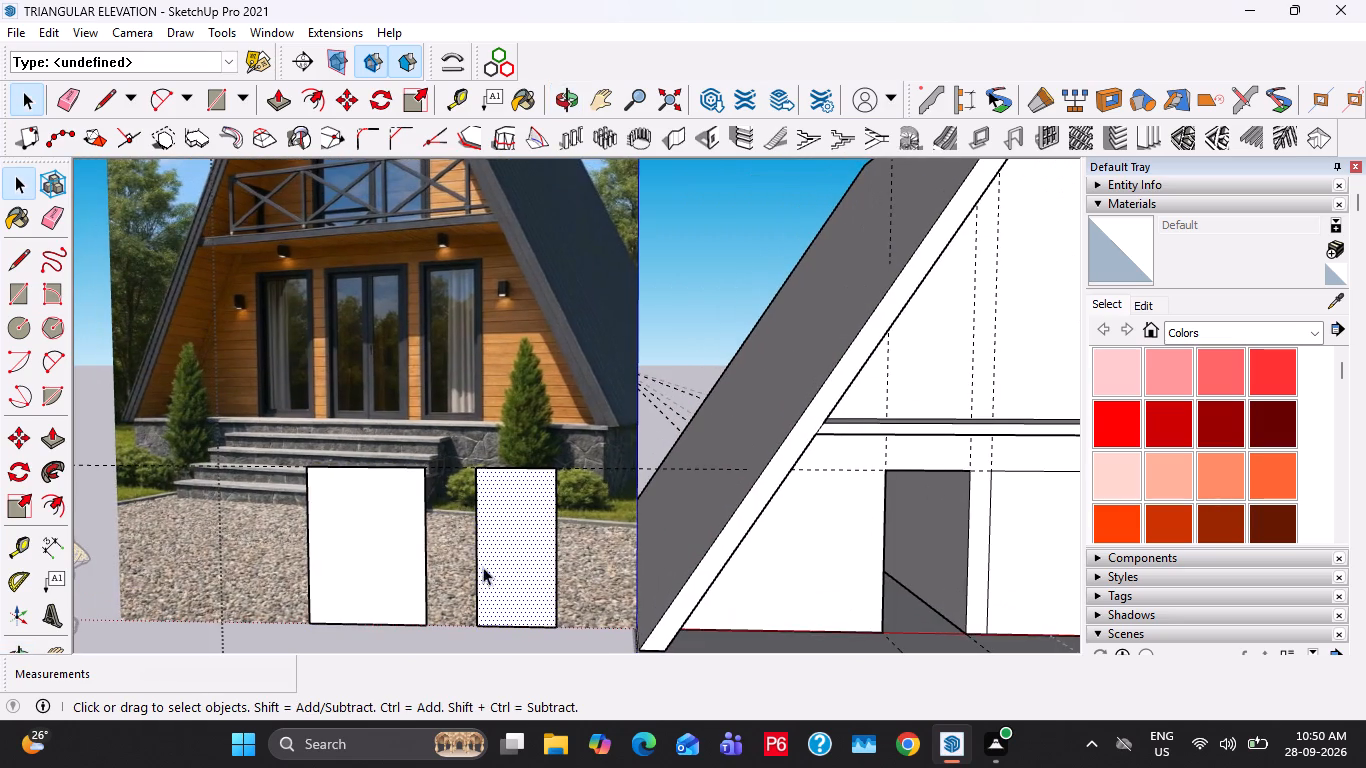
scroll(480, 566, "up", 3)
middle_click_drag(495, 558, 524, 575)
scroll(523, 557, "down", 2)
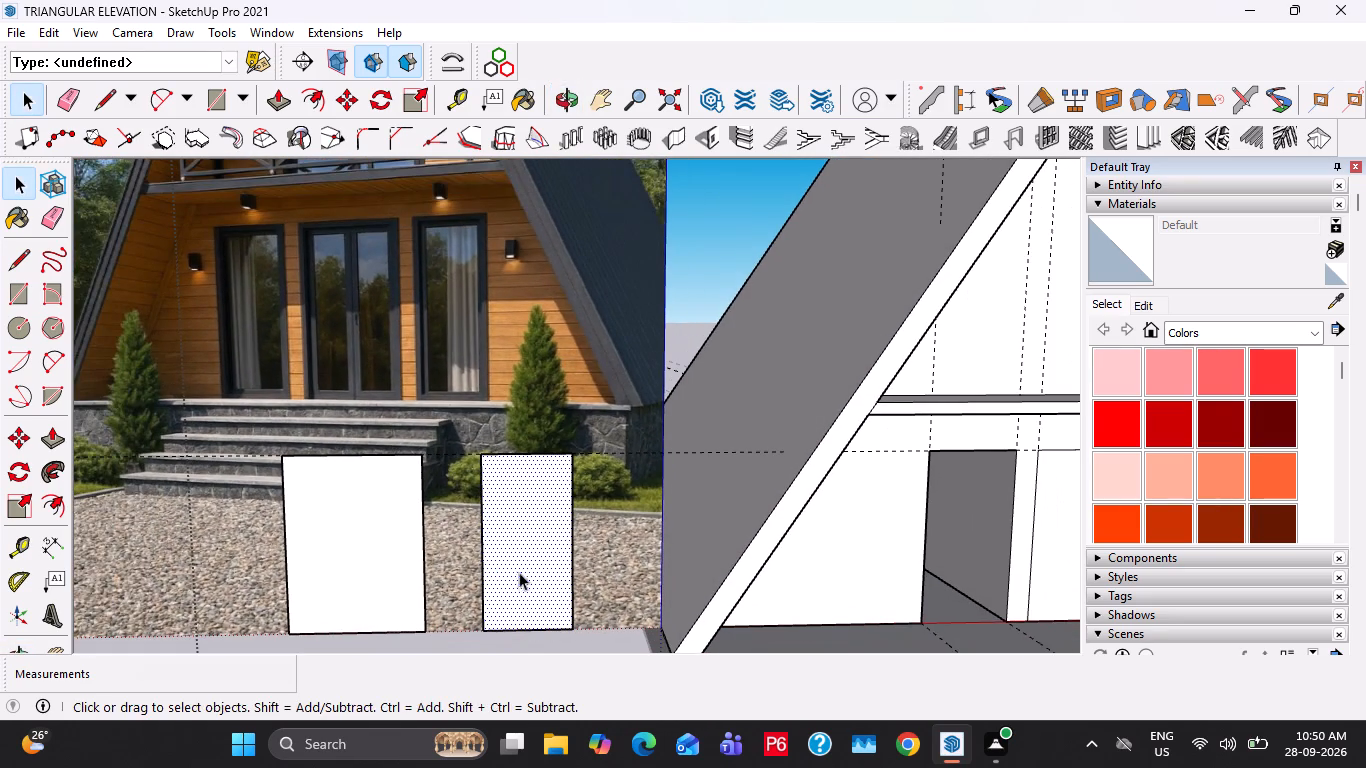
key("f")
left_click(504, 582)
key("5")
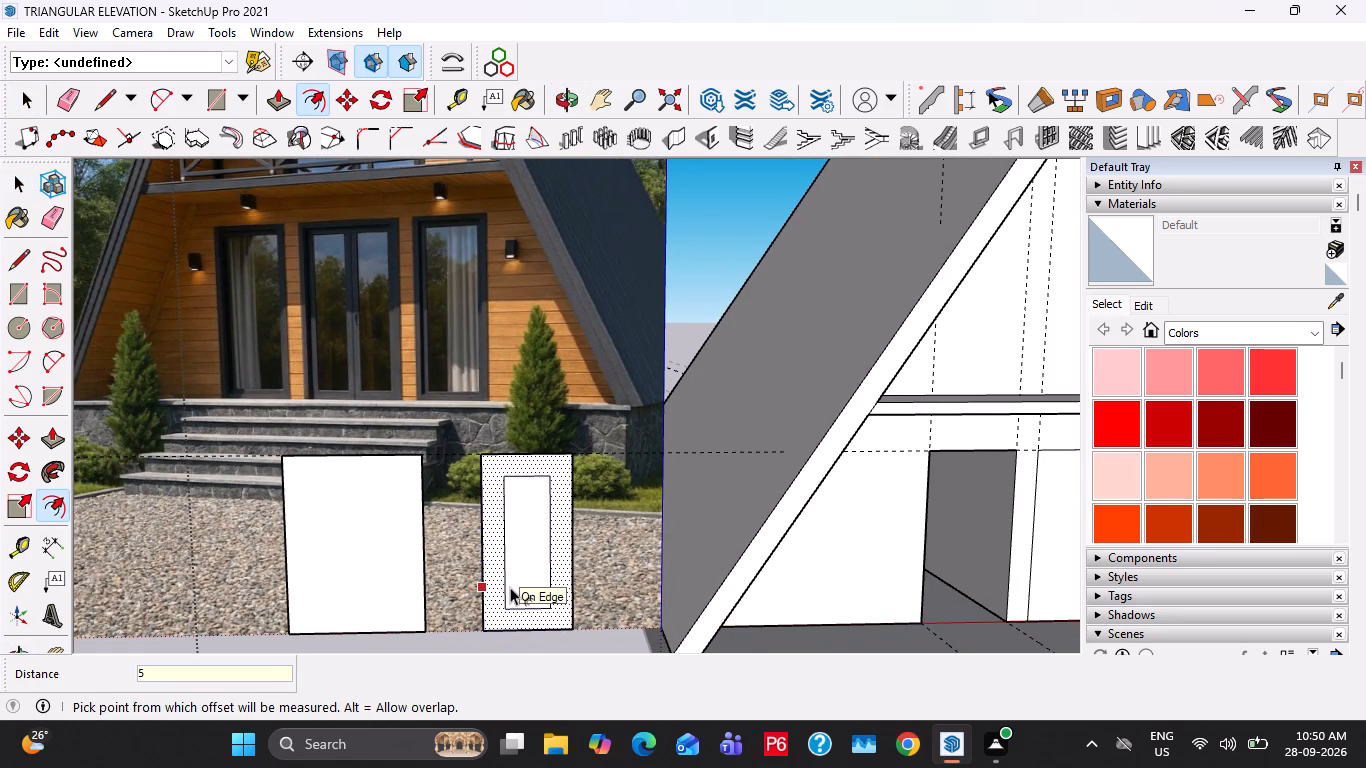
key("BackSpace")
type("6\"")
key("Return")
key("space")
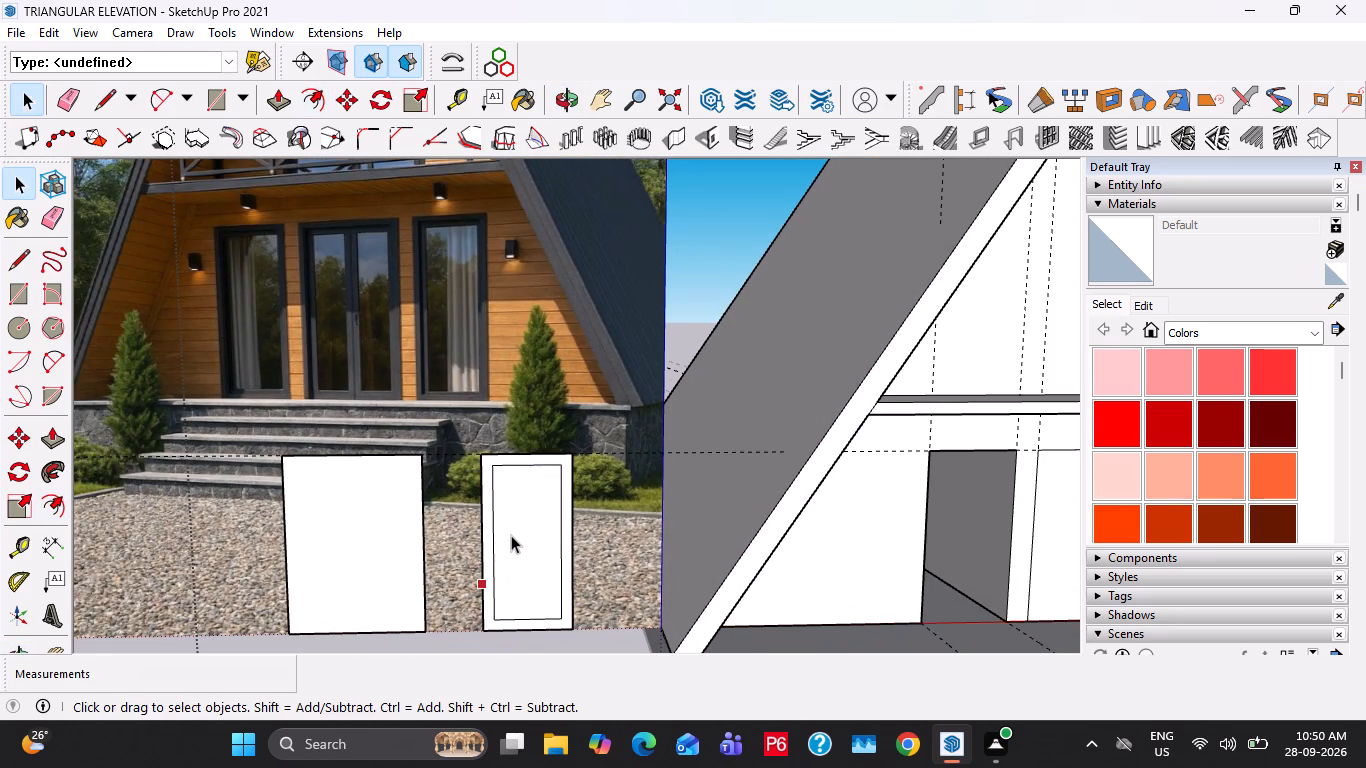
Extrude the copied window panel's frame face 3" outward.
left_click(511, 535)
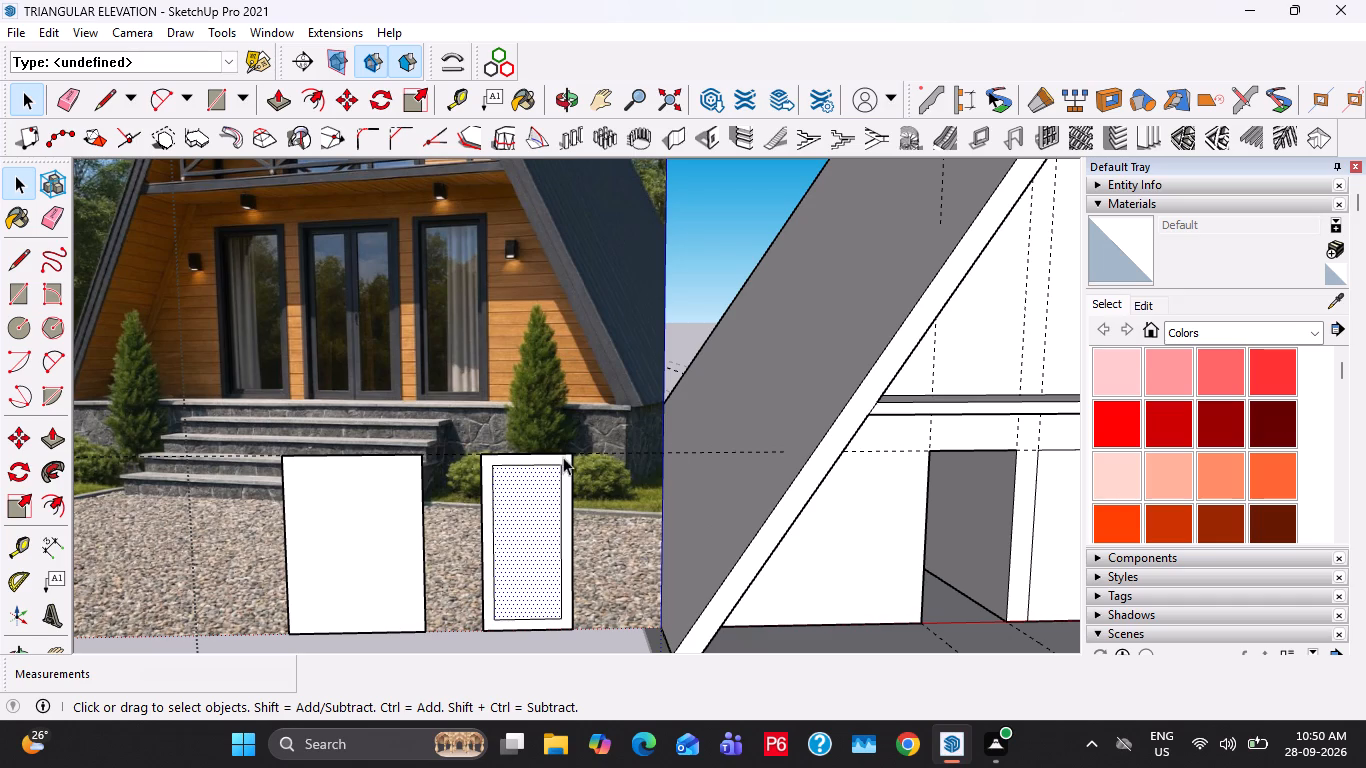
left_click(563, 466)
key("p")
left_click(573, 481)
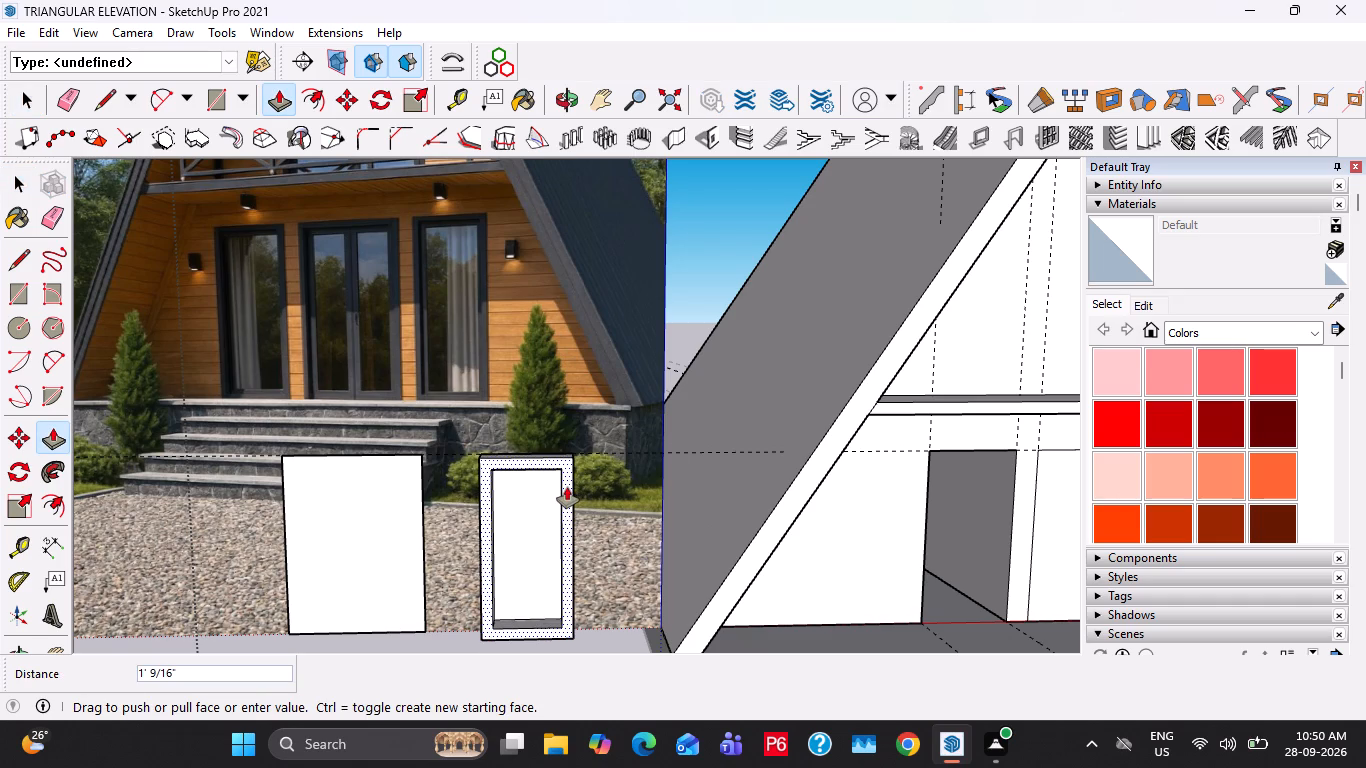
type("3\"")
key("Return")
key("space")
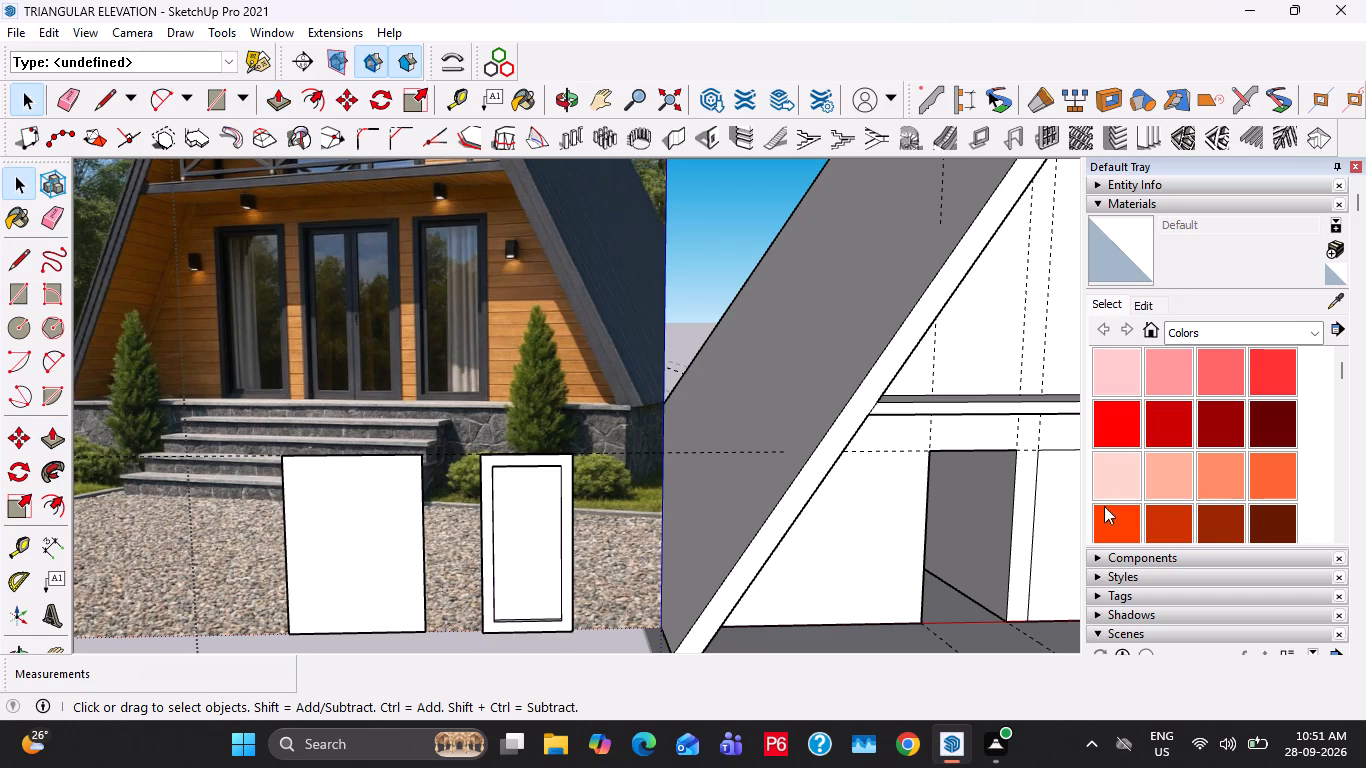
Paint the pane inside the copied window panel's frame with Translucent Glass Gray from the Glass and Mirrors collection.
scroll(1197, 461, "down", 2)
left_click(1246, 320)
left_click(1240, 331)
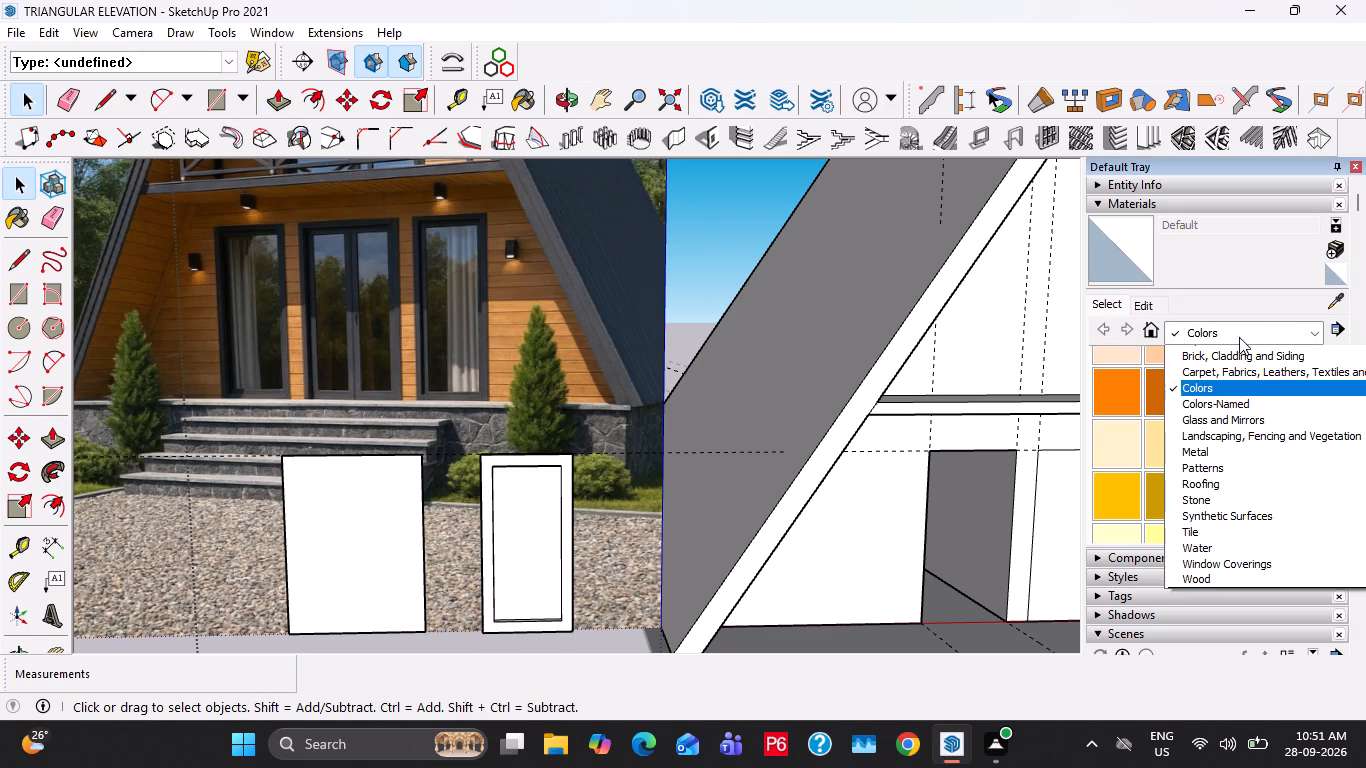
left_click(1202, 437)
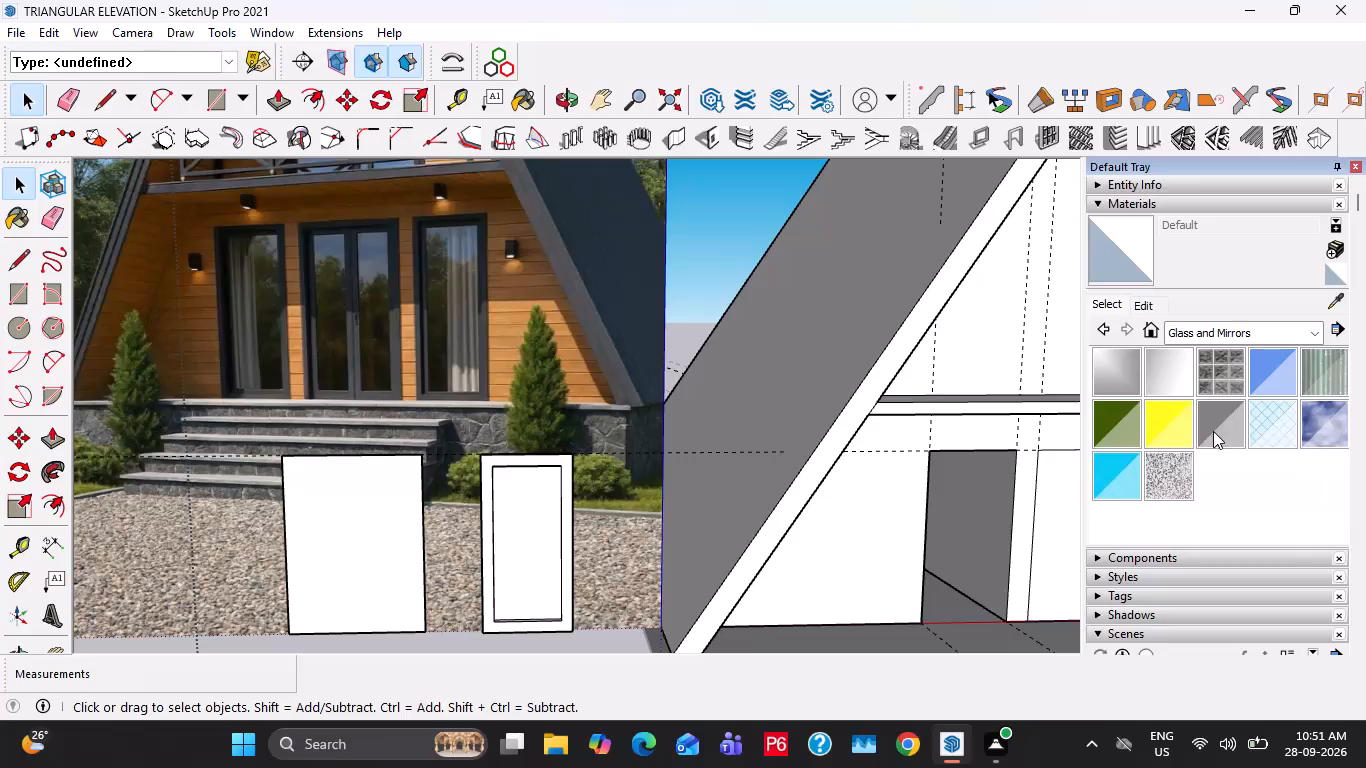
left_click(1214, 430)
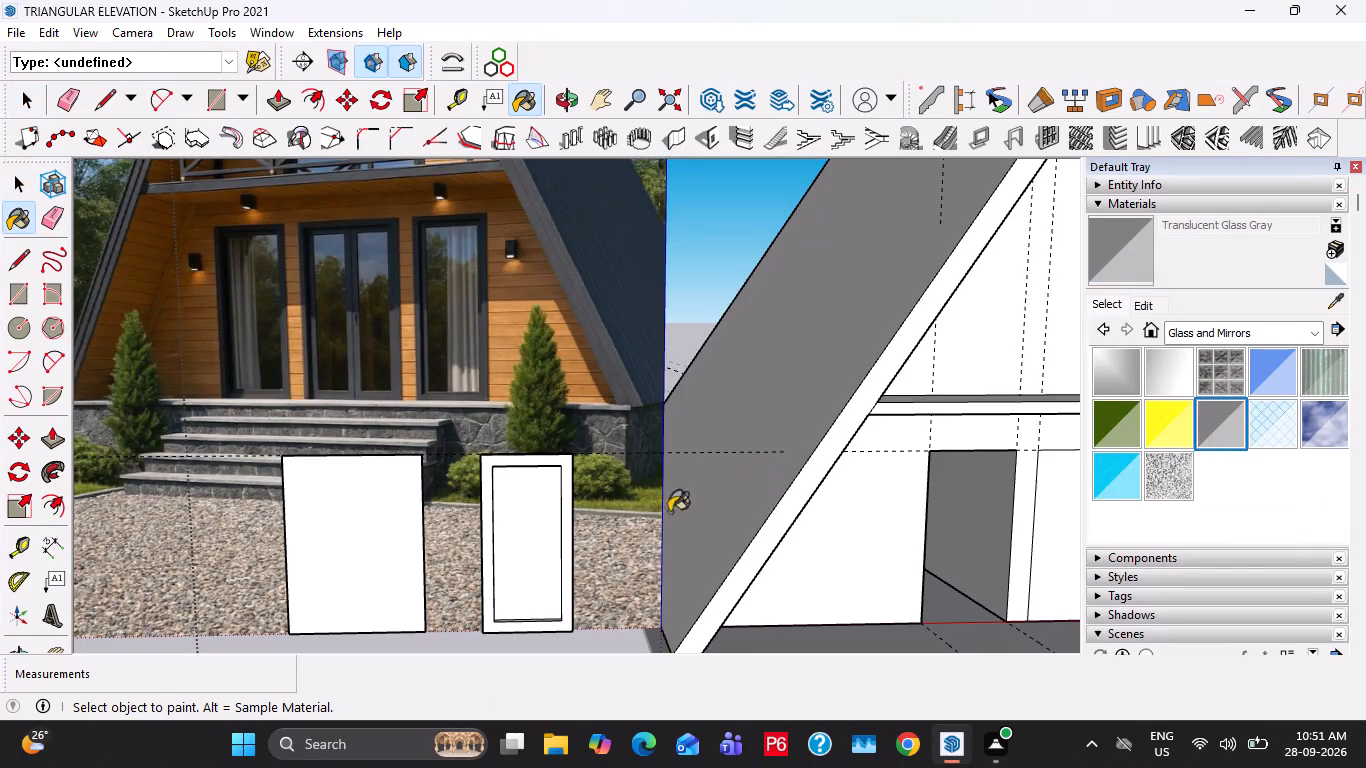
left_click(520, 517)
key("space")
Paint the front face of the copied window panel's frame with Color M07 from the Colors collection.
scroll(1225, 436, "down", 1)
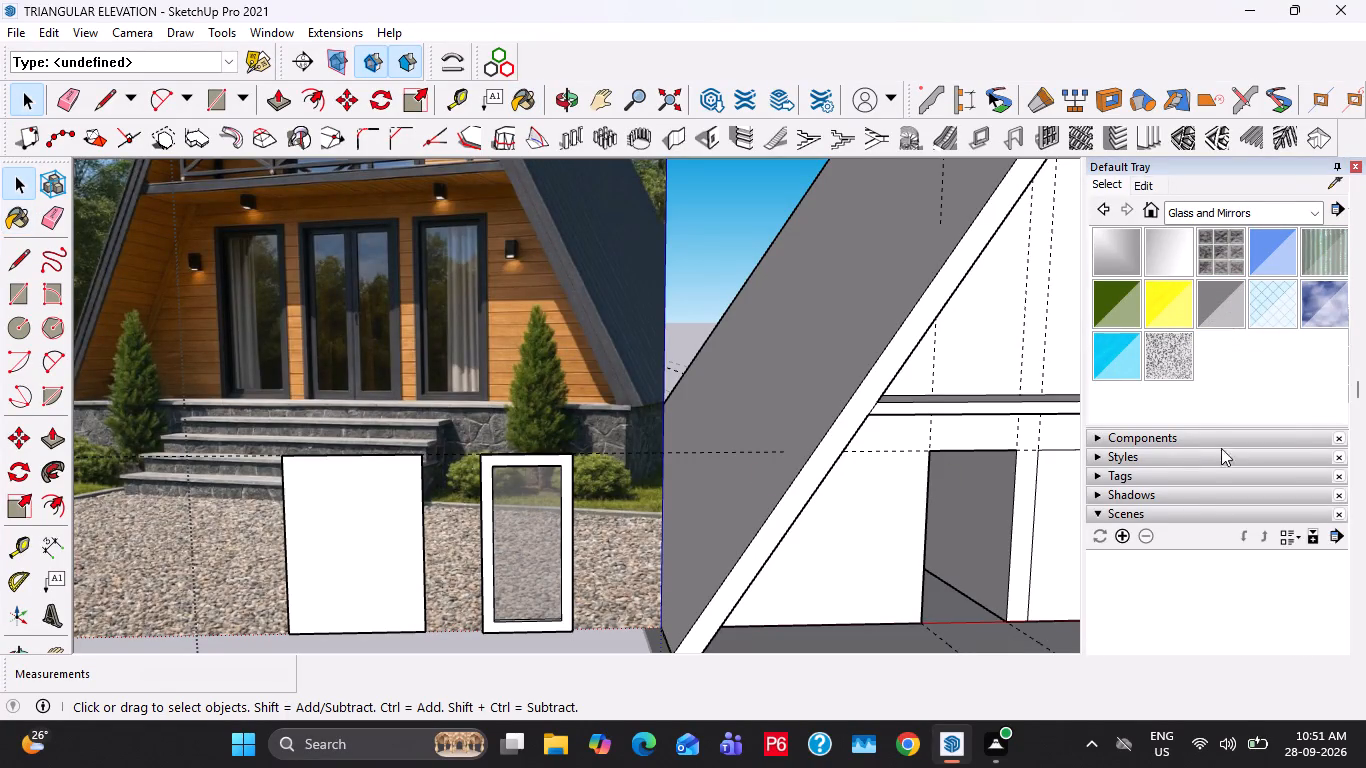
scroll(1221, 448, "down", 1)
scroll(1170, 426, "up", 2)
left_click(1251, 326)
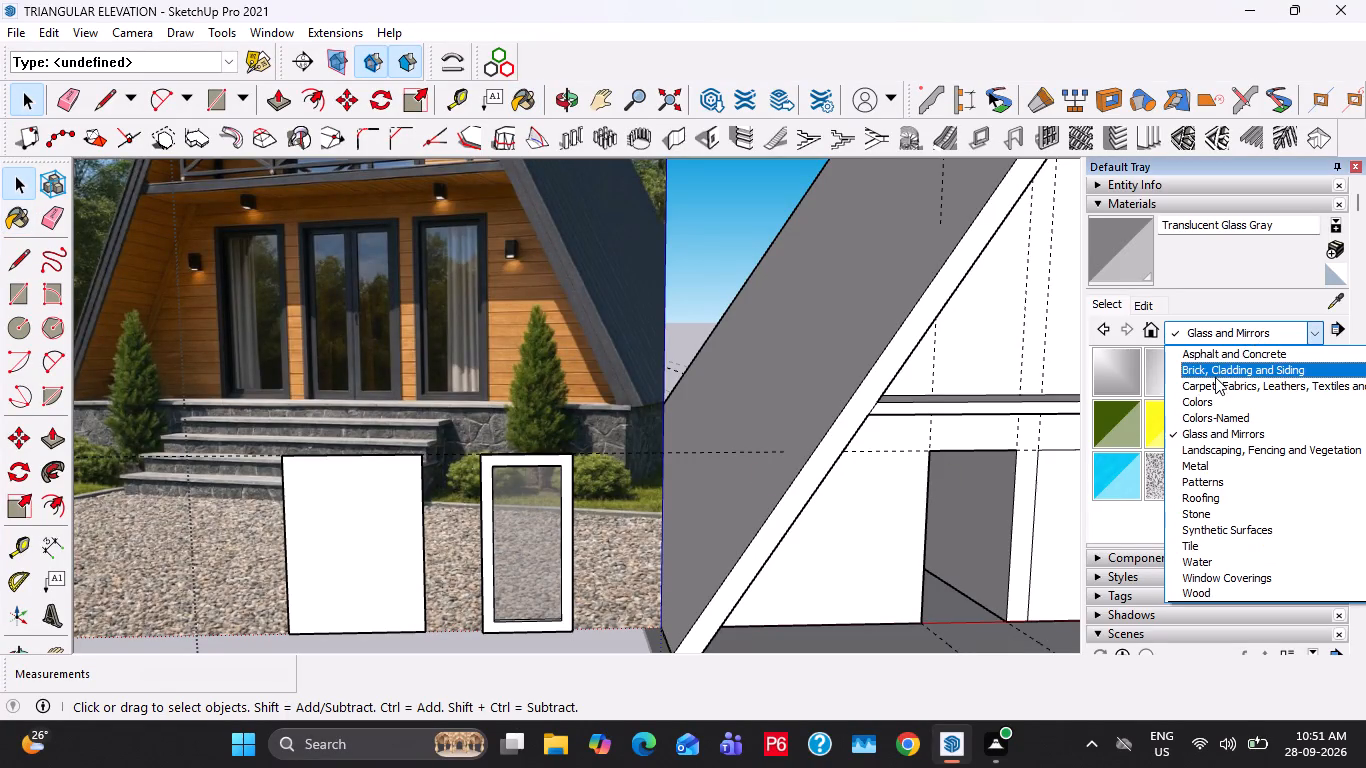
scroll(1215, 427, "up", 3)
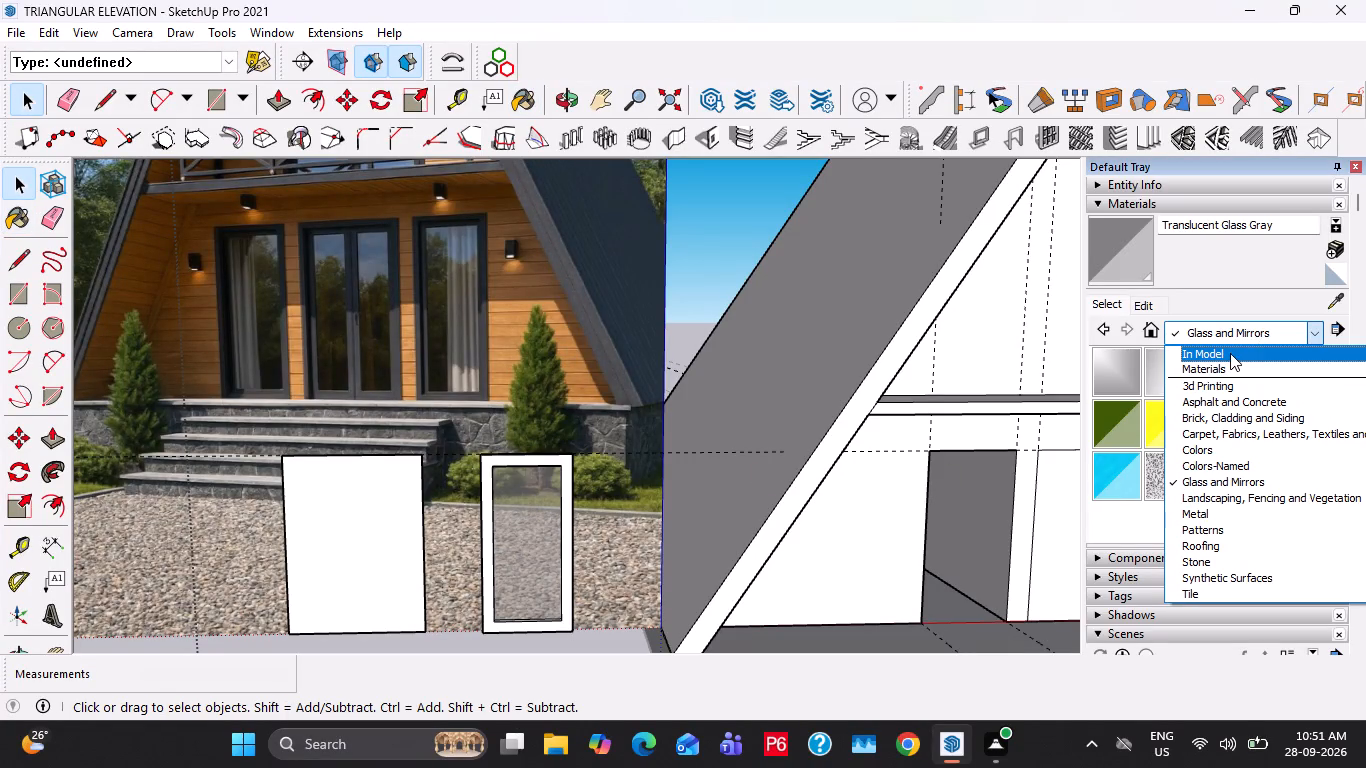
scroll(1202, 536, "down", 5)
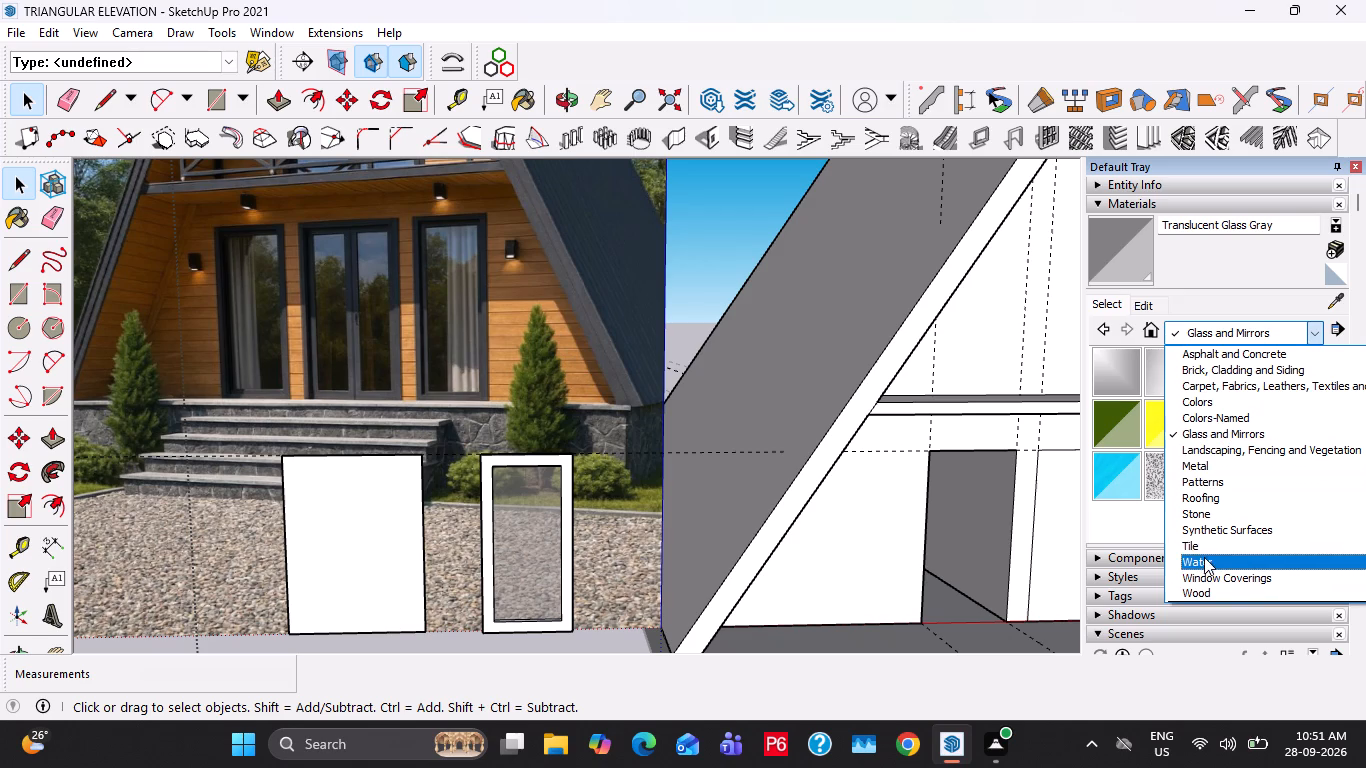
scroll(1204, 557, "down", 1)
left_click(1213, 400)
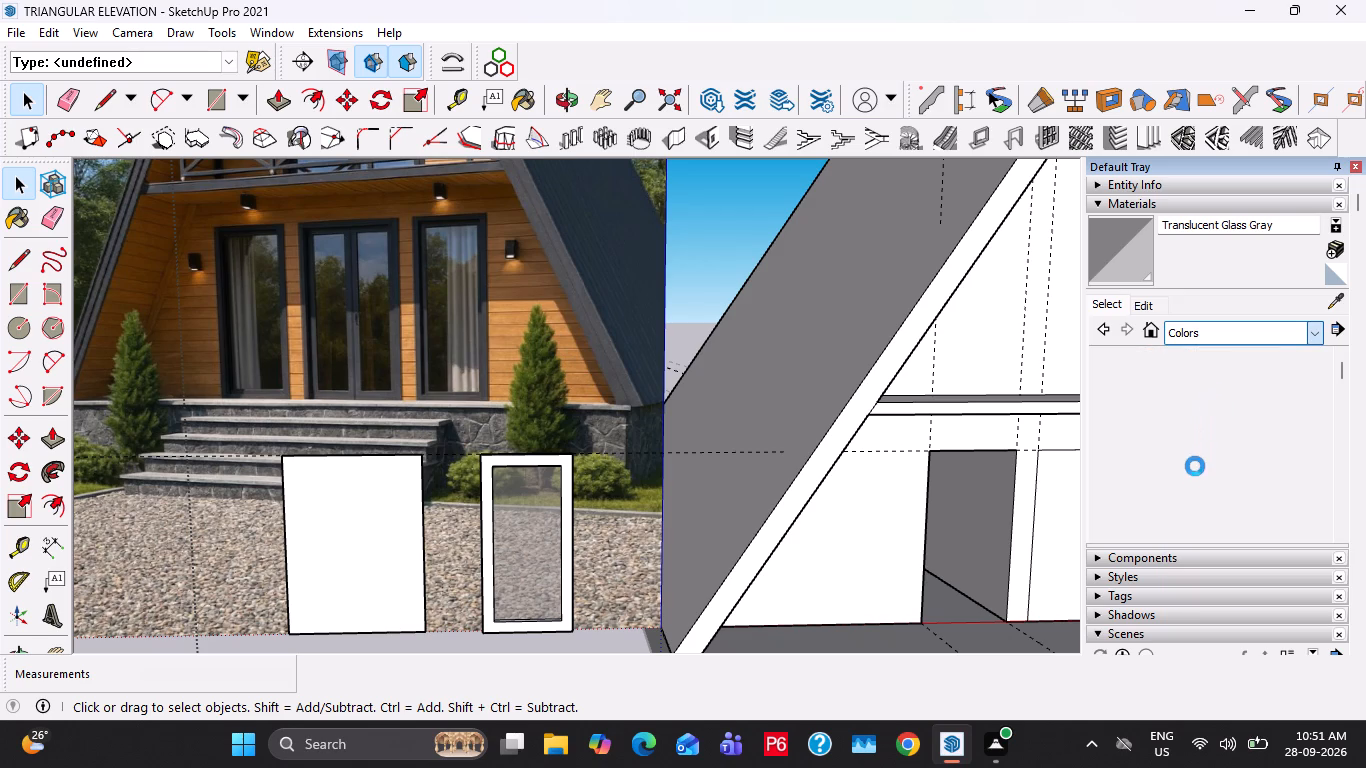
scroll(1215, 481, "down", 9)
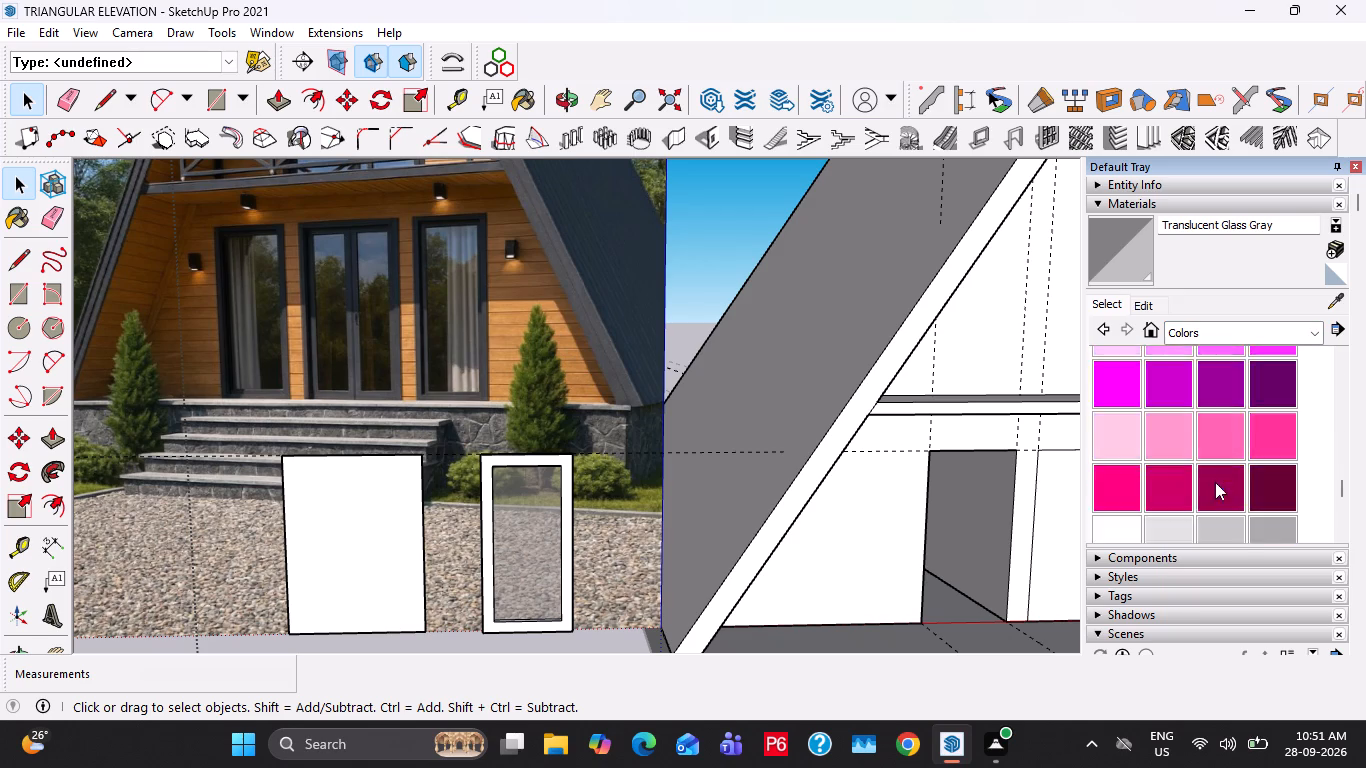
scroll(1215, 482, "down", 4)
scroll(1154, 424, "up", 3)
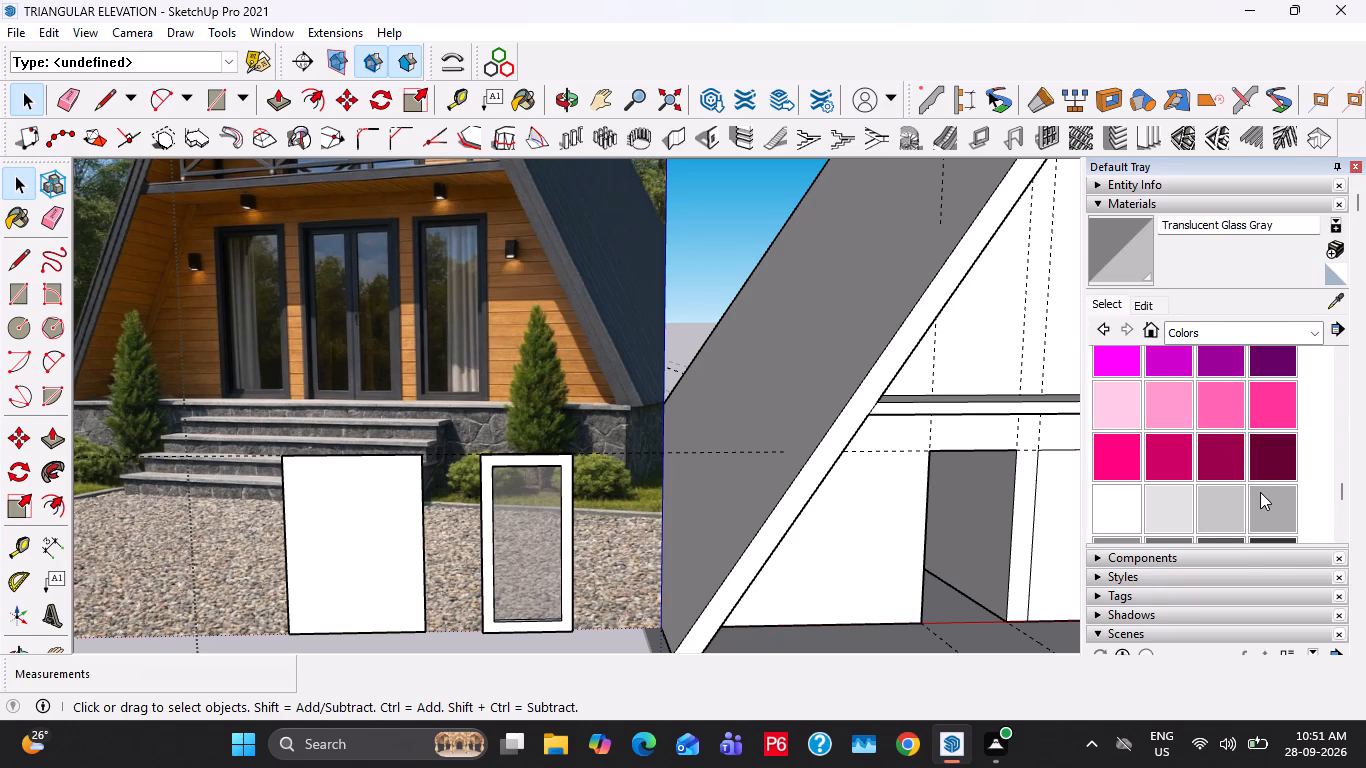
scroll(1261, 499, "down", 2)
scroll(1252, 415, "up", 1)
left_click(1268, 443)
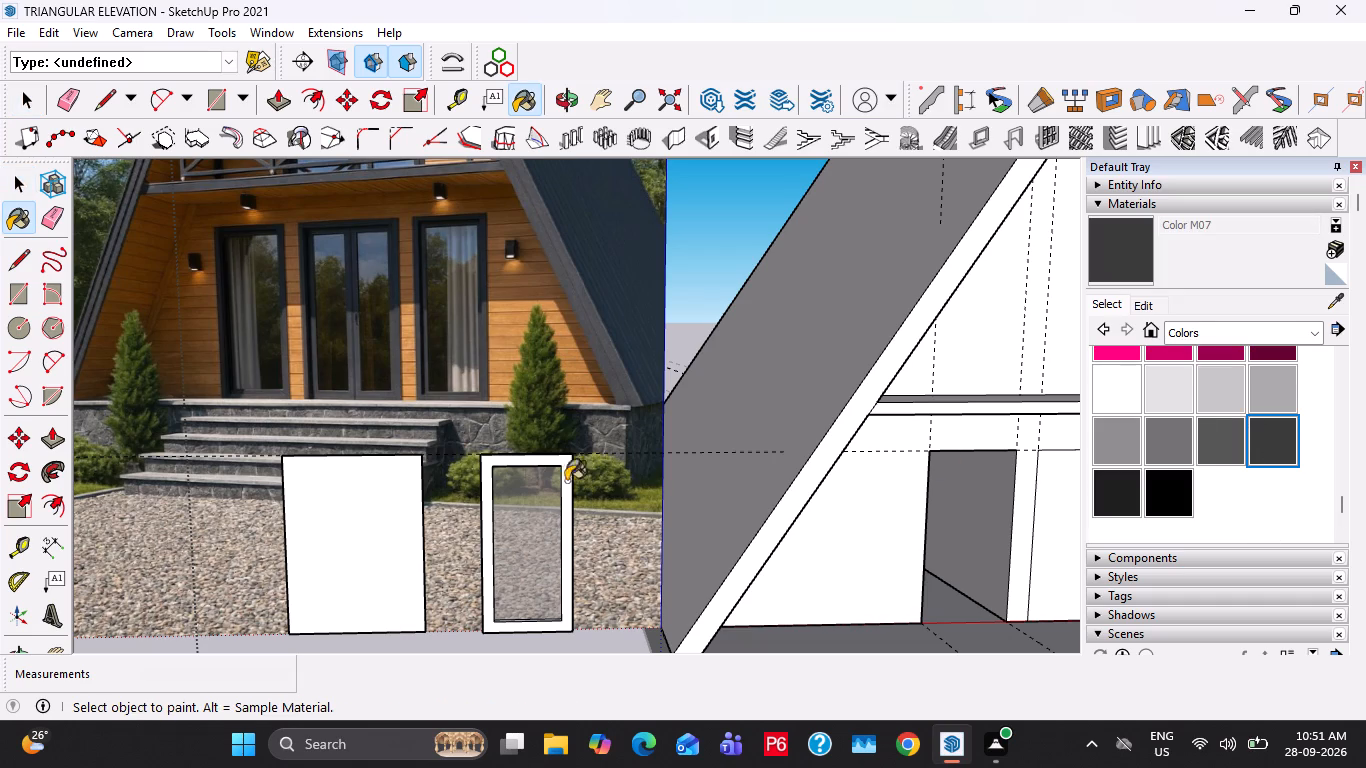
left_click(565, 458)
Paint the outer sides and inner reveal faces of the window panel's frame with Color M07.
scroll(558, 465, "up", 6)
middle_click_drag(573, 494, 1113, 553)
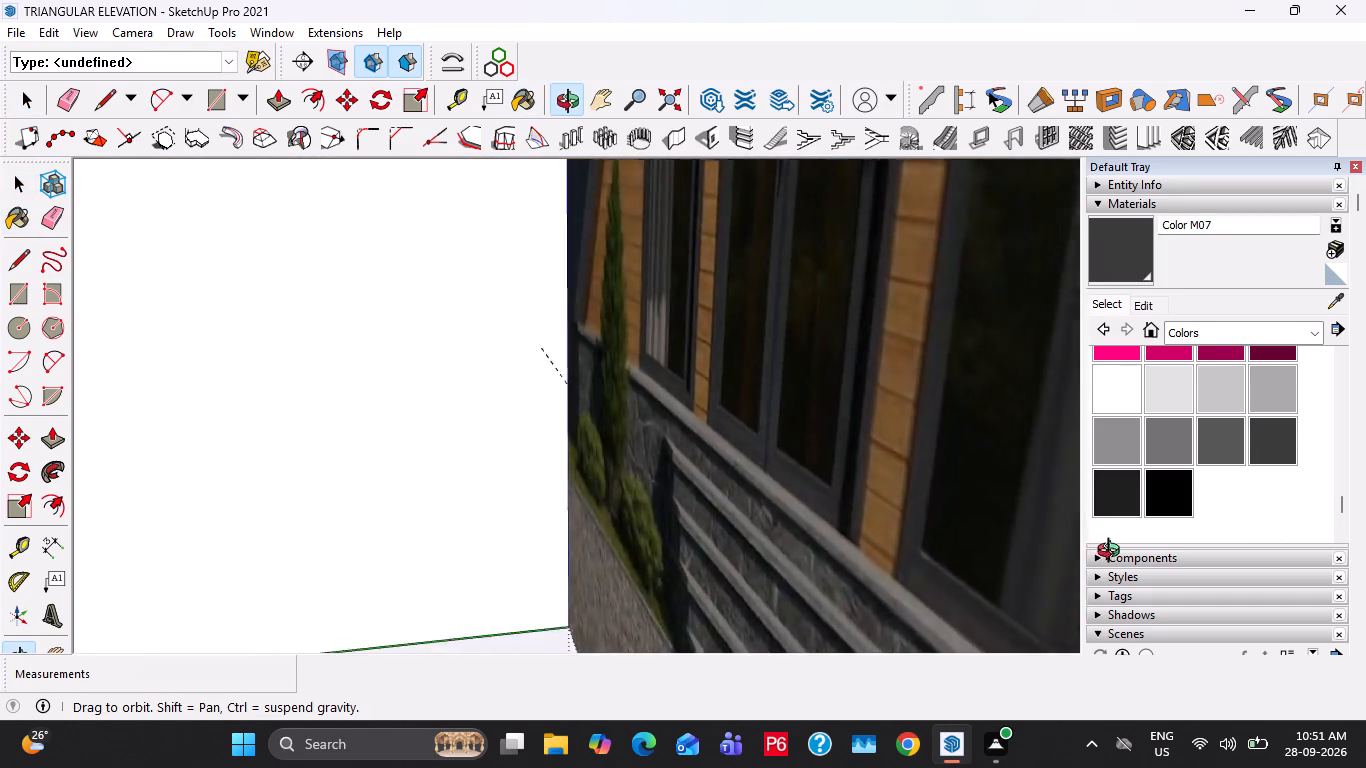
middle_click_drag(1113, 553, 1032, 639)
scroll(634, 484, "up", 3)
left_click(572, 520)
left_click(564, 595)
middle_click_drag(635, 515, 620, 515)
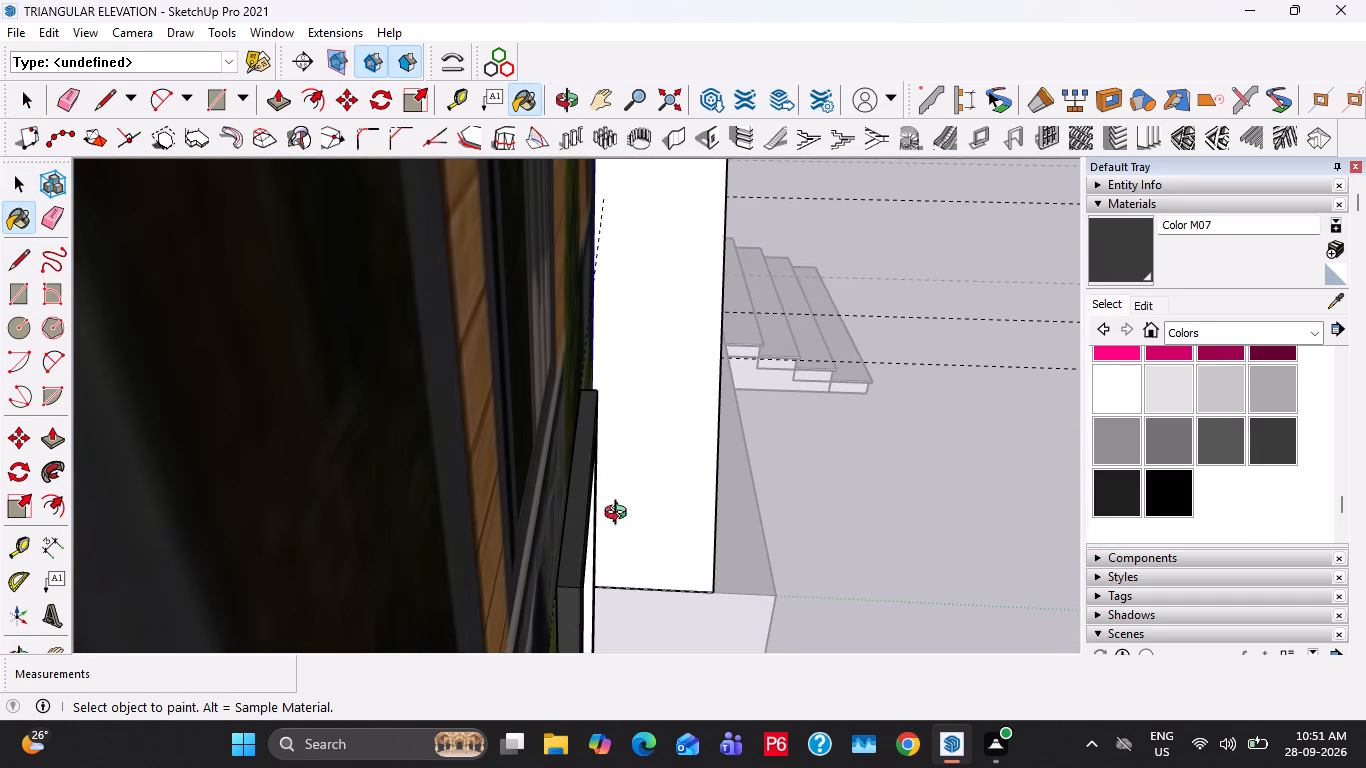
middle_click_drag(620, 515, 472, 515)
middle_click_drag(179, 509, 473, 361)
scroll(454, 534, "up", 3)
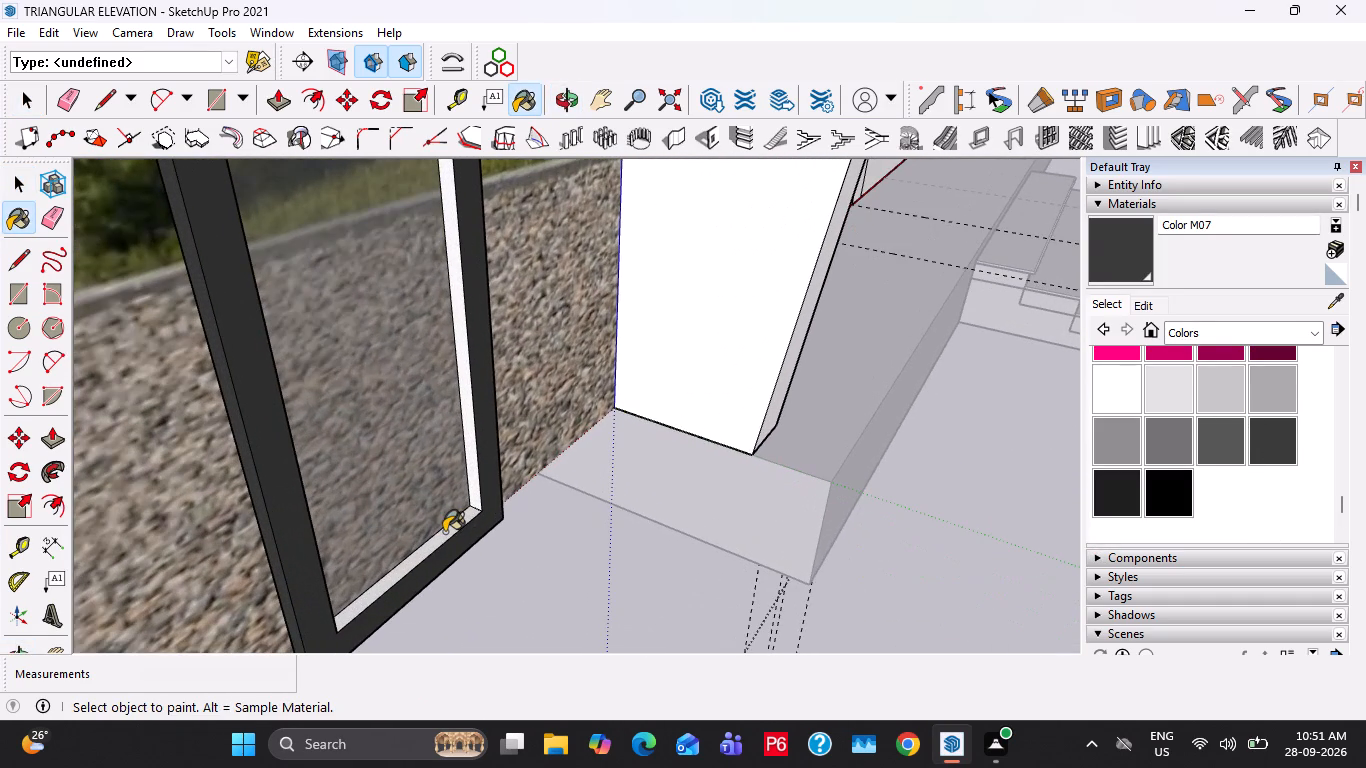
left_click(444, 532)
left_click(470, 457)
middle_click_drag(482, 478, 363, 487, "shift")
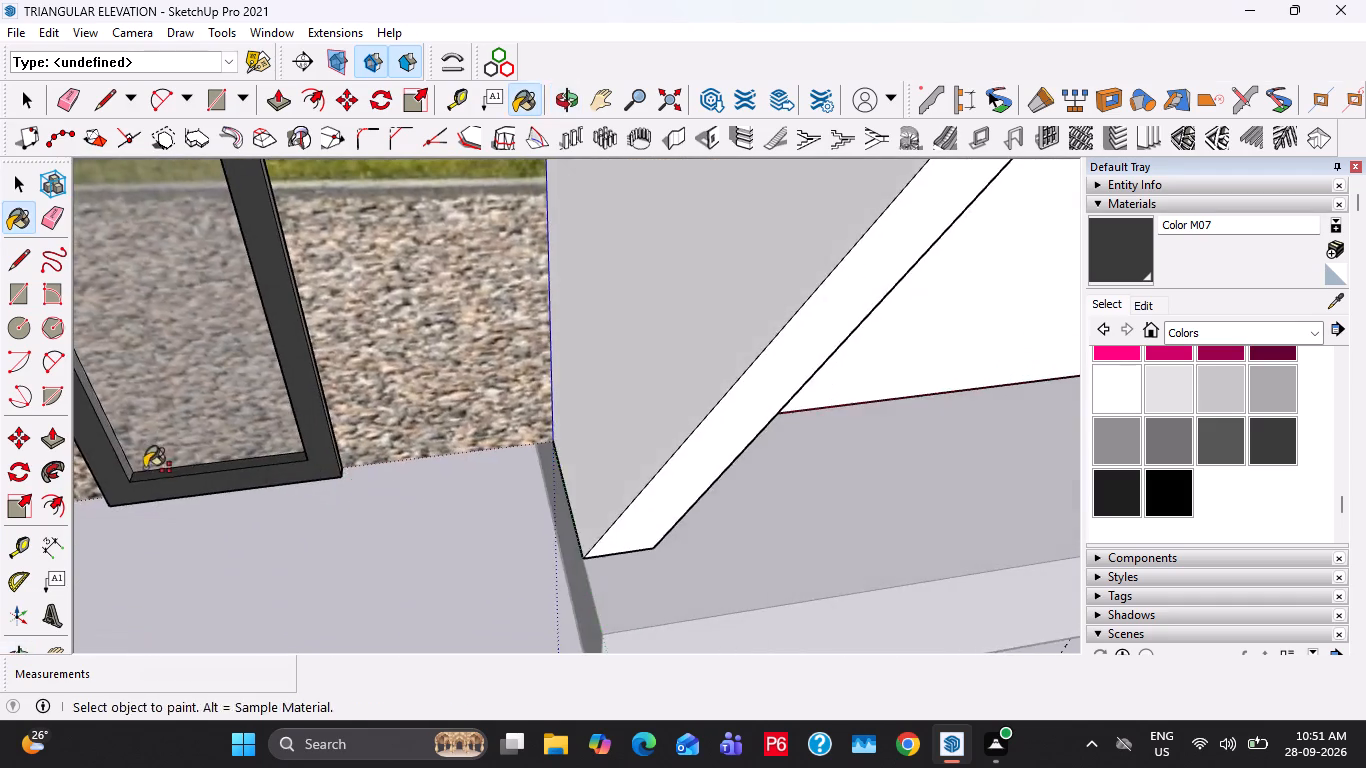
middle_click_drag(144, 468, 349, 504, "shift")
scroll(466, 521, "up", 4)
left_click(421, 453)
middle_click_drag(781, 499, 711, 475)
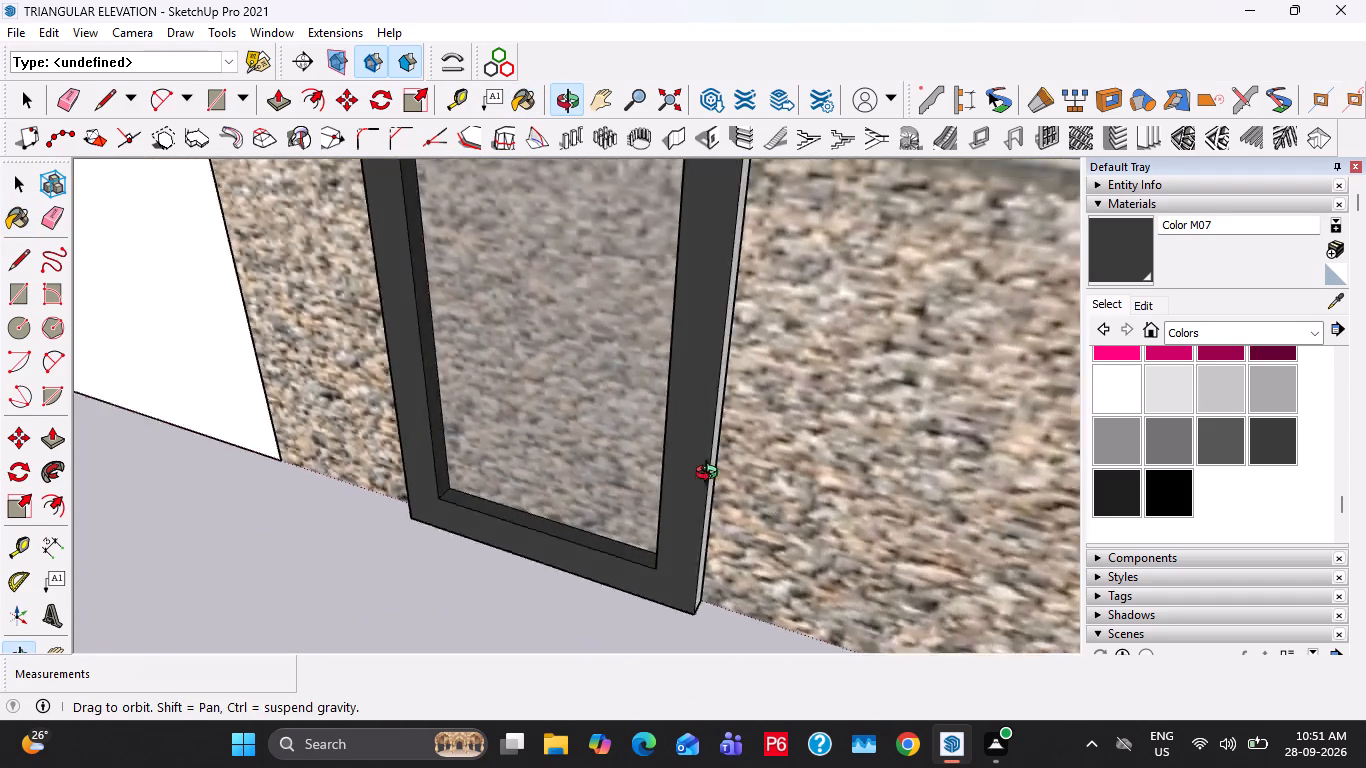
middle_click_drag(711, 475, 576, 452)
left_click(681, 527)
left_click(696, 552)
left_click(683, 553)
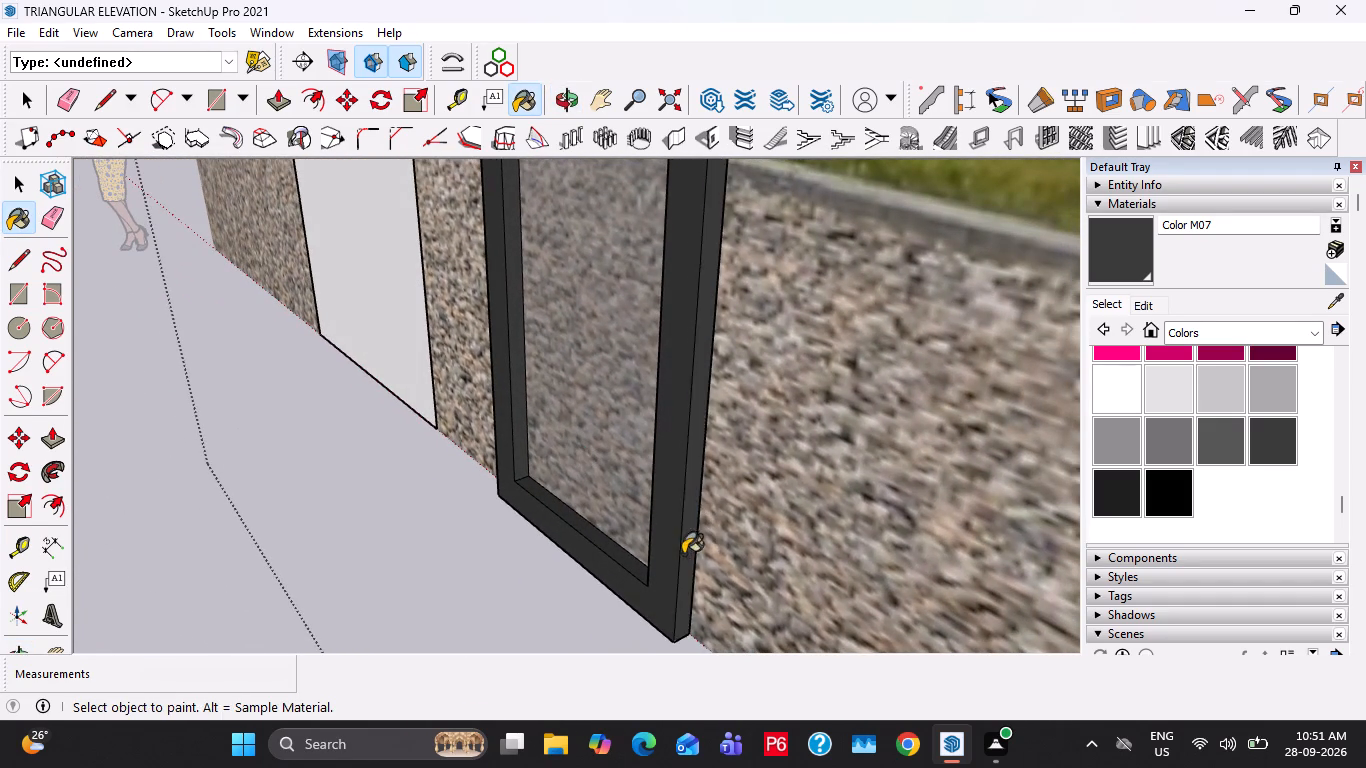
middle_click_drag(695, 578, 740, 179)
middle_click_drag(722, 616, 746, 410)
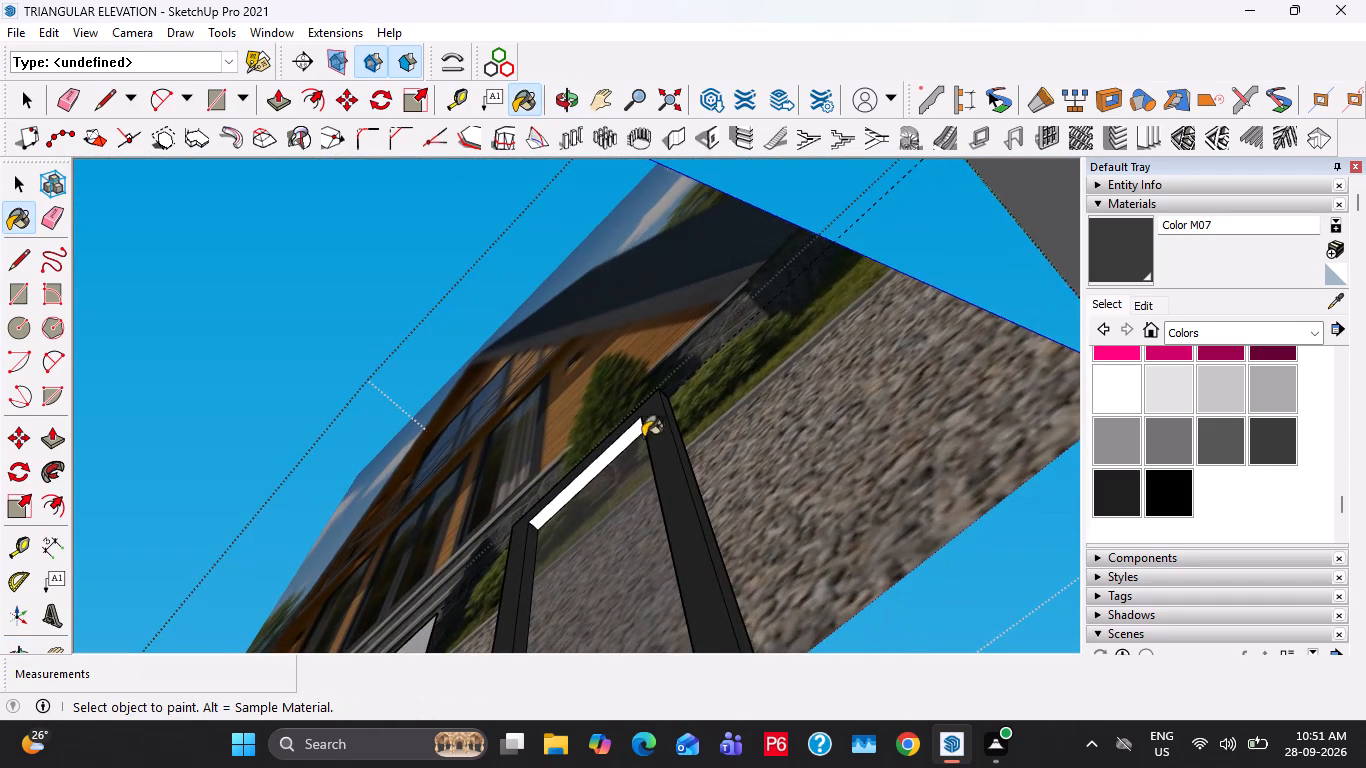
left_click(631, 432)
middle_click_drag(727, 567, 727, 363, "shift")
left_click(692, 468)
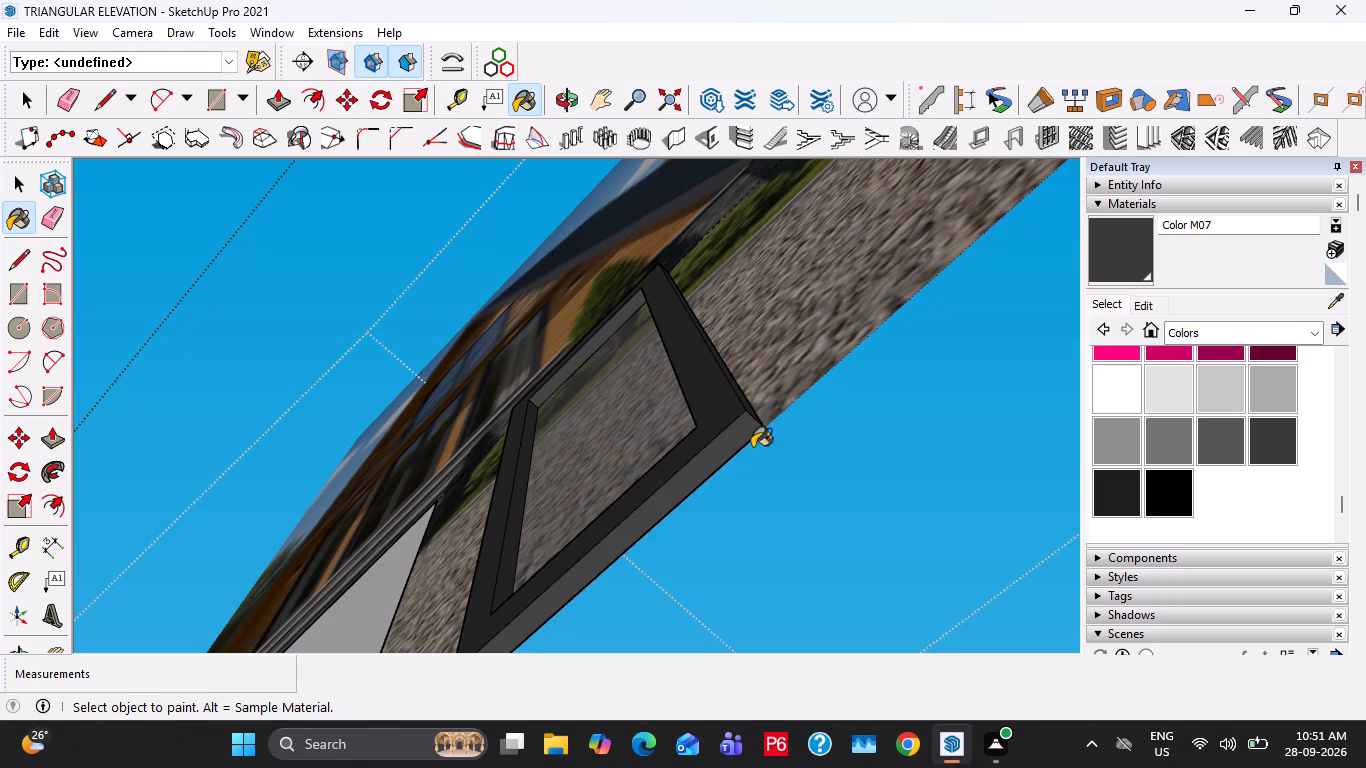
middle_click_drag(724, 436, 305, 559)
middle_click_drag(734, 431, 776, 480)
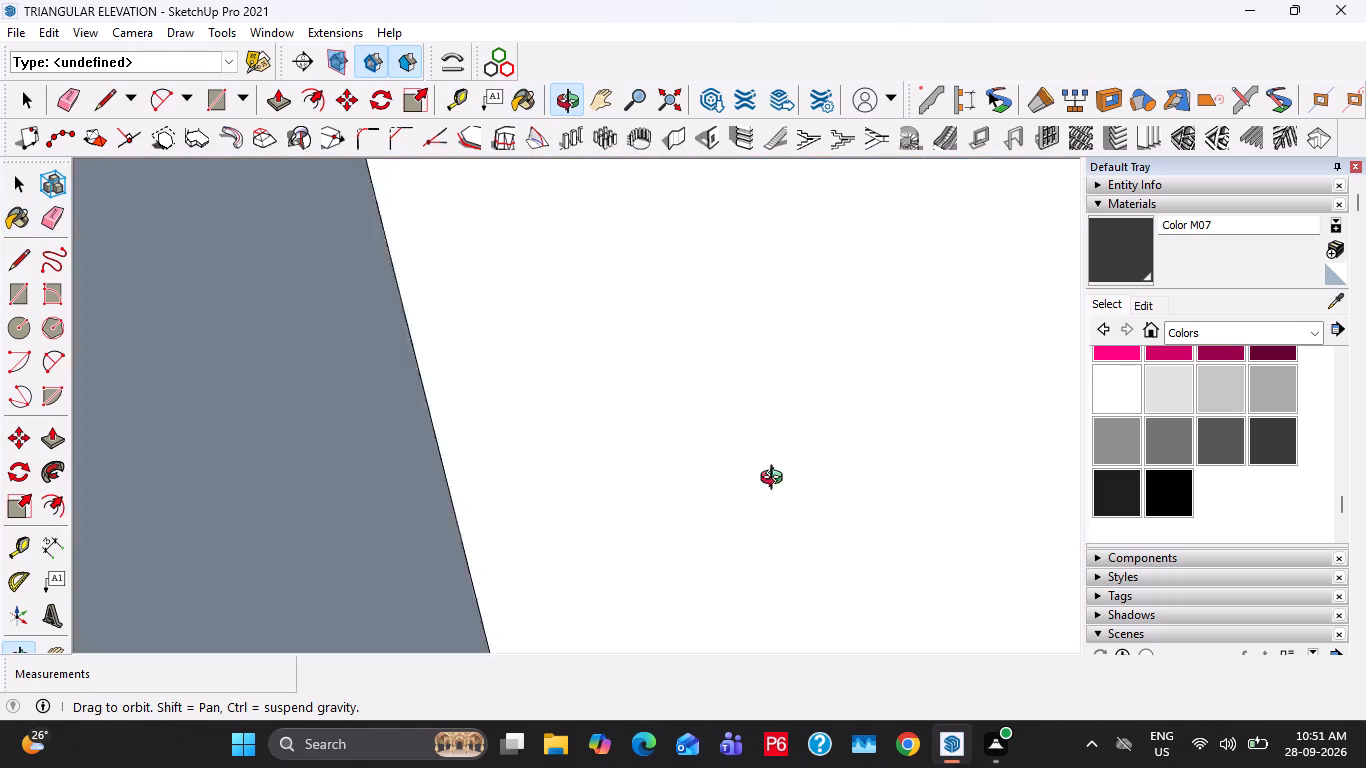
middle_click_drag(776, 480, 1179, 578)
scroll(826, 488, "down", 9)
middle_click_drag(887, 558, 1071, 708)
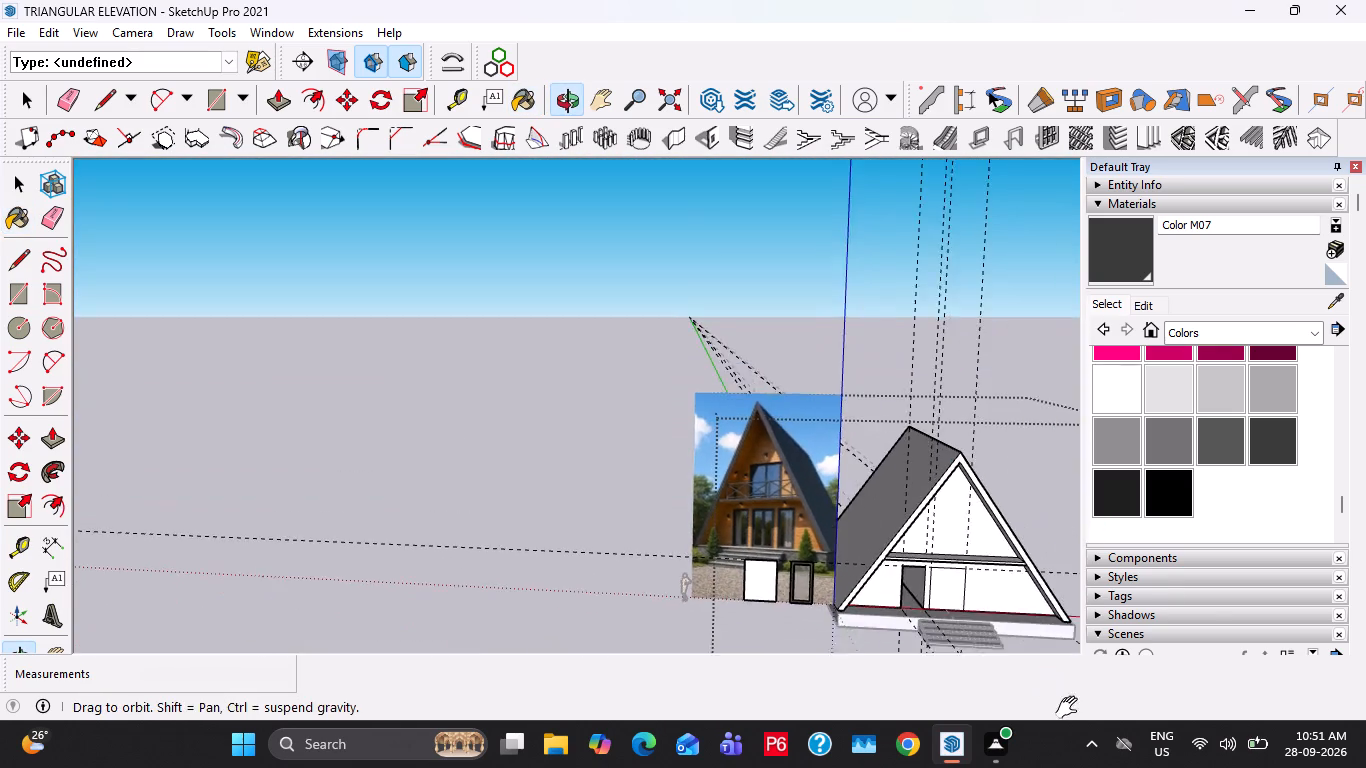
middle_click_drag(1071, 708, 1068, 685)
scroll(700, 525, "up", 11)
key("space")
Draw an 8' vertical line between the top and bottom edge midpoints of the copied door rectangle, splitting it in half.
scroll(775, 583, "up", 1)
scroll(744, 545, "down", 6)
middle_click_drag(879, 570, 818, 543, "shift")
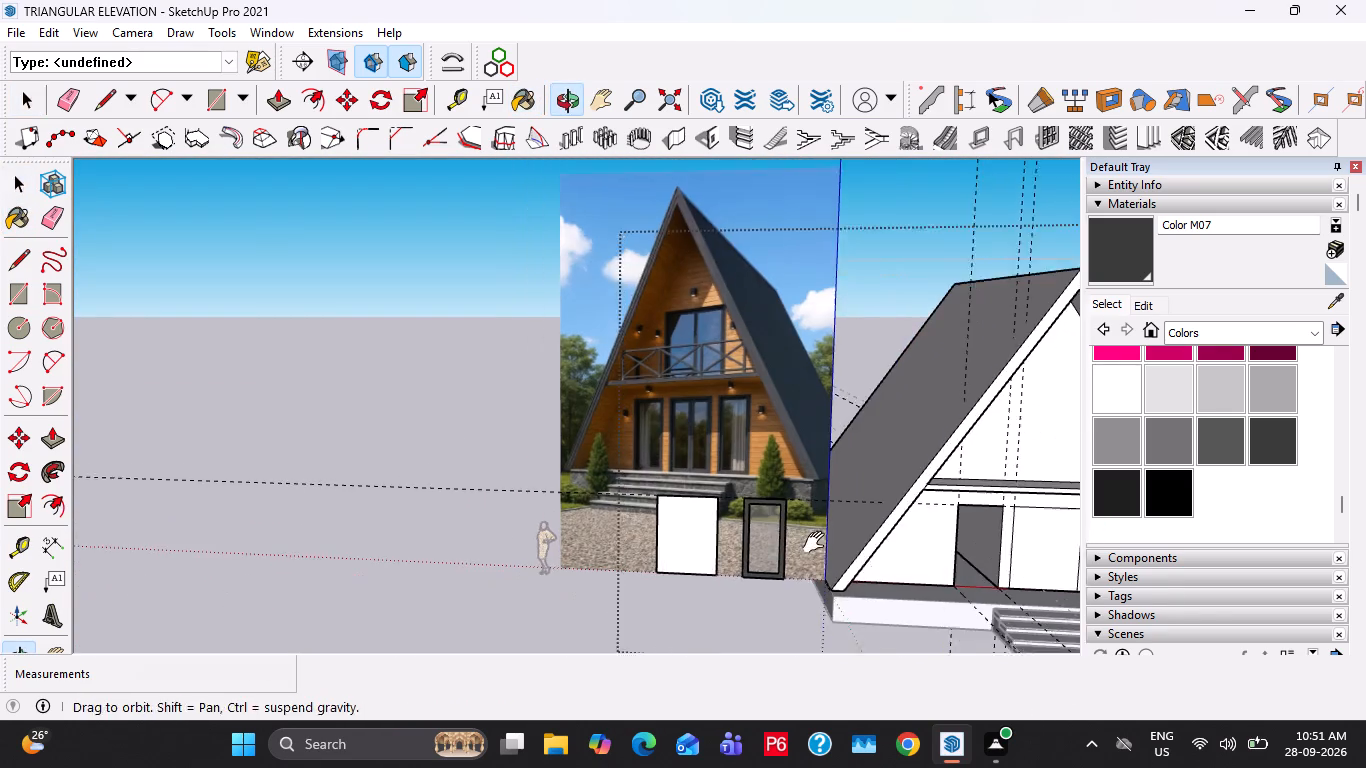
middle_click_drag(818, 543, 814, 536, "shift")
scroll(670, 531, "up", 6, "shift")
left_click(654, 524)
scroll(631, 527, "up", 4)
key("l")
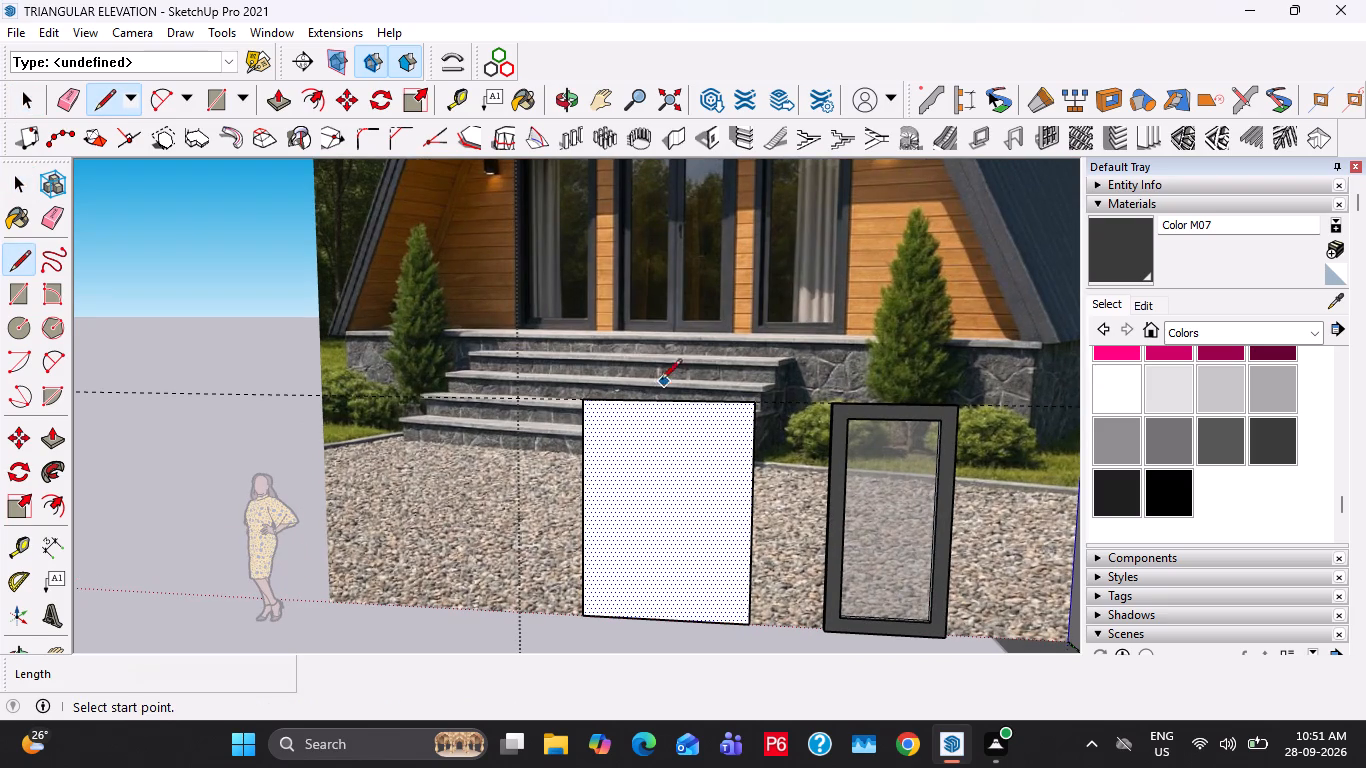
left_click(669, 401)
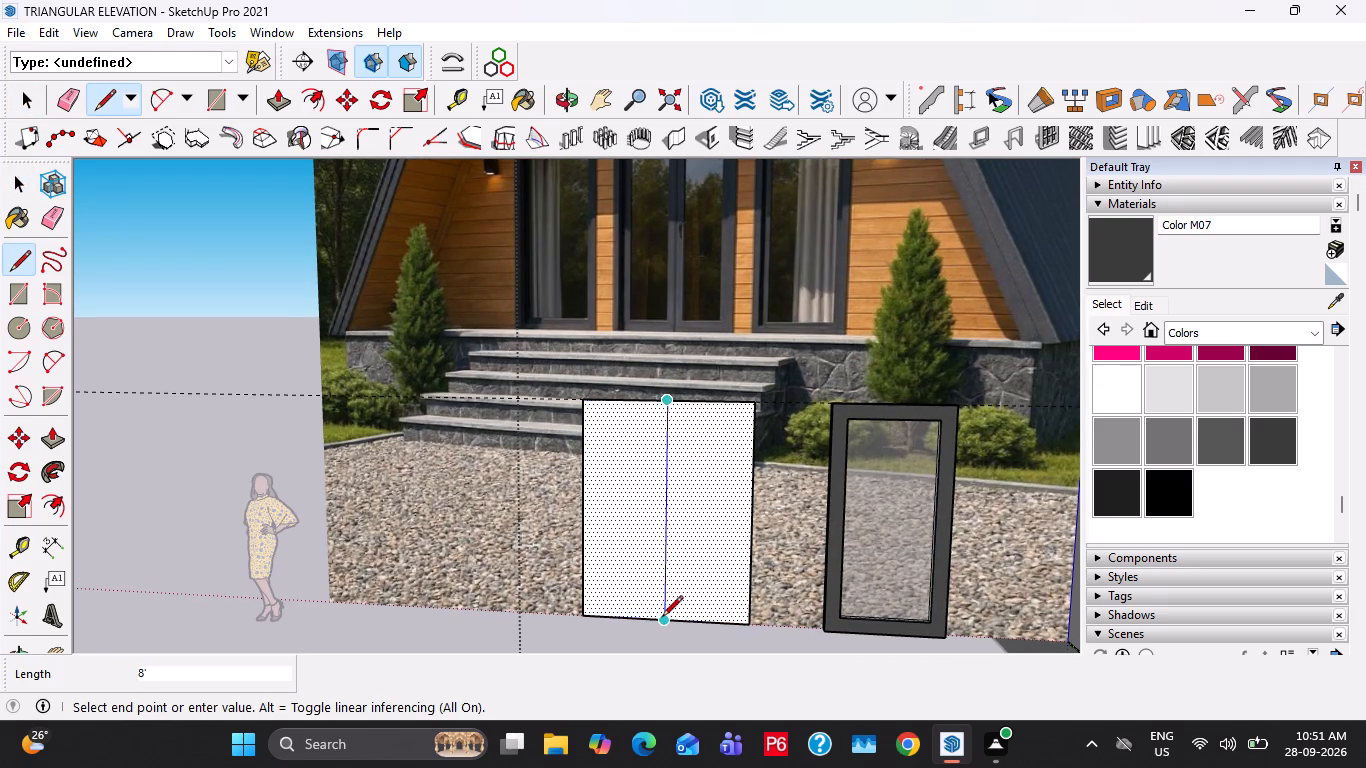
left_click(662, 618)
key("space")
Erase the outer edges of the door half nearer the window panel, leaving a single door leaf.
key("e")
left_click_drag(730, 555, 740, 624)
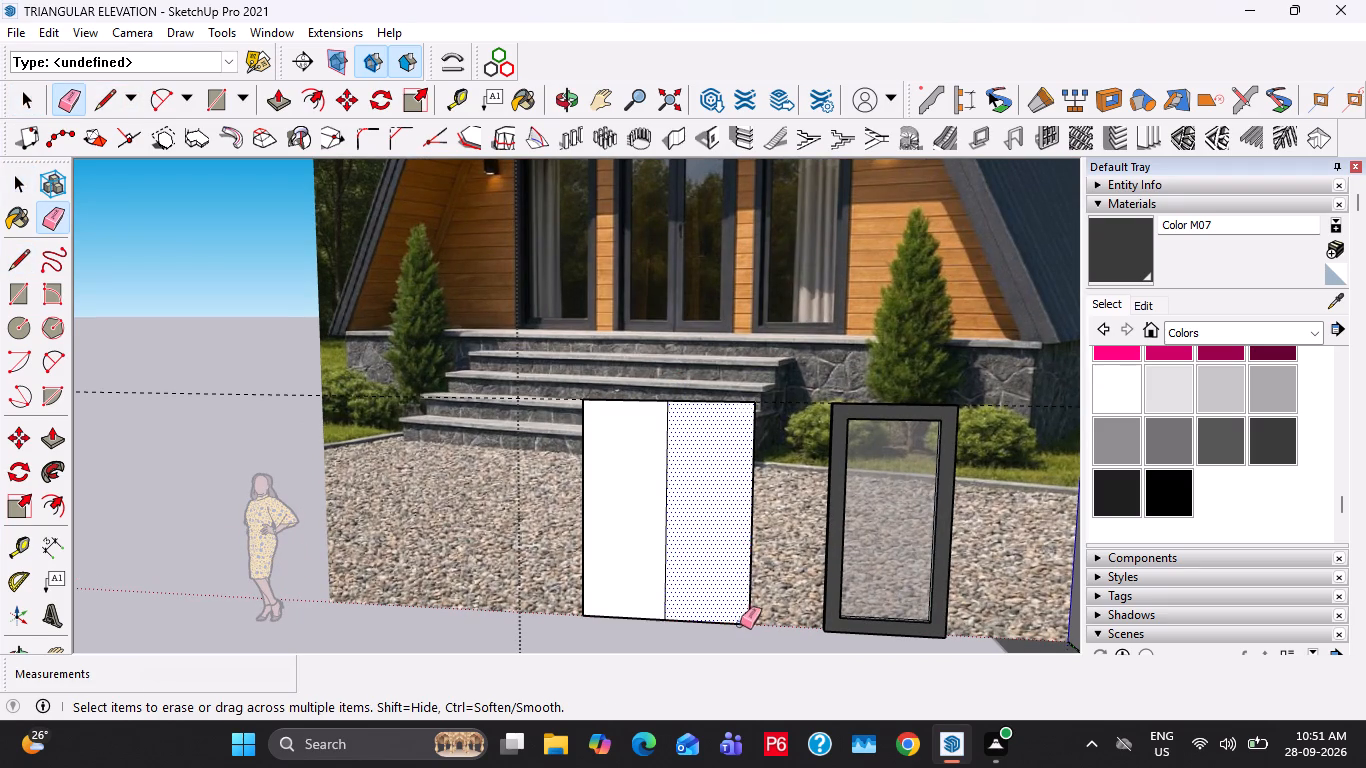
left_click_drag(740, 624, 752, 558)
left_click_drag(738, 412, 737, 402)
Offset the remaining door leaf's outline 4" inward to form a frame.
middle_click_drag(702, 537, 797, 602)
key("space")
left_click(634, 548)
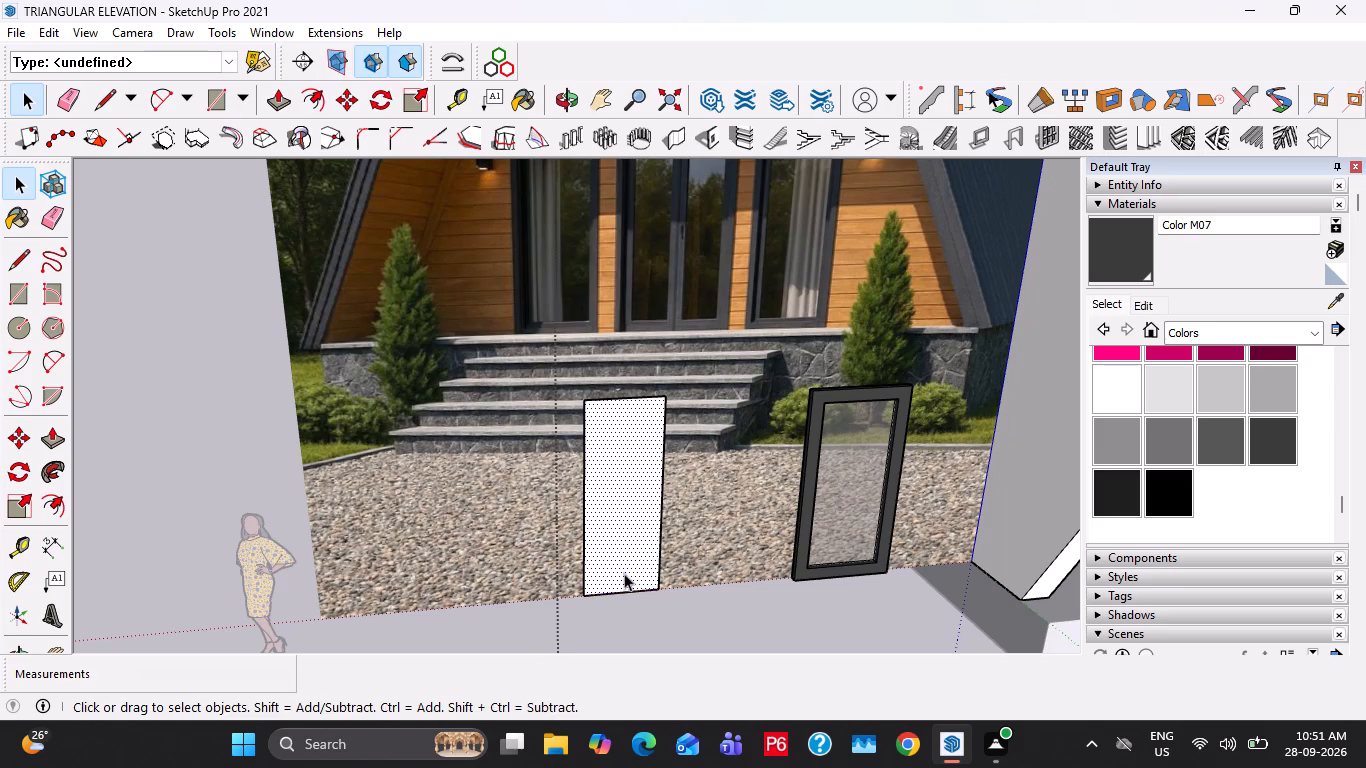
key("f")
left_click(625, 590)
type("4\"")
key("Return")
key("space")
Extrude the door leaf's frame face 3" outward.
middle_click_drag(608, 481, 578, 476)
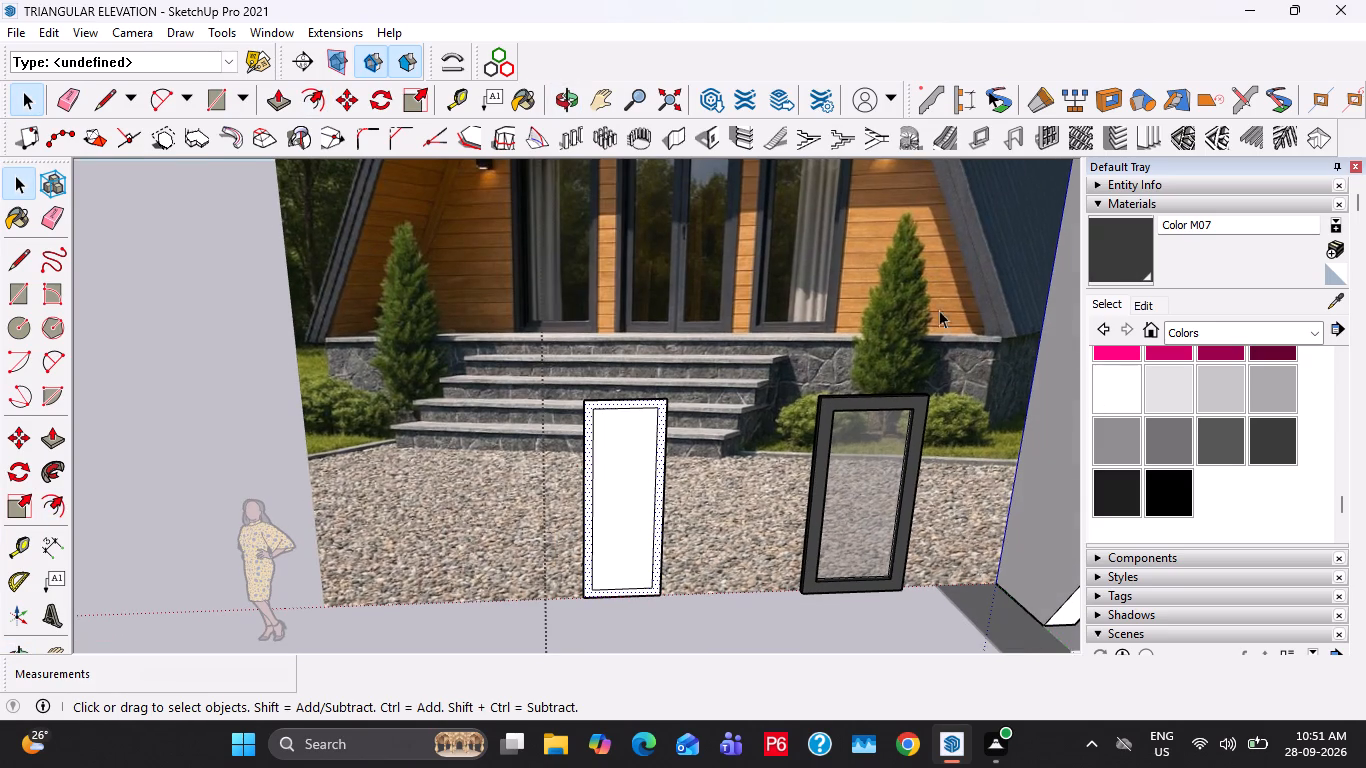
scroll(668, 415, "up", 6)
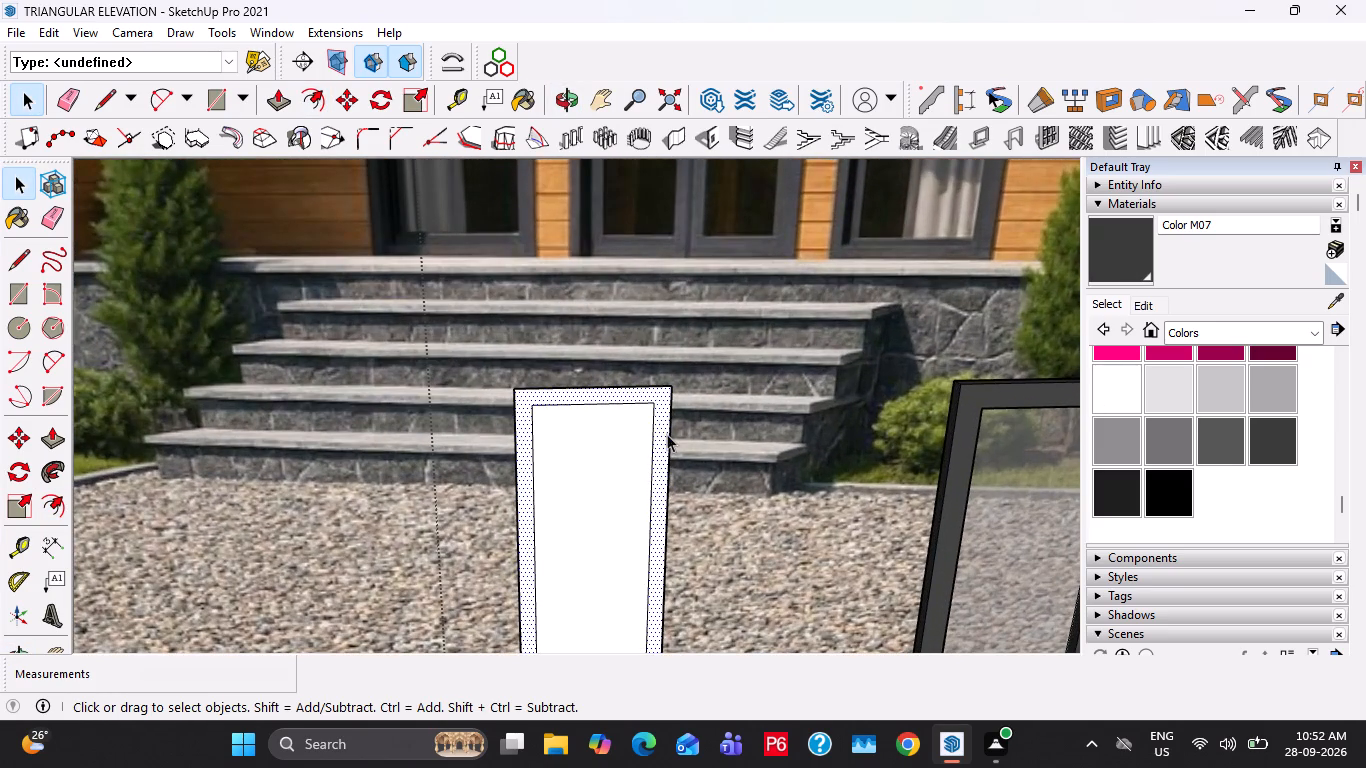
key("p")
left_click(668, 436)
type("3\"")
key("Return")
key("space")
Paint the whole door leaf, including its frame sides and inner panel, with Color M07.
left_click(1116, 248)
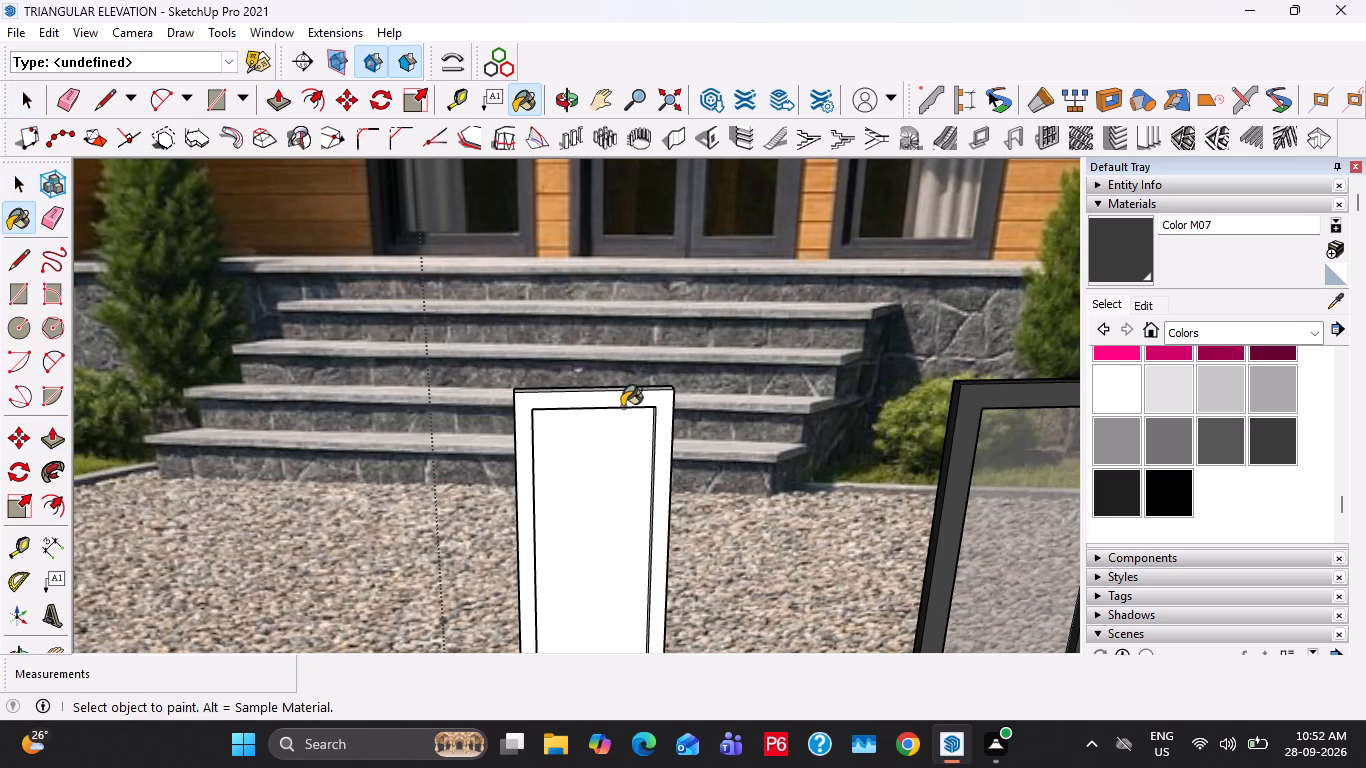
left_click(622, 407)
left_click(618, 400)
left_click(654, 387)
middle_click_drag(659, 394, 726, 559)
scroll(658, 481, "up", 1)
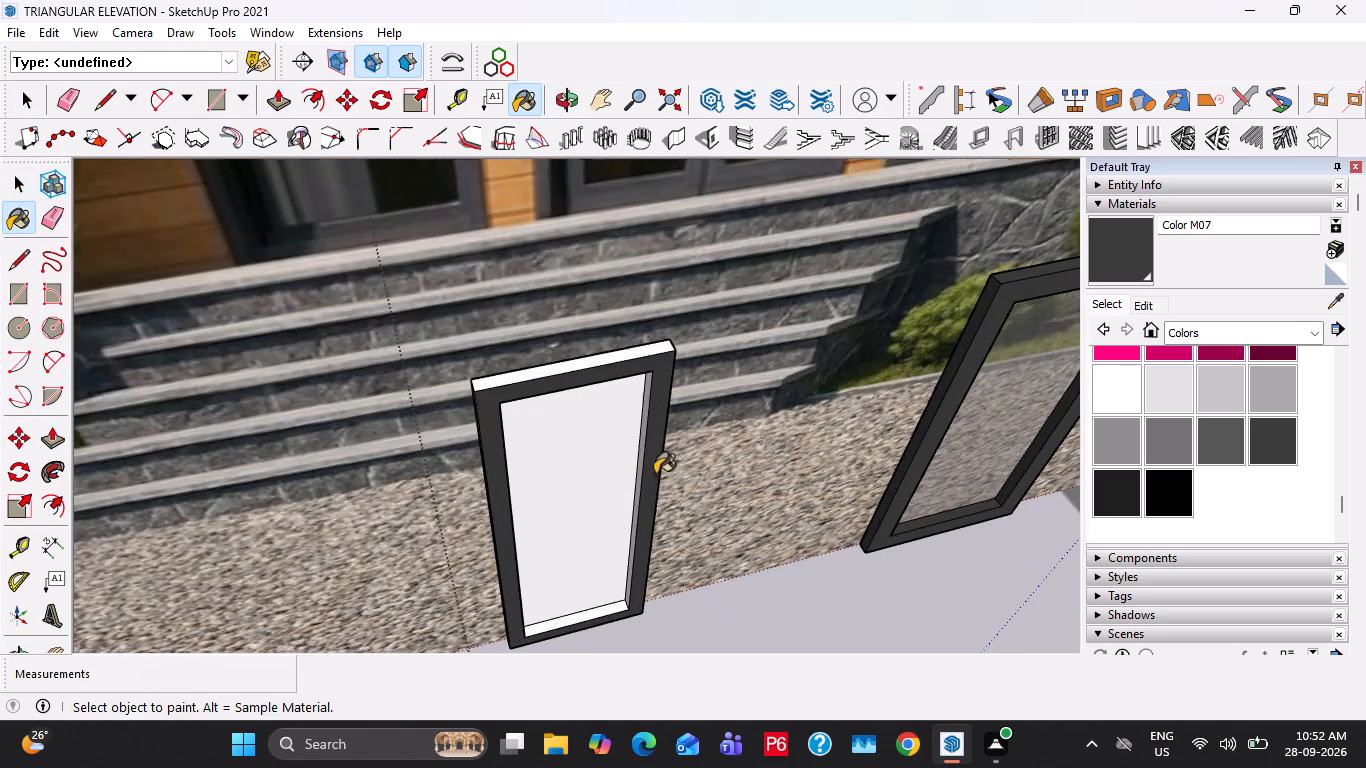
scroll(655, 474, "up", 1)
key("space")
triple_click(609, 453)
left_click(1113, 258)
left_click(615, 420)
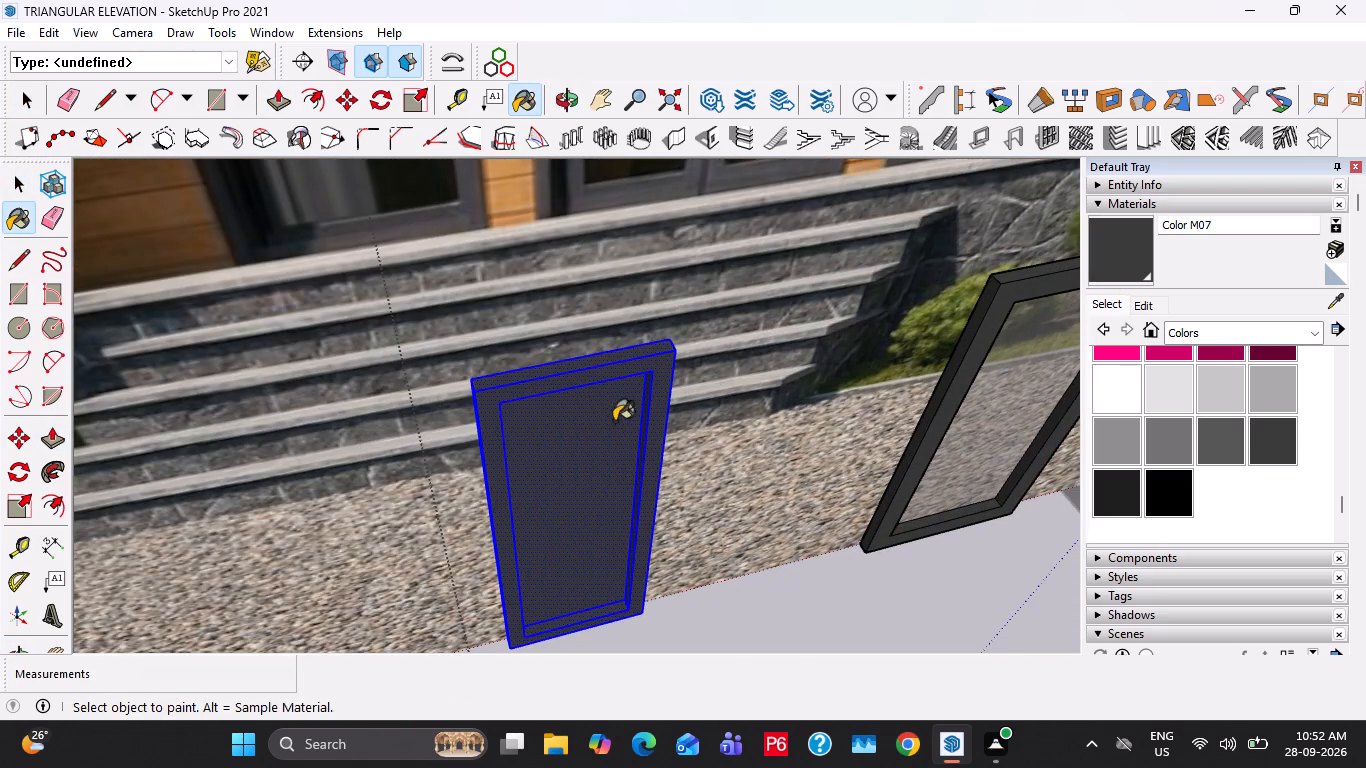
key("space")
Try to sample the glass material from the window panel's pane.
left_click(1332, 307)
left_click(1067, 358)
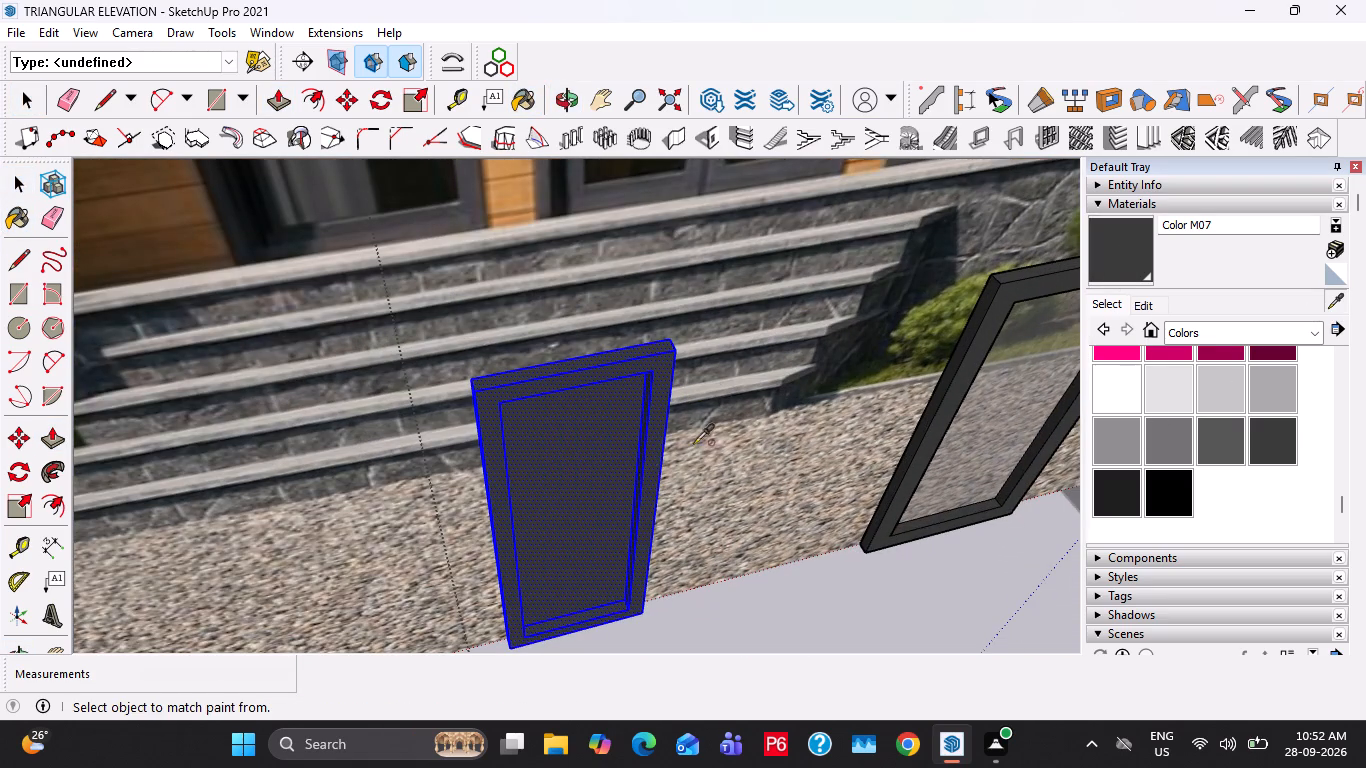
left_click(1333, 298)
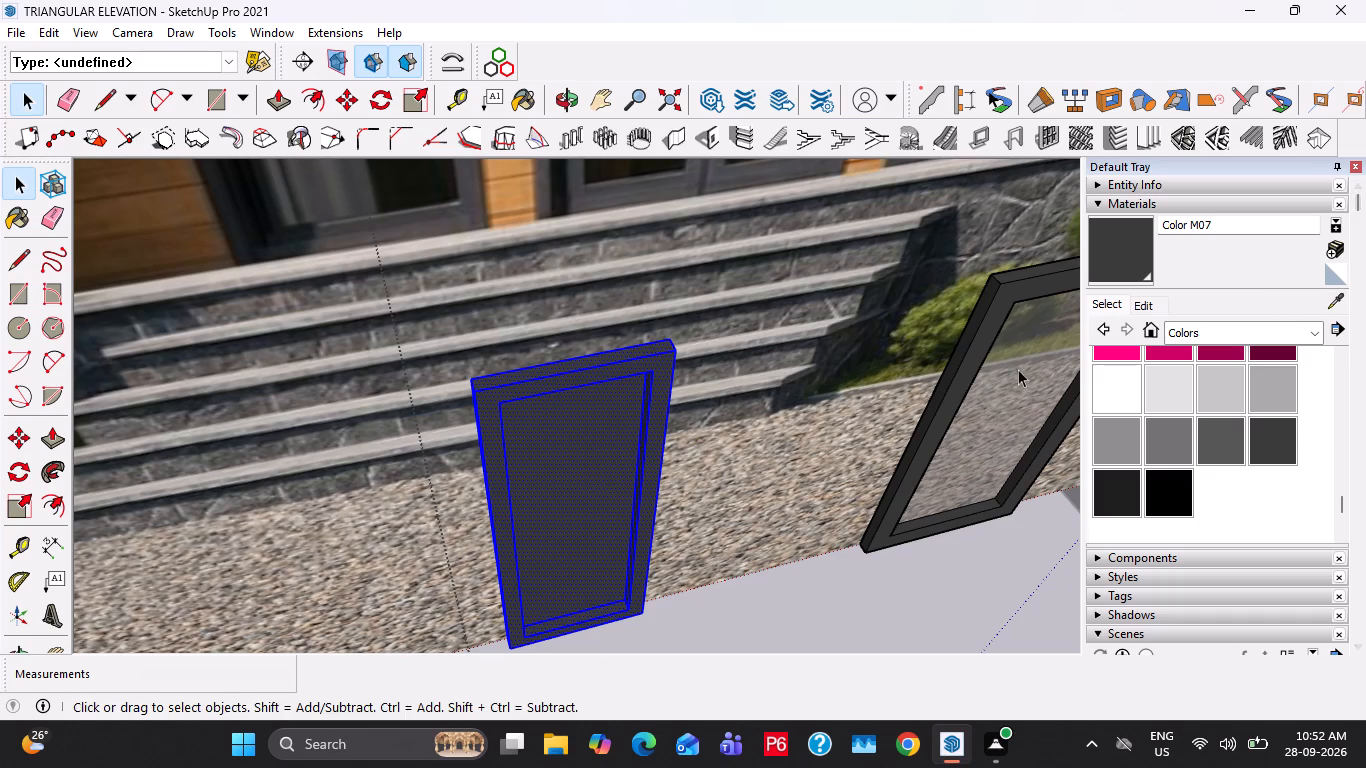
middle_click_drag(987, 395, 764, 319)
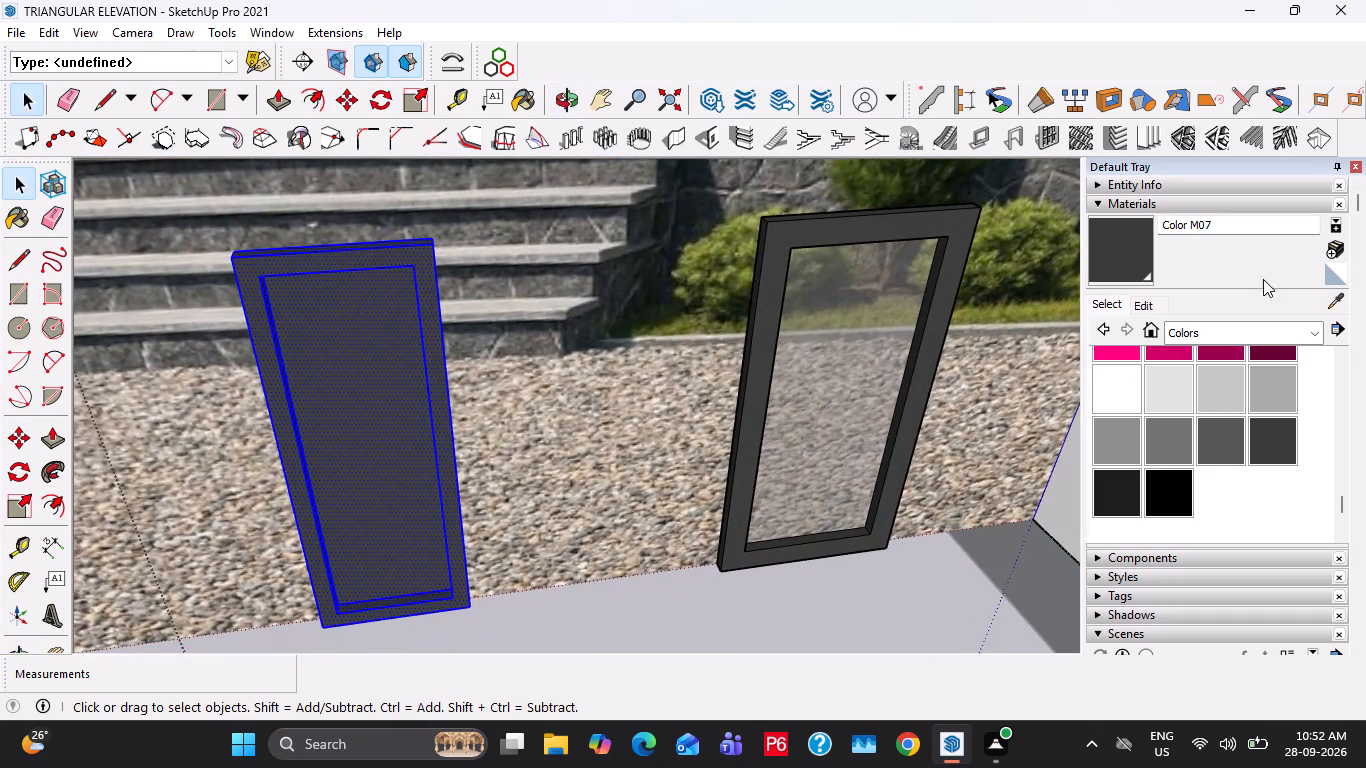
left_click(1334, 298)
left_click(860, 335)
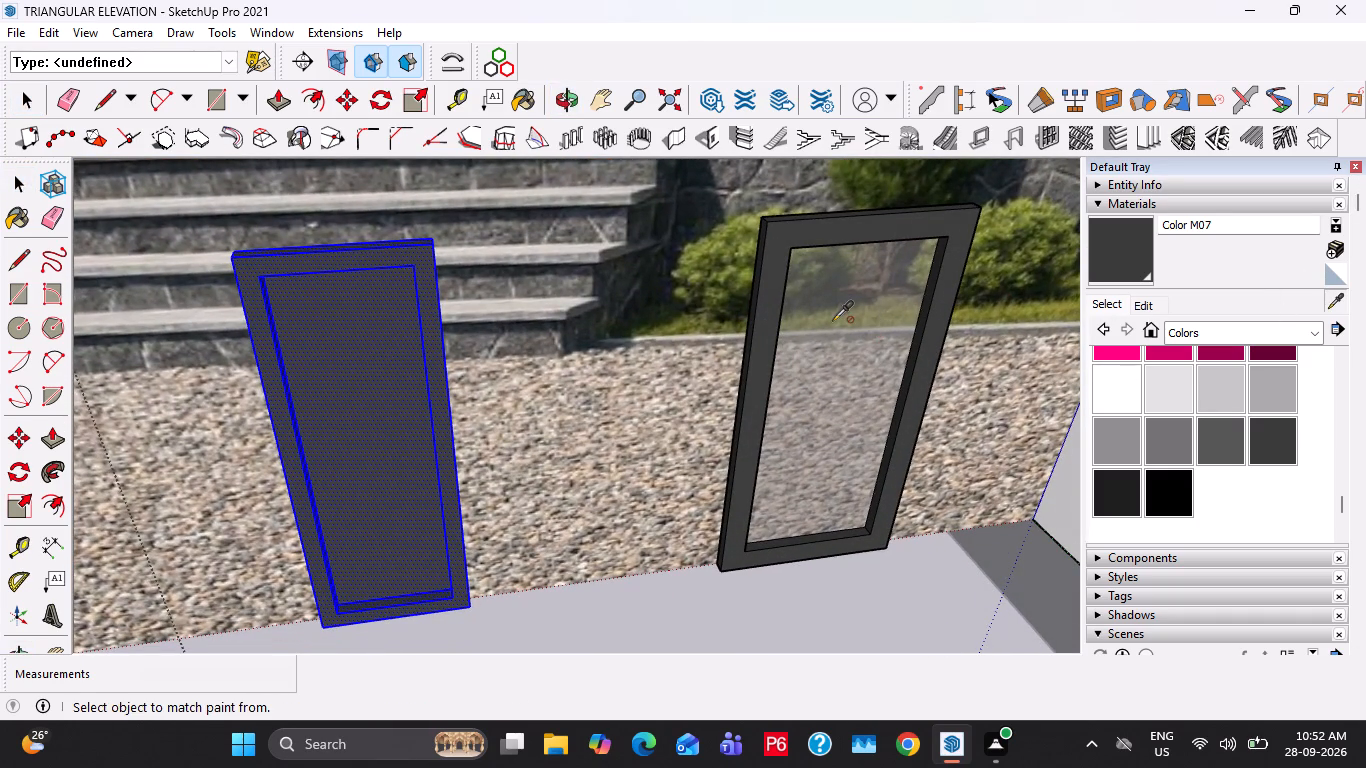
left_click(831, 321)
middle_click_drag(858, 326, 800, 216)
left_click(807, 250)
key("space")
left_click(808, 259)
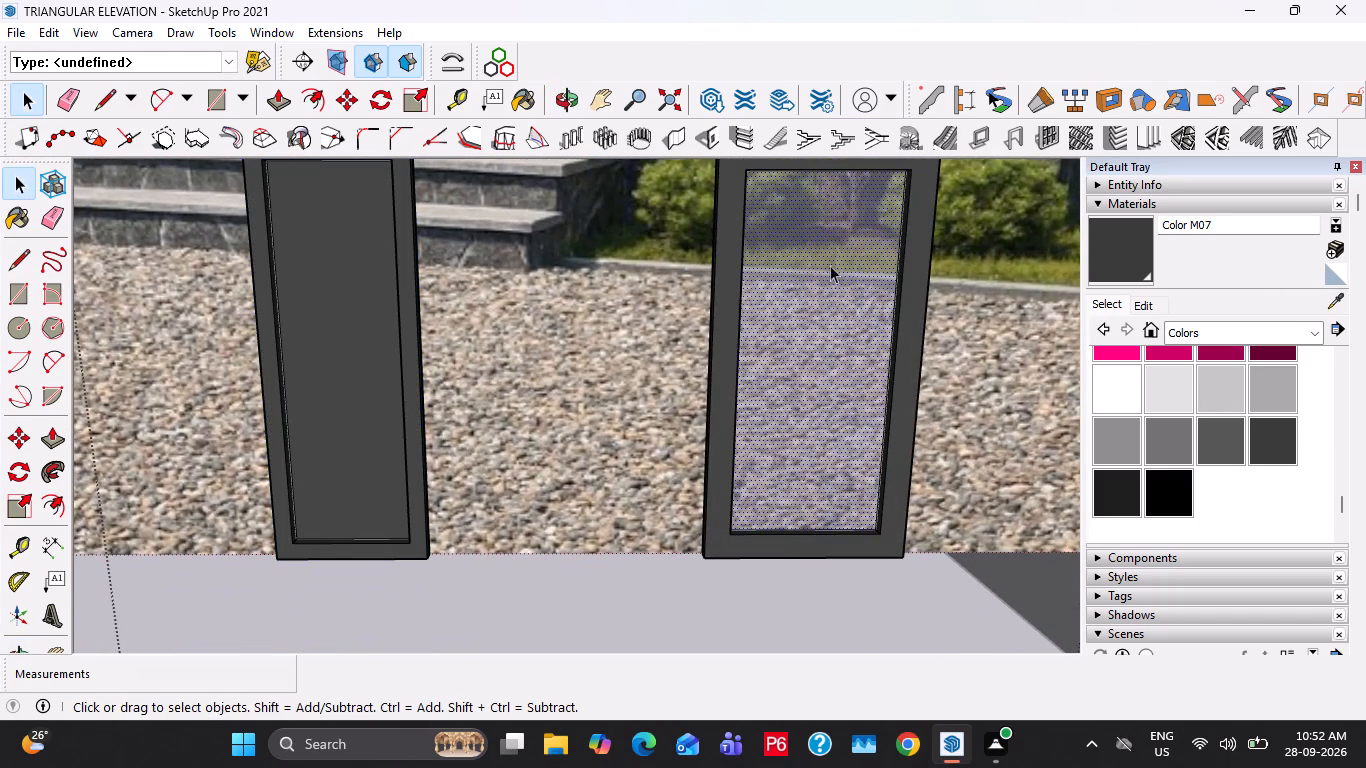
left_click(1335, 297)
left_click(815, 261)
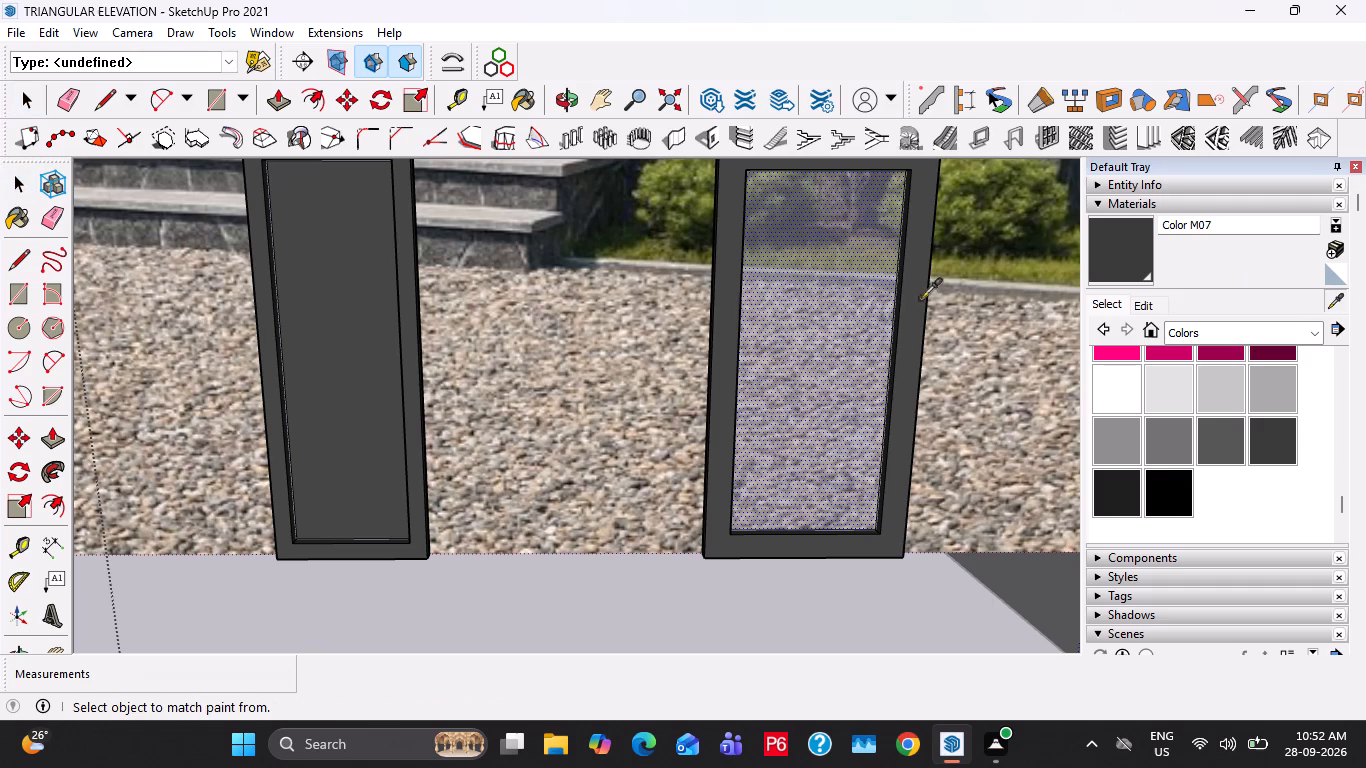
Paint the door leaf's inner panel with the translucent grey glass from the Glass and Mirrors collection.
scroll(1137, 361, "down", 3)
scroll(1165, 397, "up", 4)
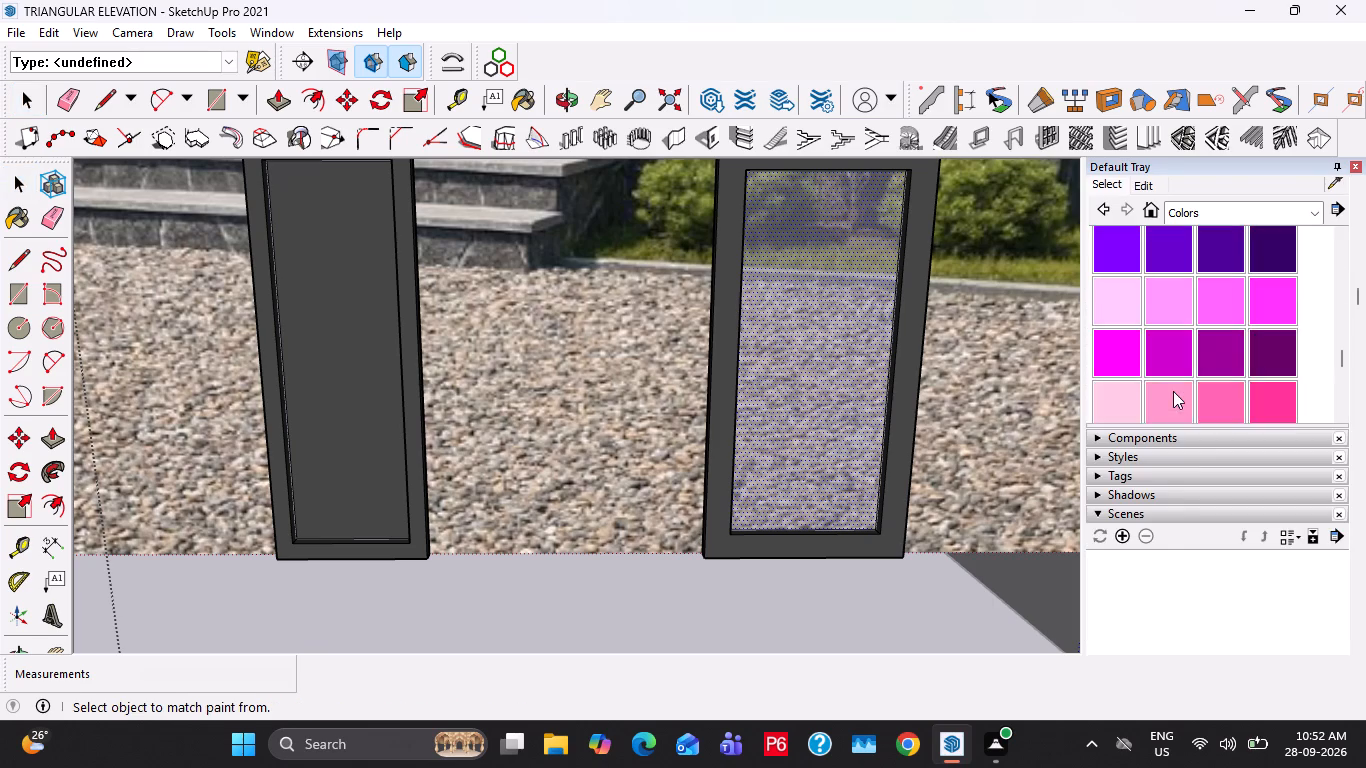
scroll(1173, 391, "down", 2)
left_click(1258, 218)
scroll(1202, 398, "down", 6)
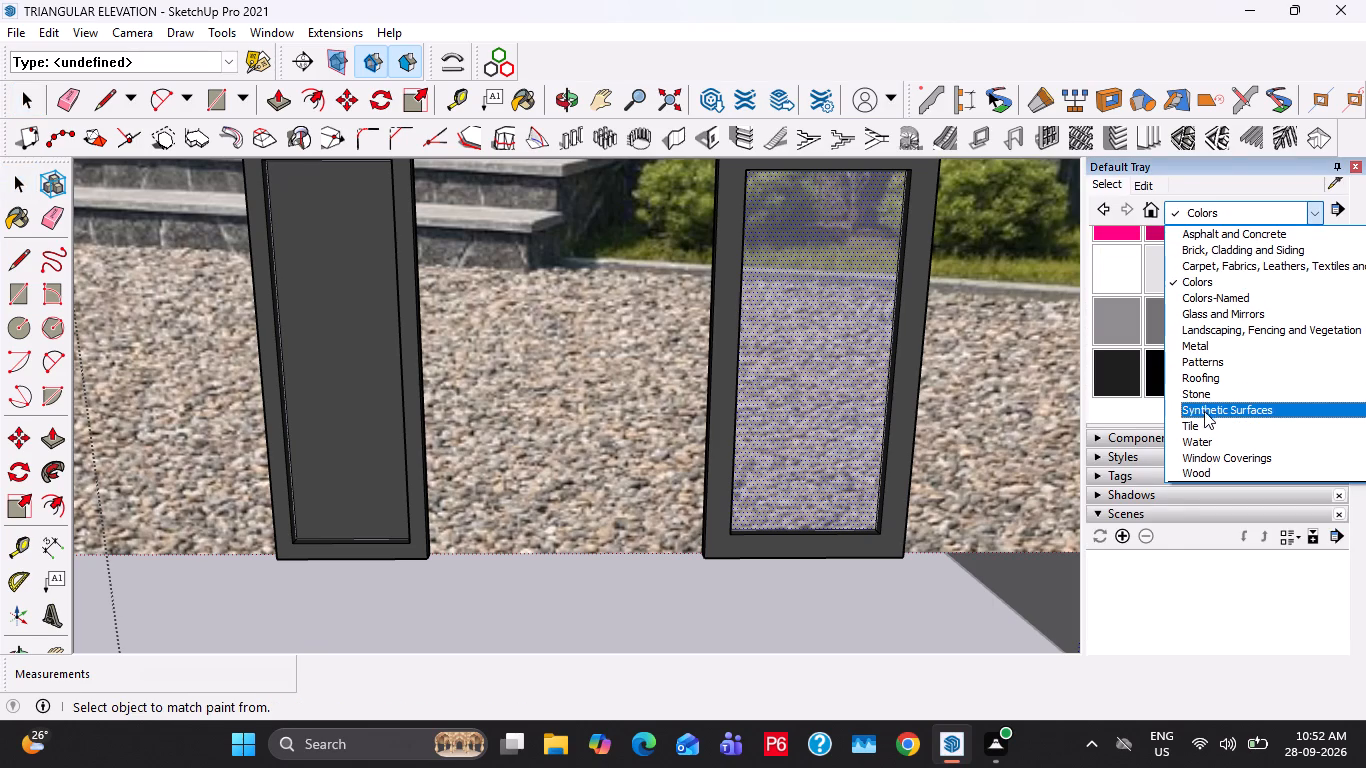
scroll(1204, 411, "down", 1)
left_click(1224, 320)
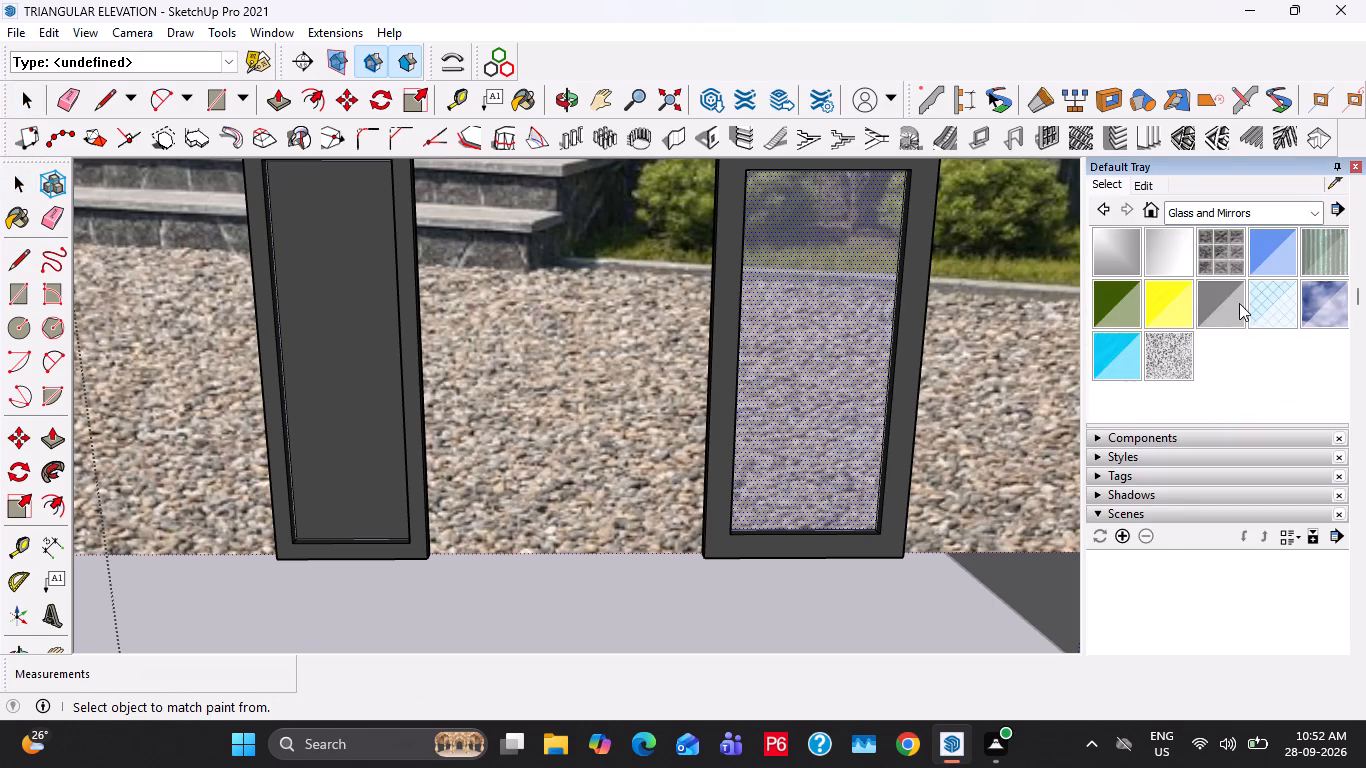
left_click(1239, 303)
left_click(1218, 306)
left_click(307, 374)
key("space")
Group all the window panel's frame and glass geometry.
middle_click_drag(313, 458, 233, 552)
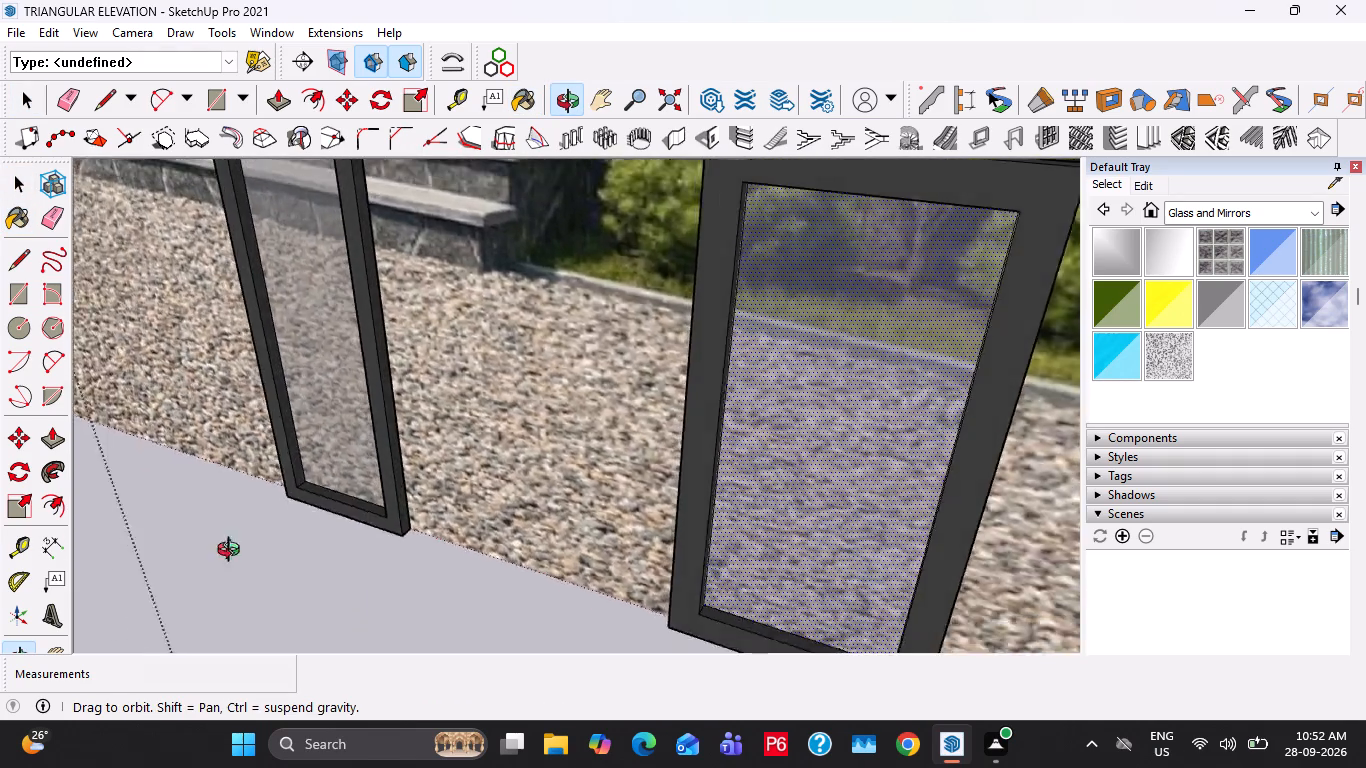
middle_click_drag(233, 552, 380, 507)
key("space")
scroll(388, 491, "down", 8)
left_click(548, 412)
triple_click(542, 412)
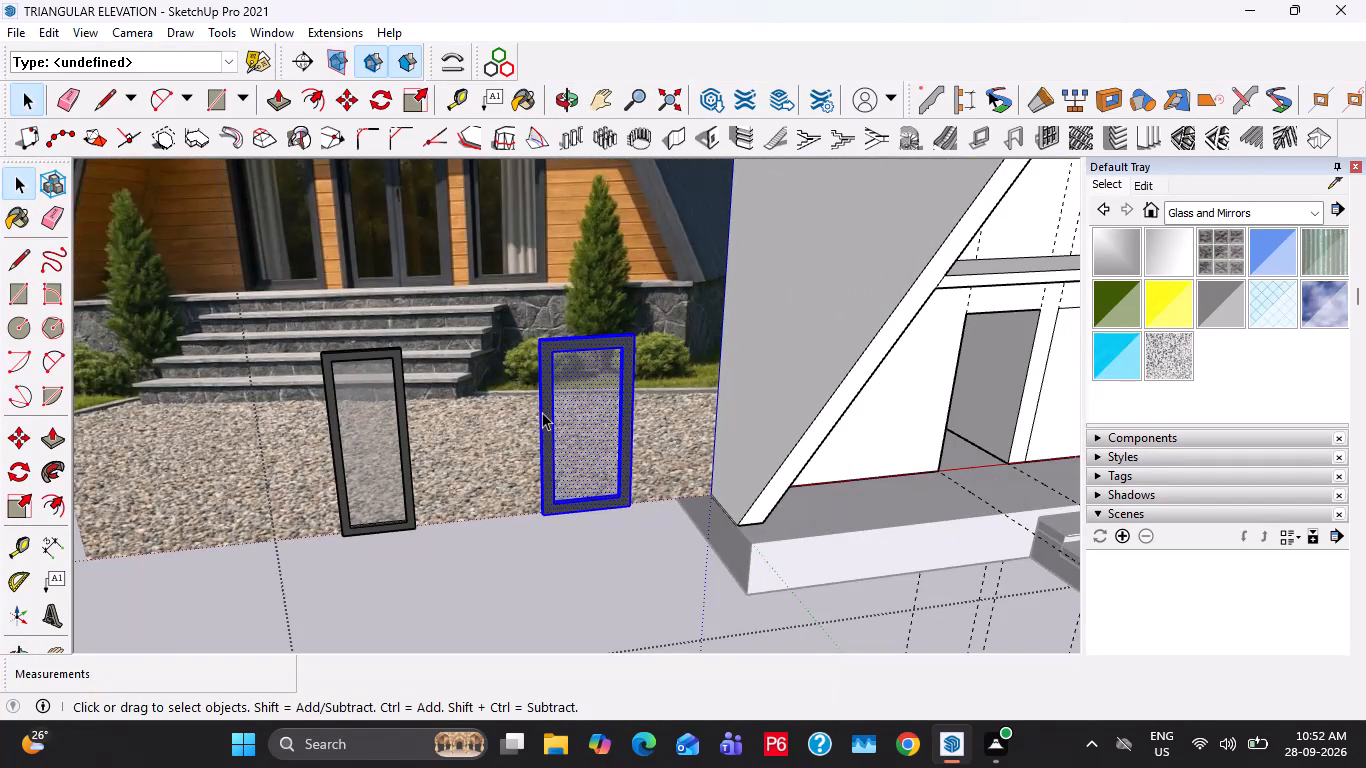
right_click(542, 412)
left_click(603, 242)
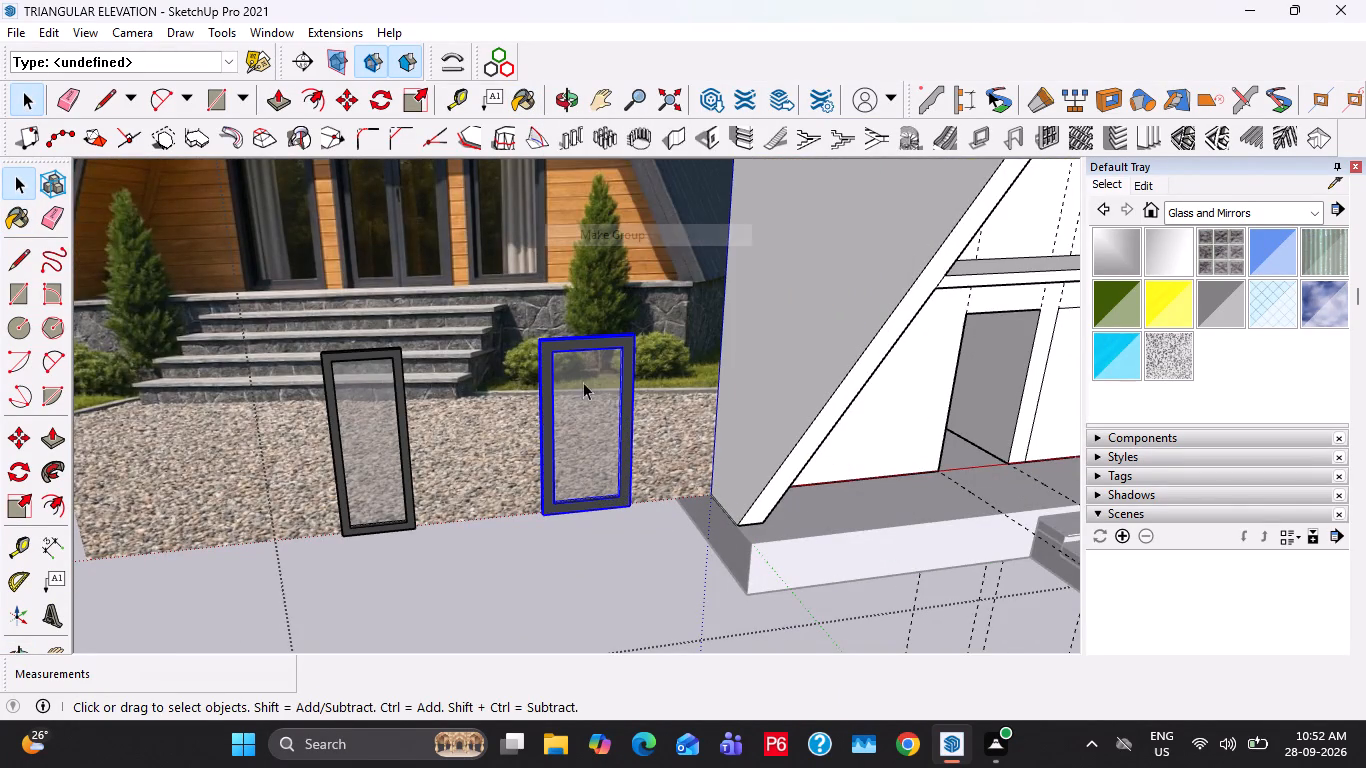
Move the window panel group into the narrow lower-wall opening, then set it back 3" to fit the opening's bottom corner.
key("m")
left_click(533, 515)
scroll(968, 482, "up", 2)
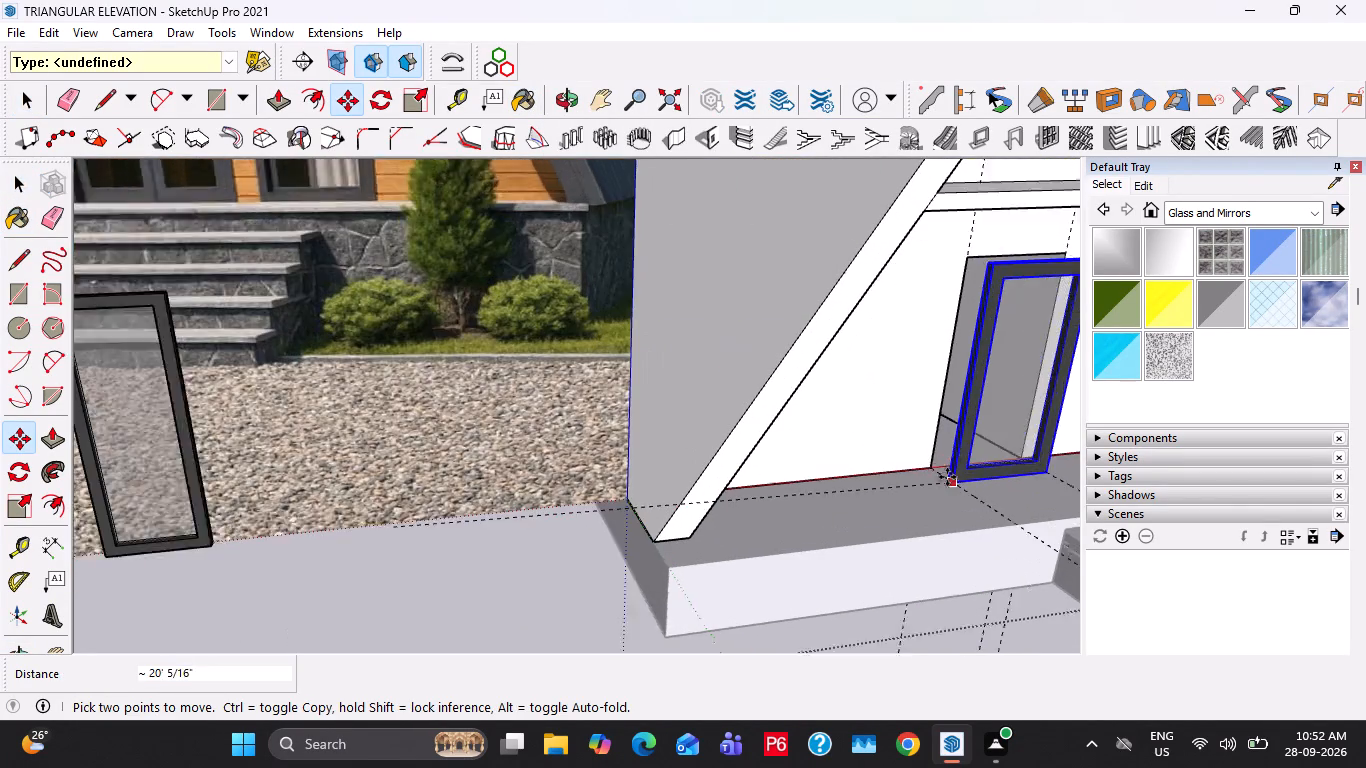
scroll(947, 477, "up", 2)
left_click(928, 458)
middle_click_drag(997, 475, 581, 469, "shift")
scroll(612, 453, "up", 3)
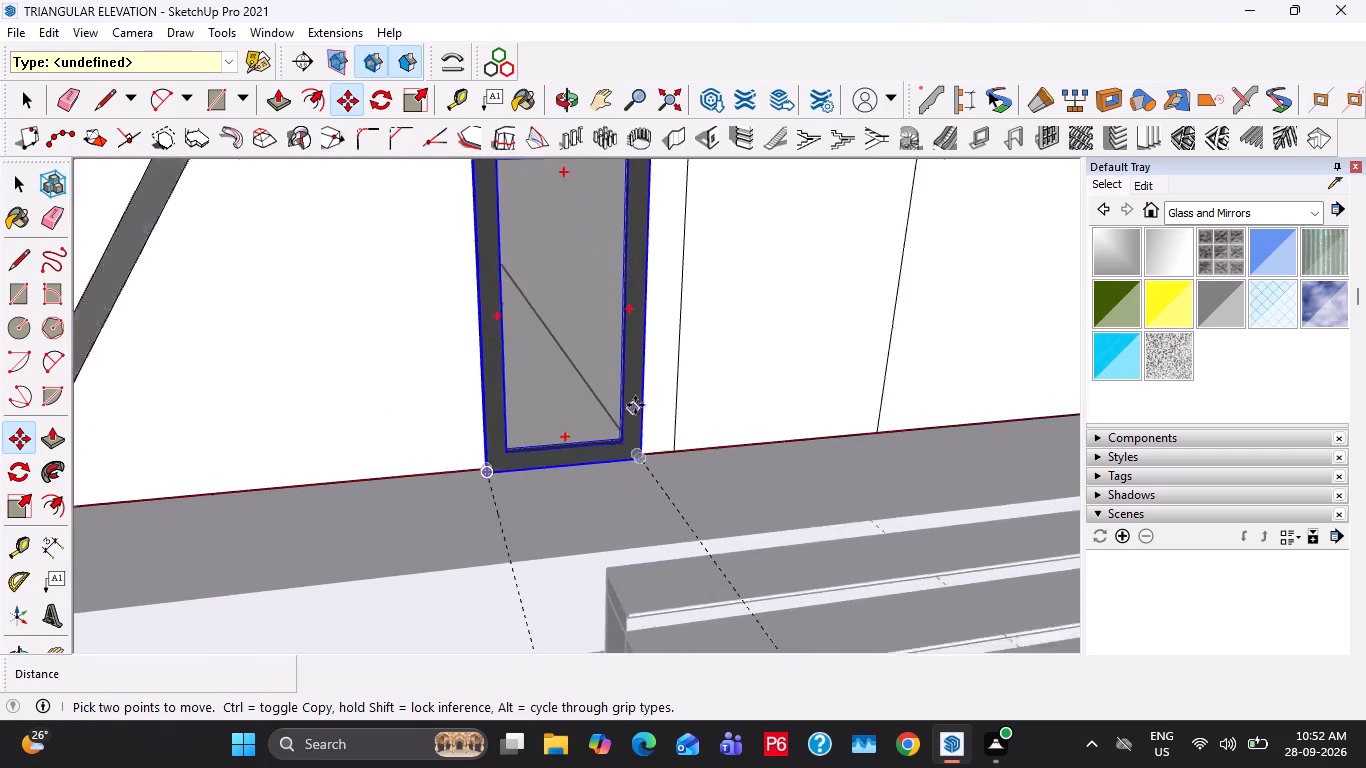
scroll(635, 405, "up", 10)
left_click(642, 510)
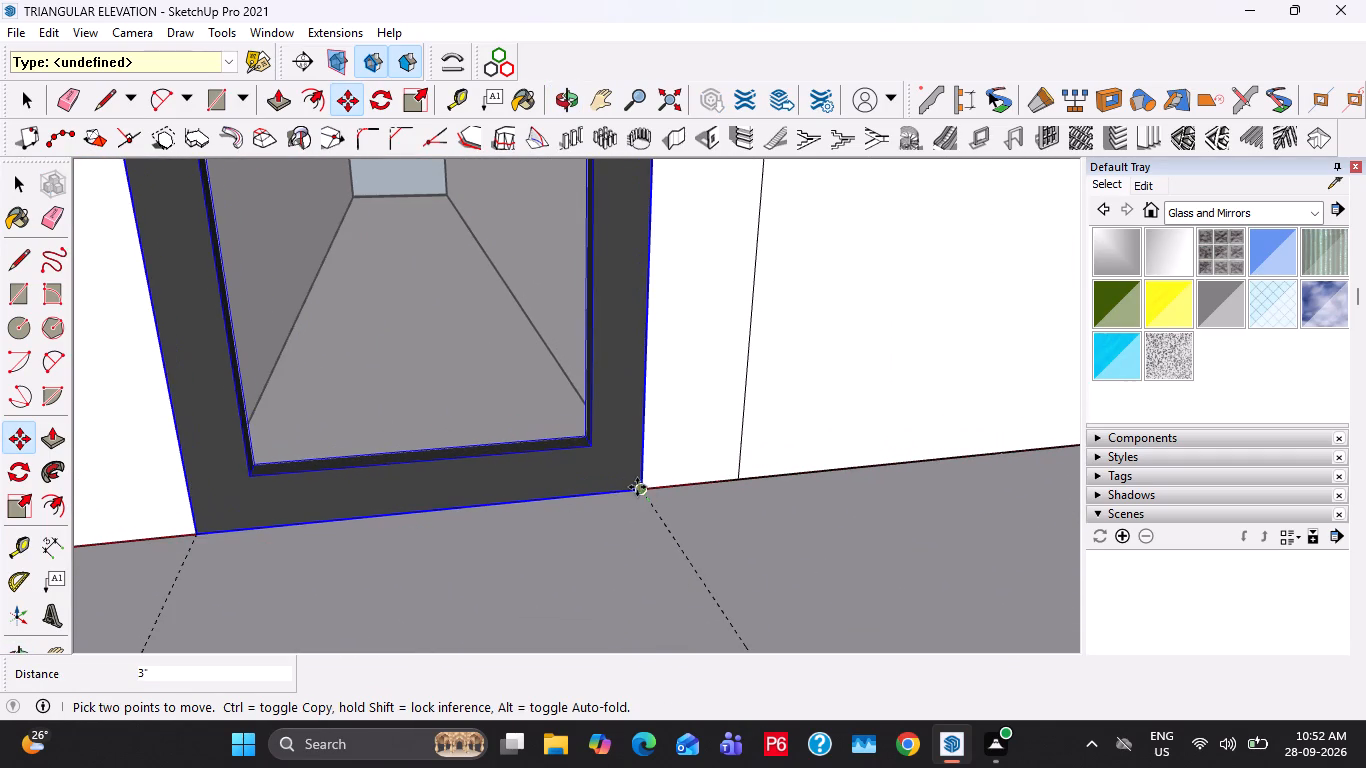
left_click(637, 487)
key("space")
Push the door-opening face beside the window 29' 6" inward to cut the wide opening in the lower wall.
scroll(460, 476, "down", 4)
double_click(800, 420)
left_click(766, 394)
key("p")
left_click(780, 405)
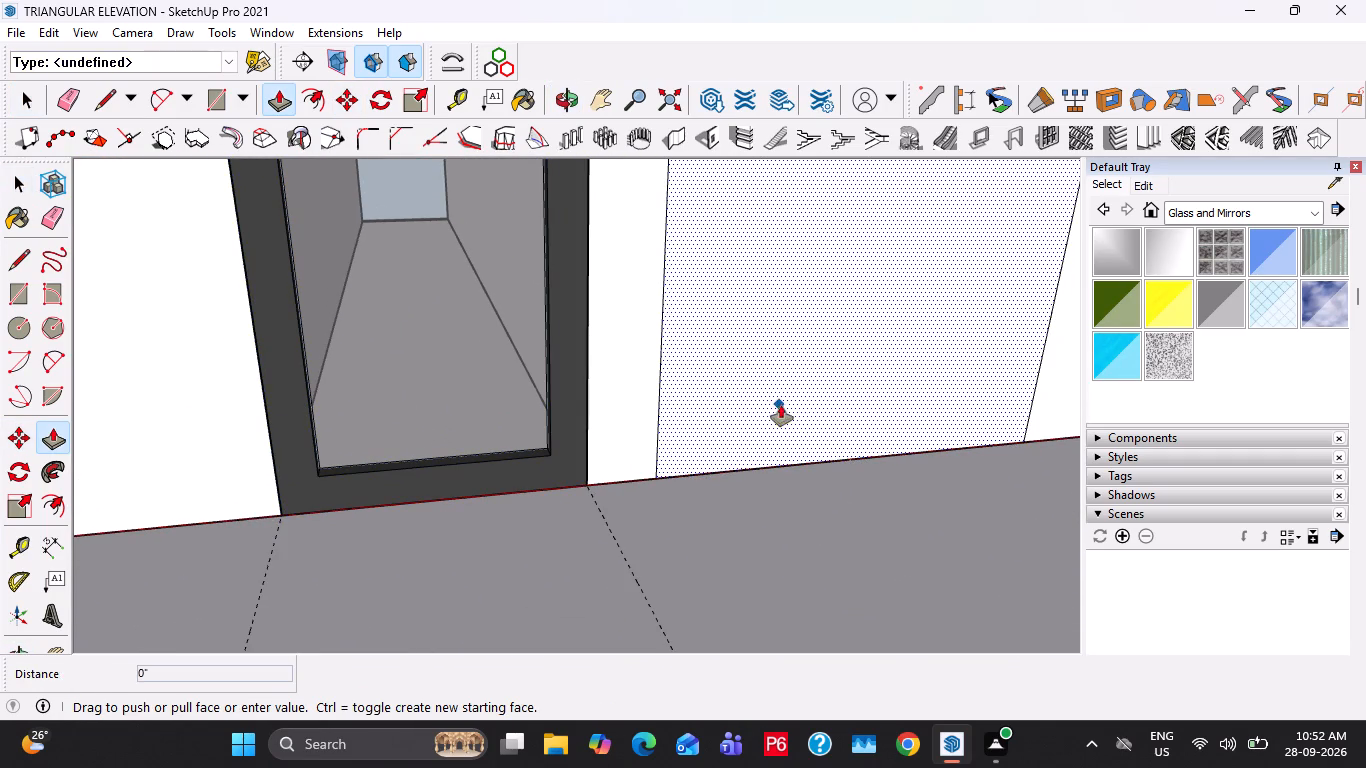
middle_click_drag(755, 280, 627, 293)
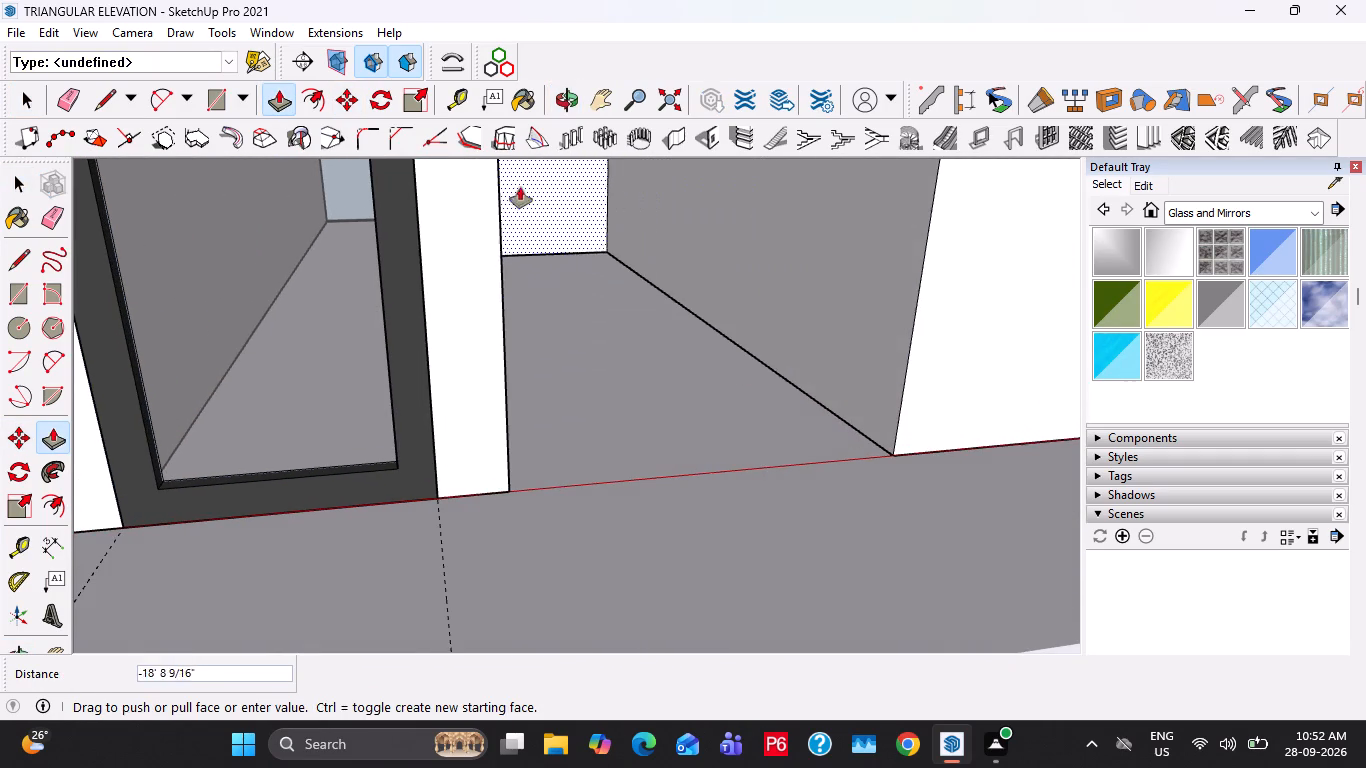
middle_click_drag(522, 189, 396, 123)
middle_click_drag(470, 184, 741, 419)
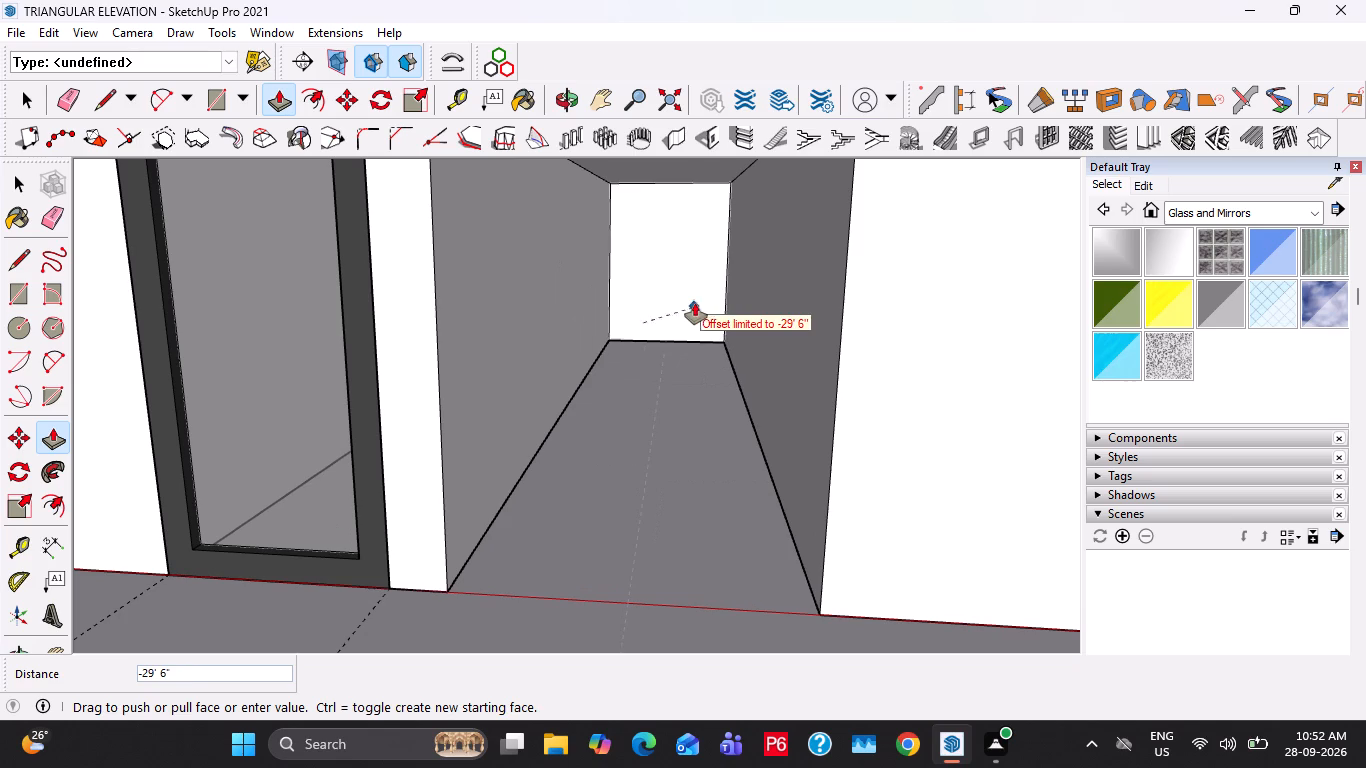
left_click(720, 261)
middle_click_drag(688, 376, 1159, 430)
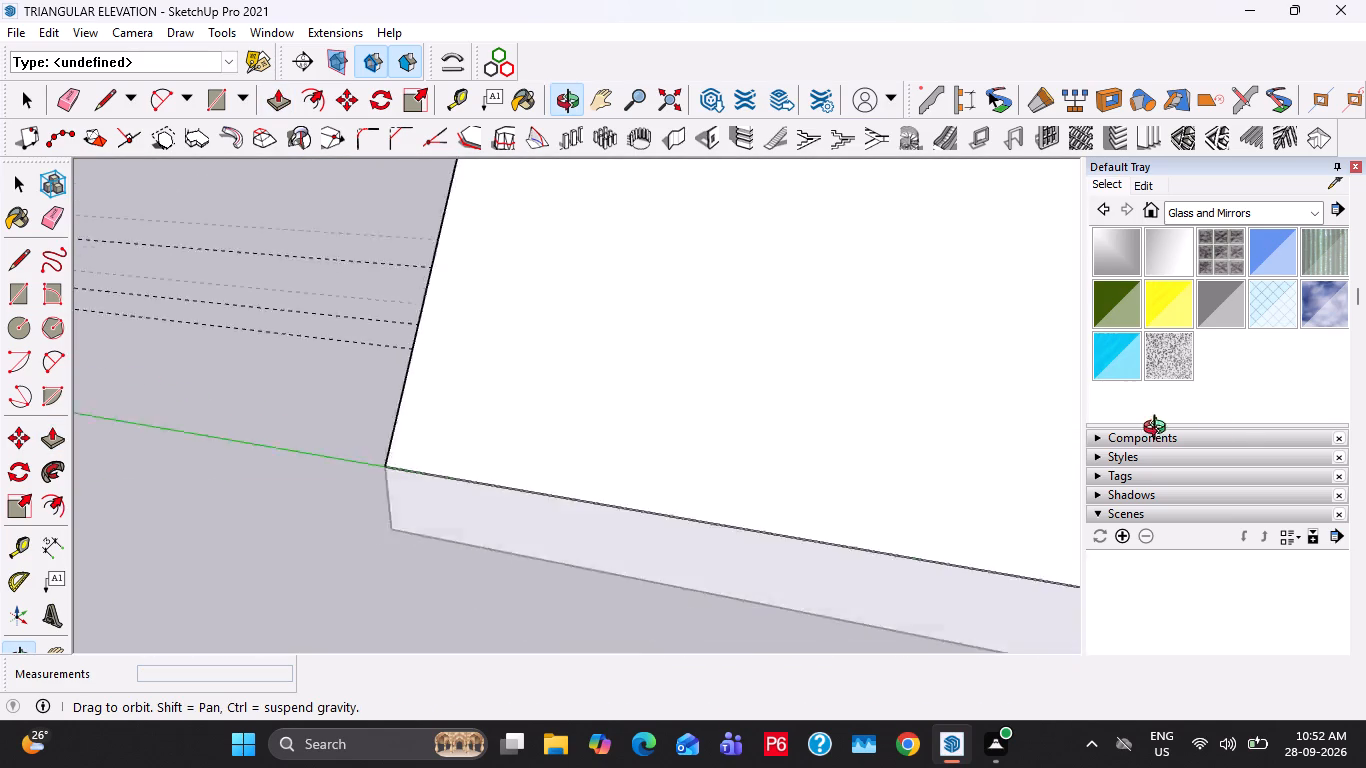
middle_click_drag(1159, 430, 561, 401)
scroll(498, 396, "down", 14)
key("space")
middle_click_drag(365, 468, 533, 453)
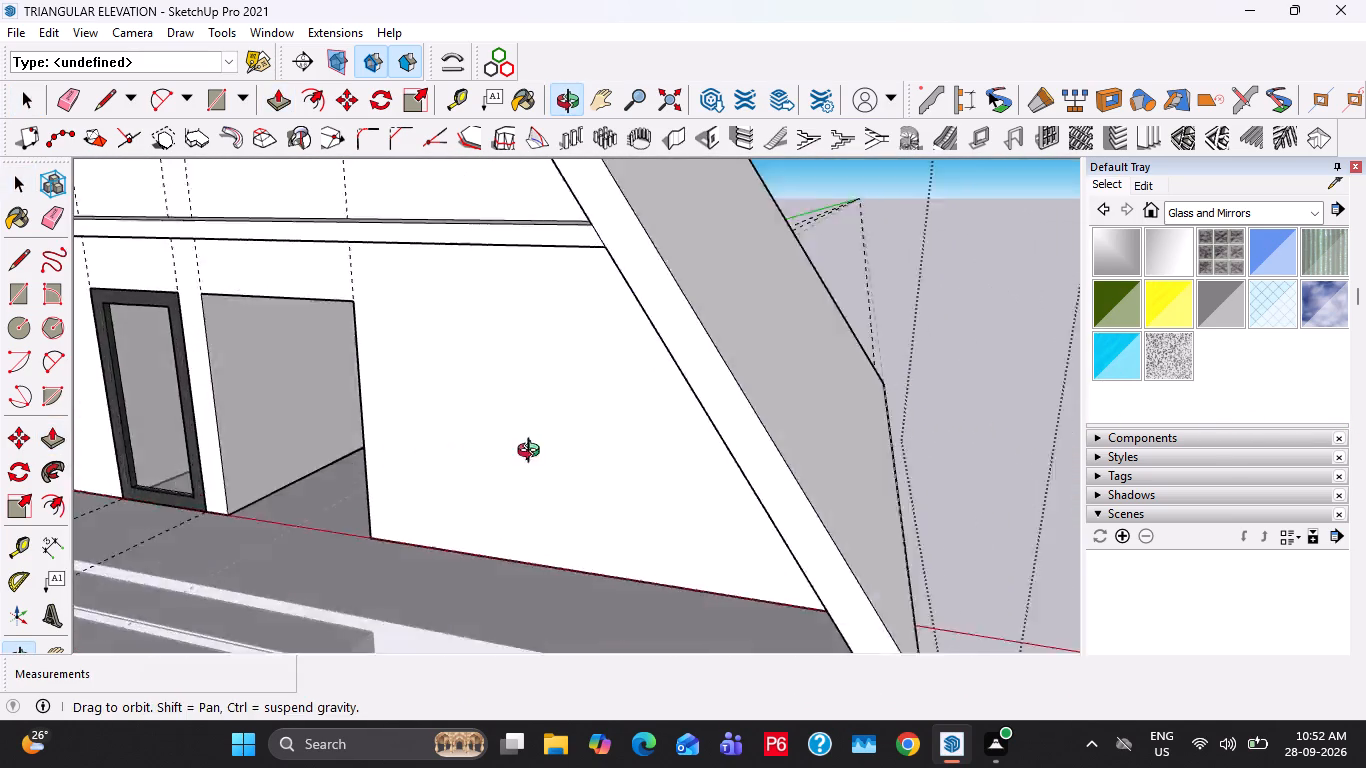
middle_click_drag(533, 453, 613, 446)
key("Escape")
scroll(569, 434, "down", 7)
key("Escape")
Group all the door leaf's frame and glass geometry inside the house group.
middle_click_drag(338, 469, 759, 411, "shift")
left_click(132, 470)
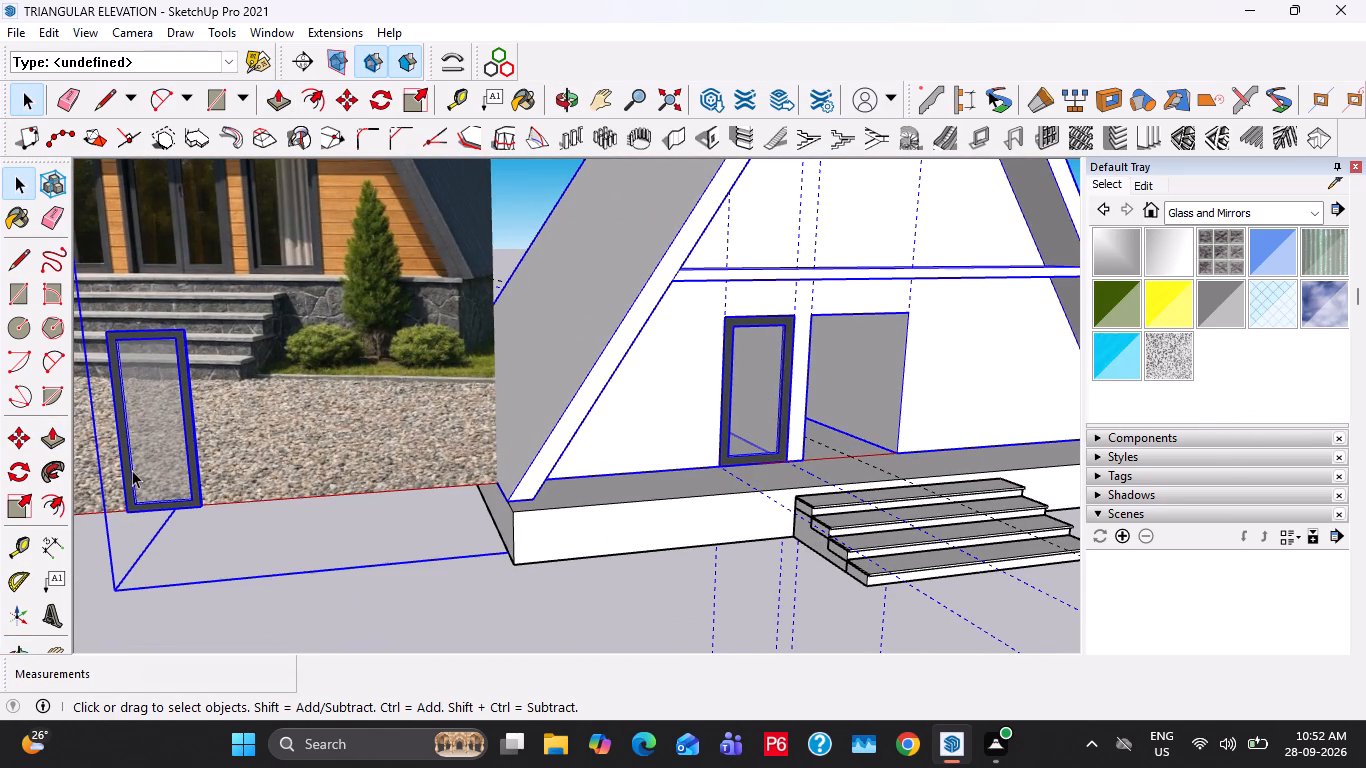
triple_click(142, 469)
left_click(157, 429)
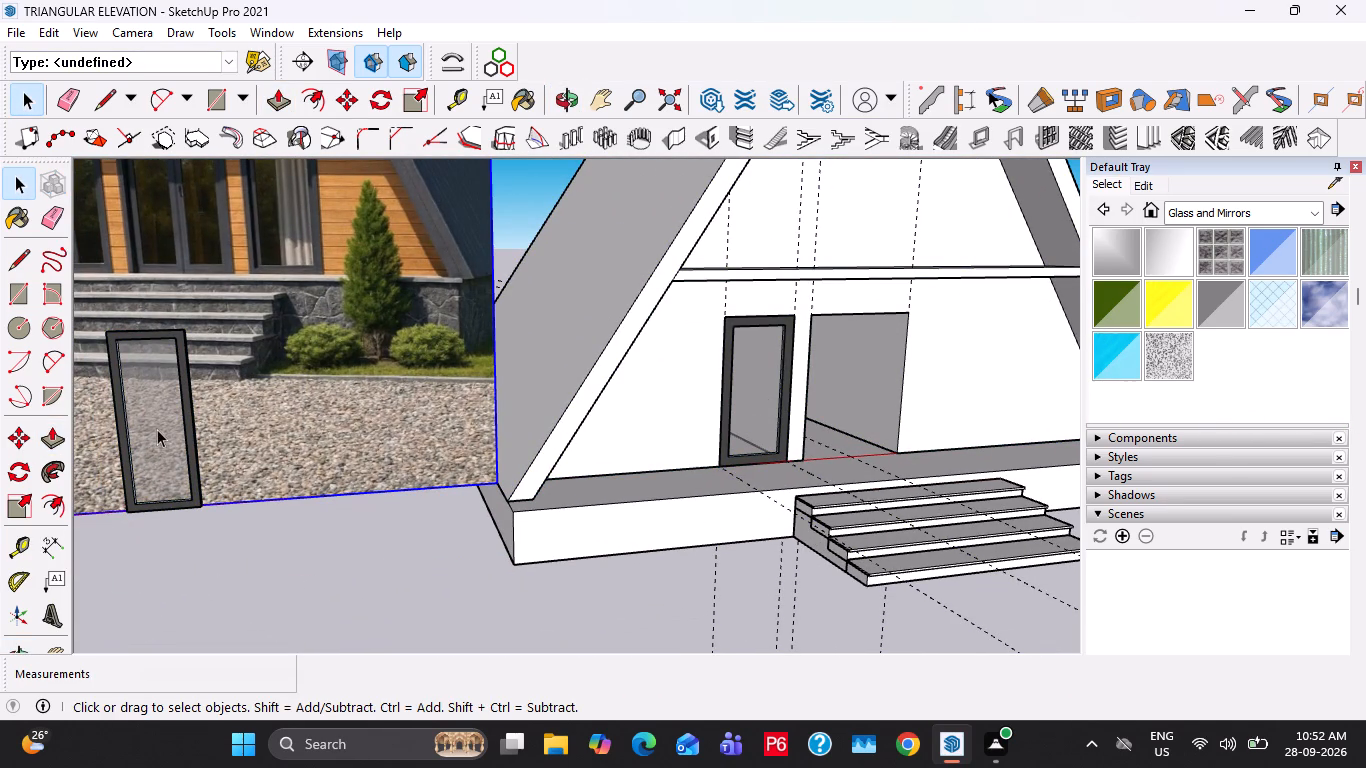
left_click(118, 405)
double_click(133, 401)
middle_click_drag(214, 406, 329, 444)
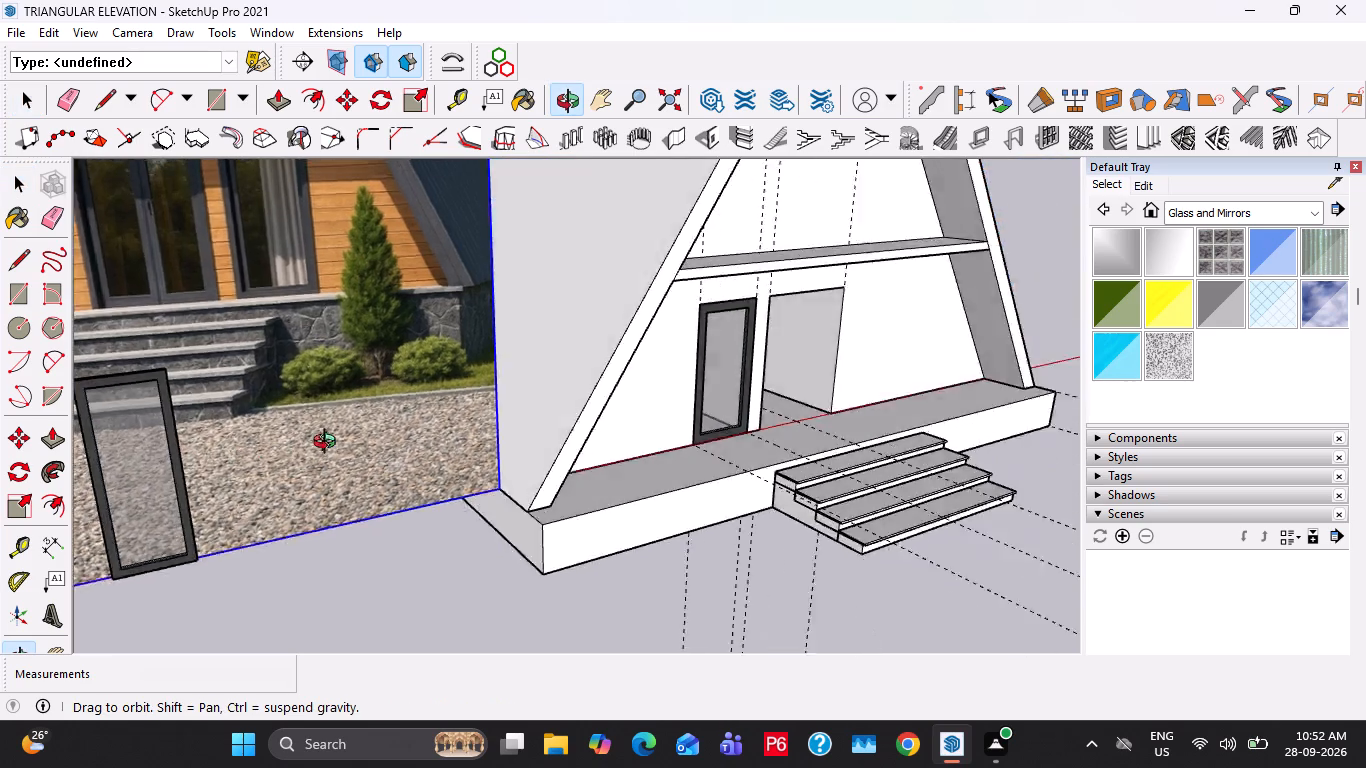
middle_click_drag(329, 444, 356, 451)
key("Escape")
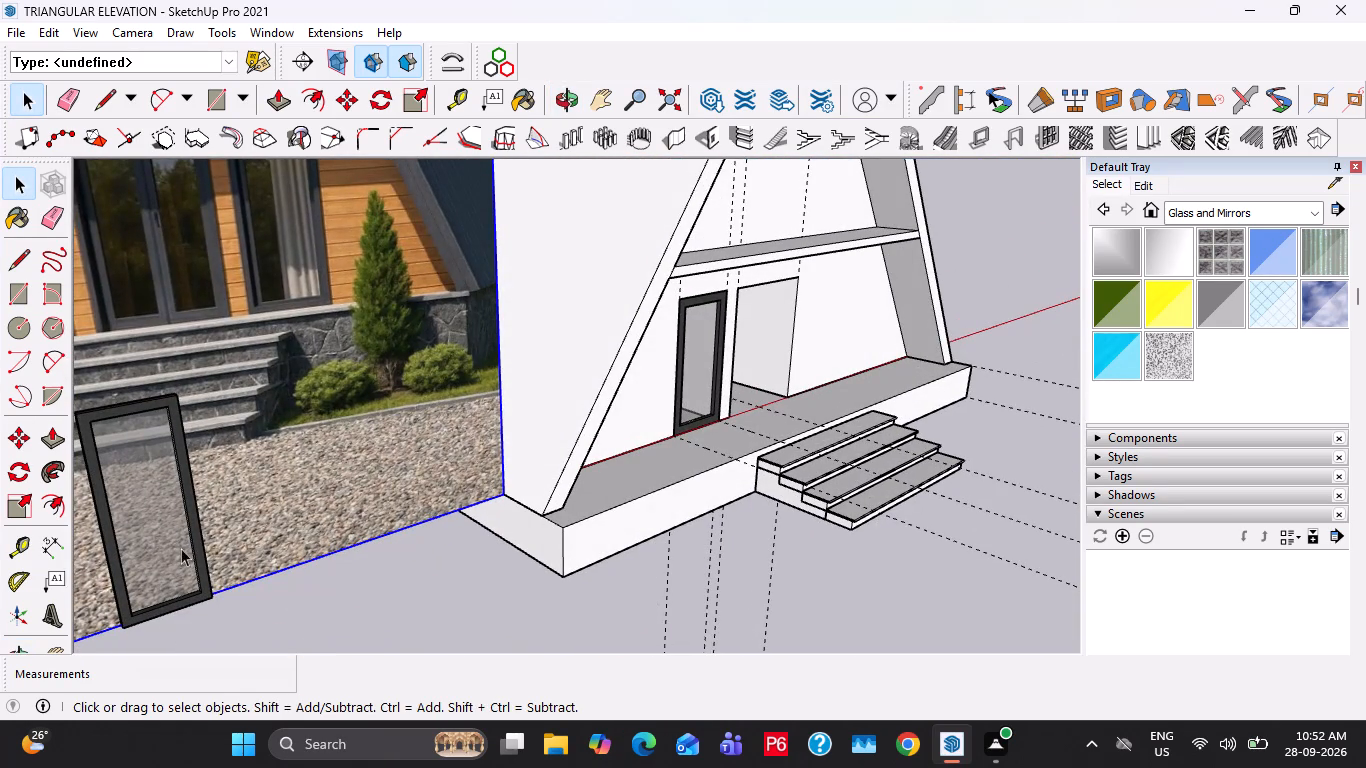
left_click(200, 542)
double_click(200, 540)
left_click(201, 533)
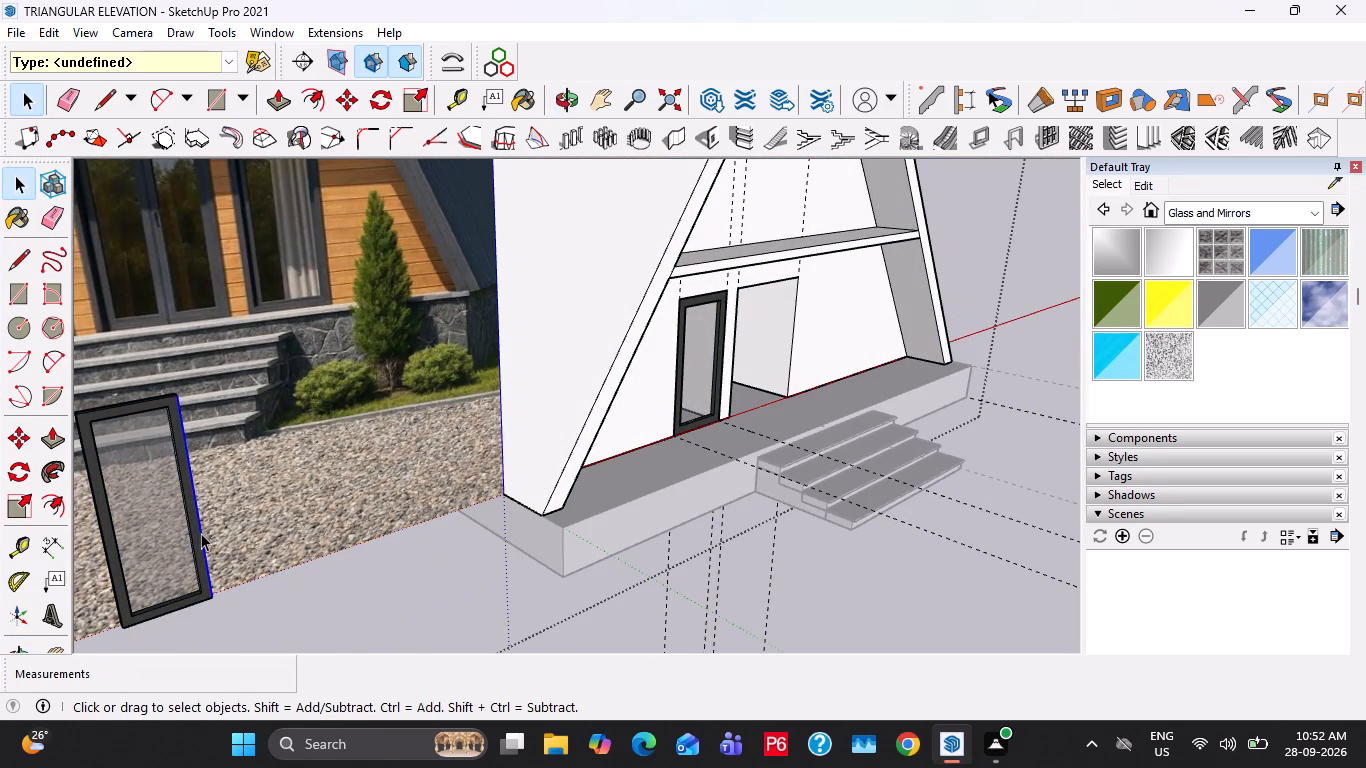
triple_click(200, 519)
left_click(200, 519)
right_click(200, 519)
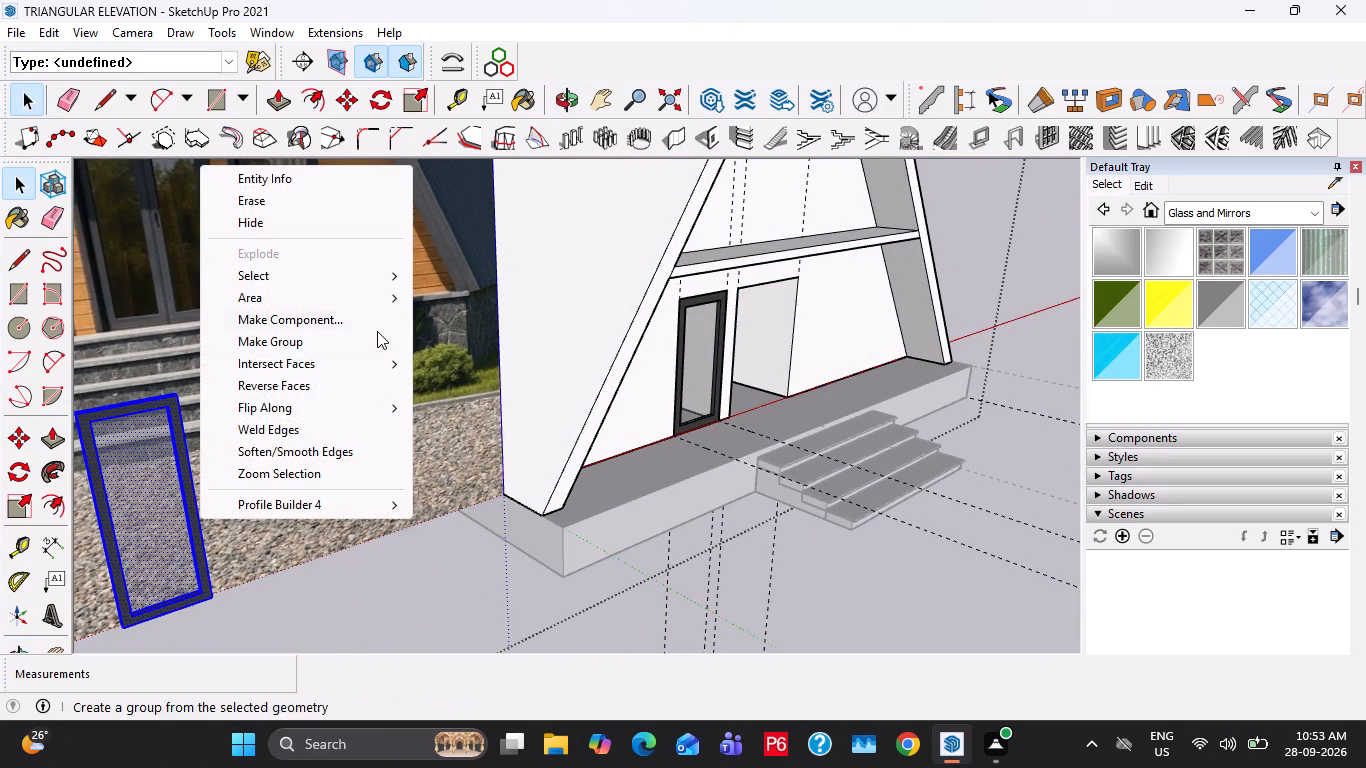
left_click(325, 349)
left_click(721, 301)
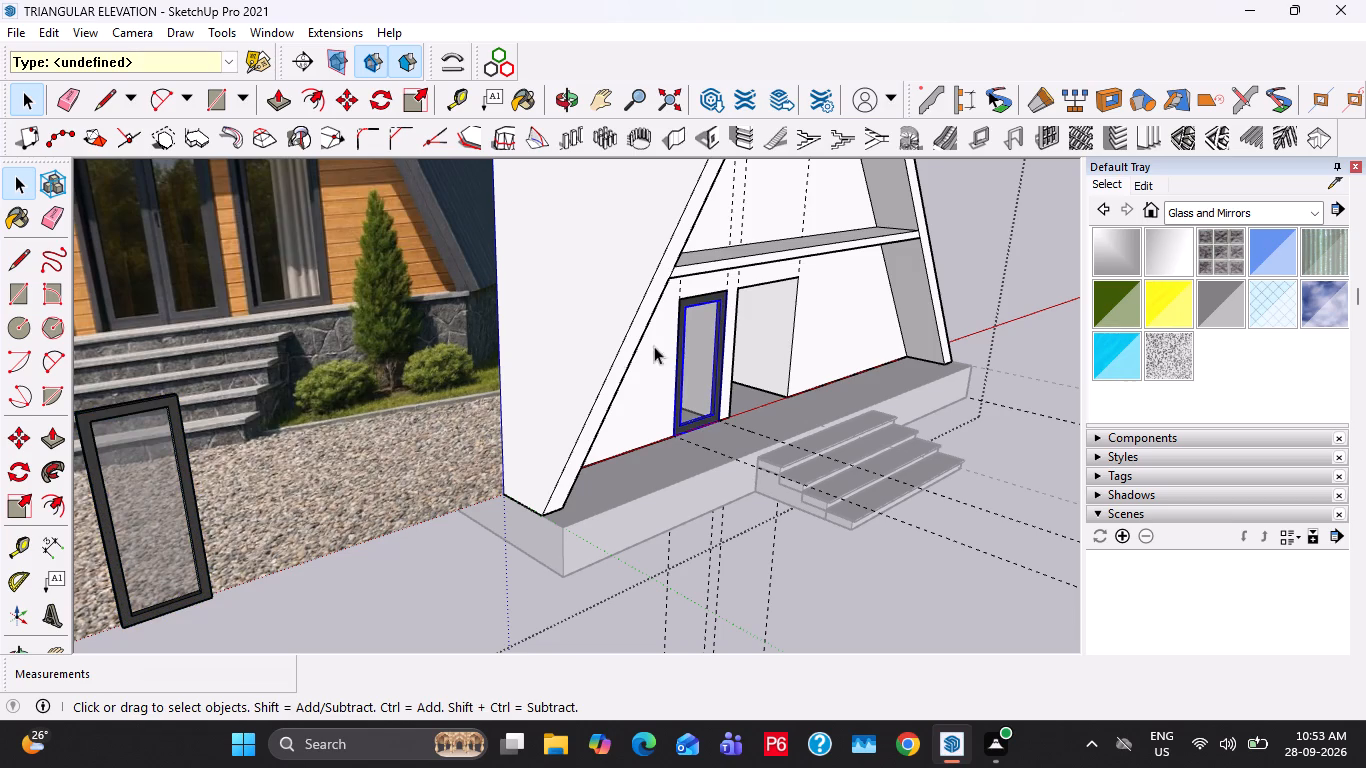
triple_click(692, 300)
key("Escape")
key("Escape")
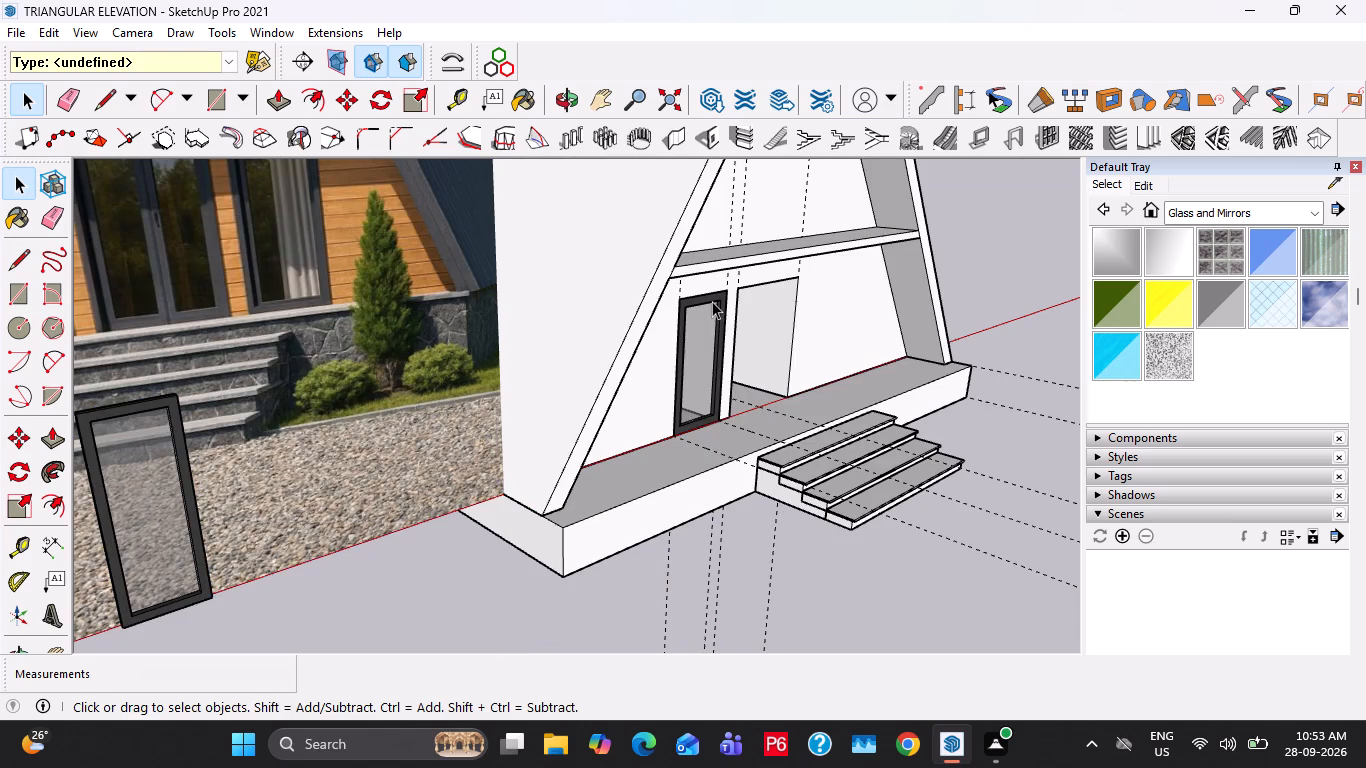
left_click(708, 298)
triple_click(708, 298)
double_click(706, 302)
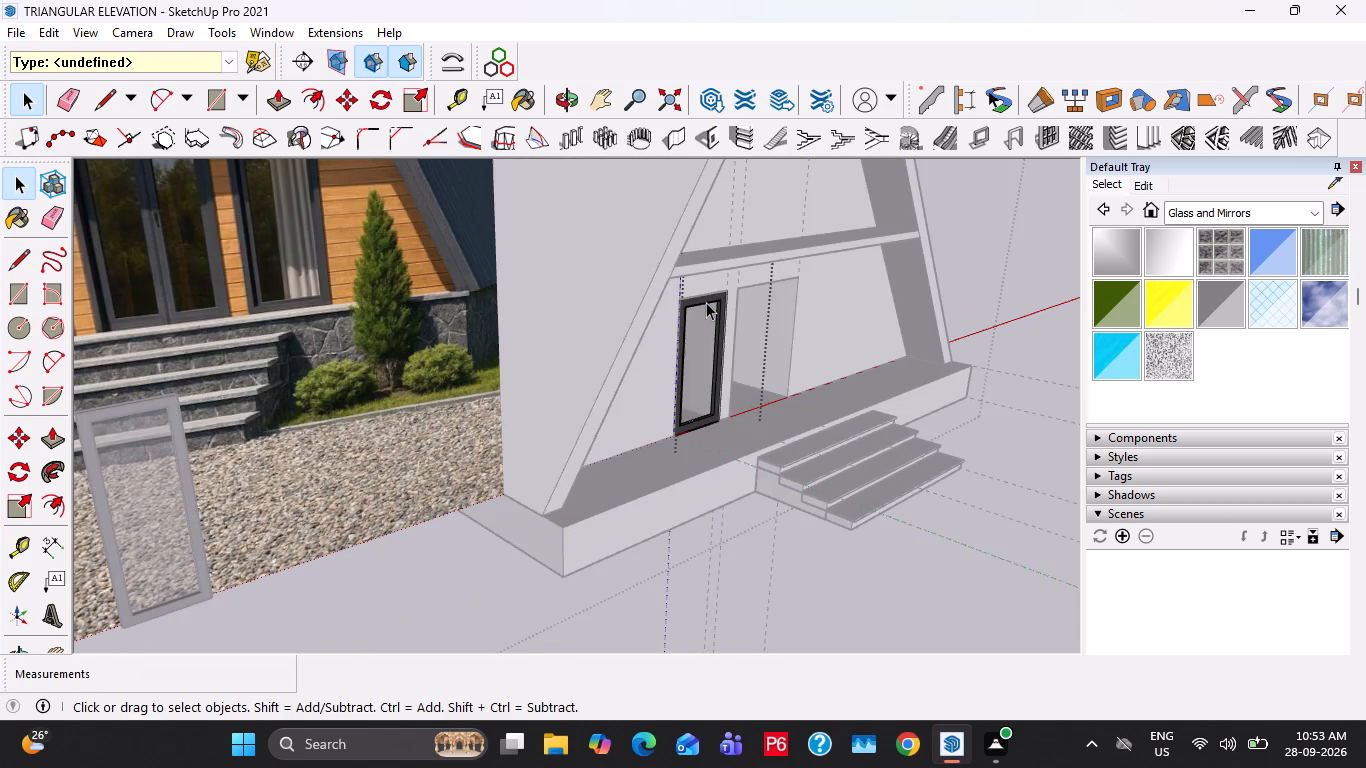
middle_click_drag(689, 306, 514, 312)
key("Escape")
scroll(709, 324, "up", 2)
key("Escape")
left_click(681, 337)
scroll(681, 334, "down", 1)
Move the door leaf group from beside the reference image into the wide lower-wall opening, seating it at the opening's bottom corner nearest the window.
double_click(682, 337)
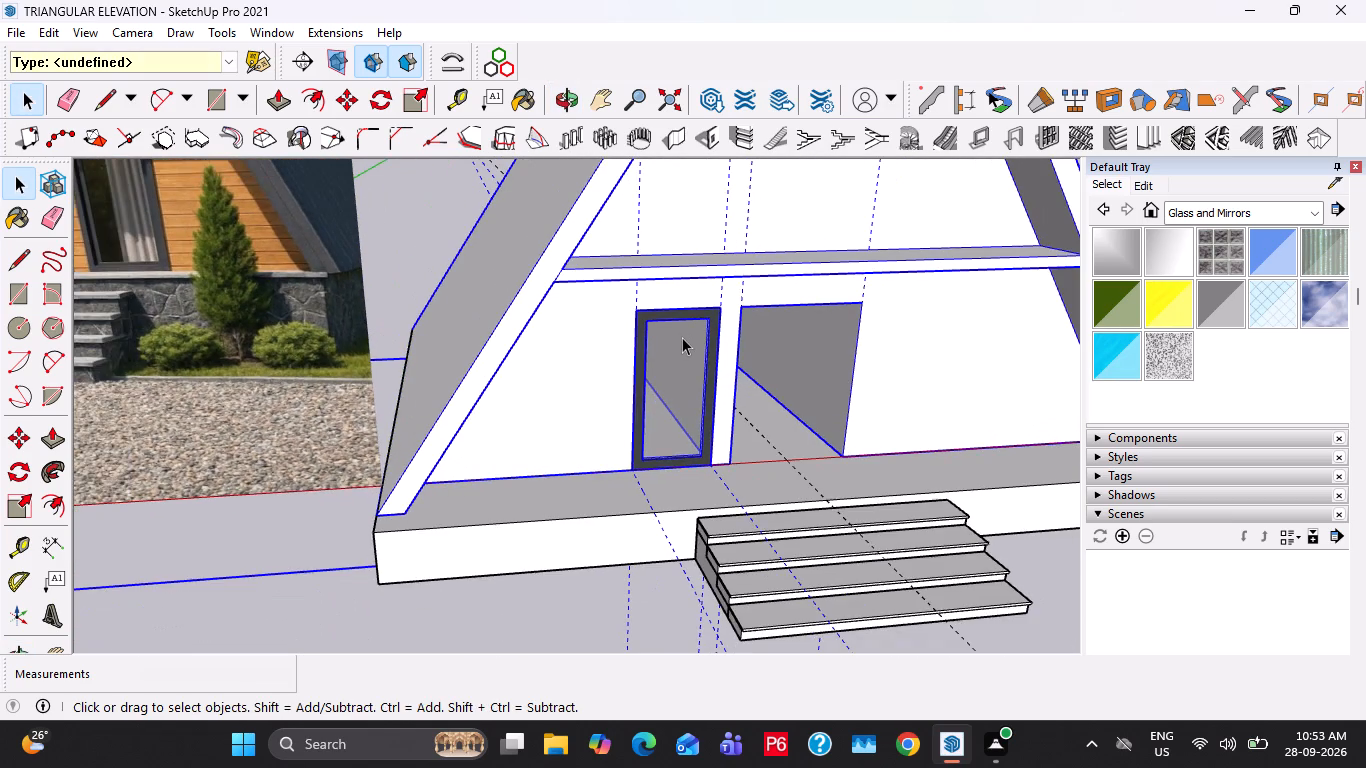
left_click(664, 342)
scroll(680, 336, "down", 7)
left_click(356, 406)
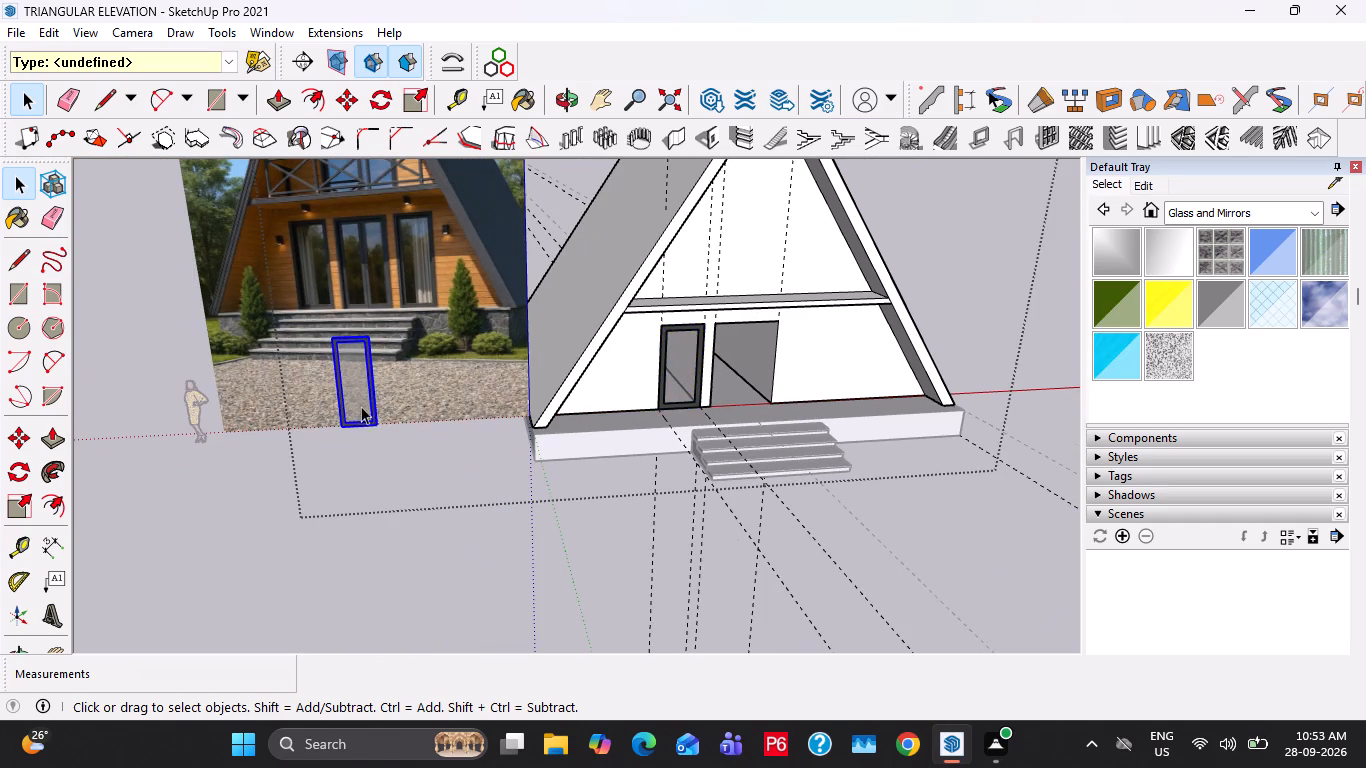
scroll(353, 416, "up", 15)
key("m")
left_click(326, 428)
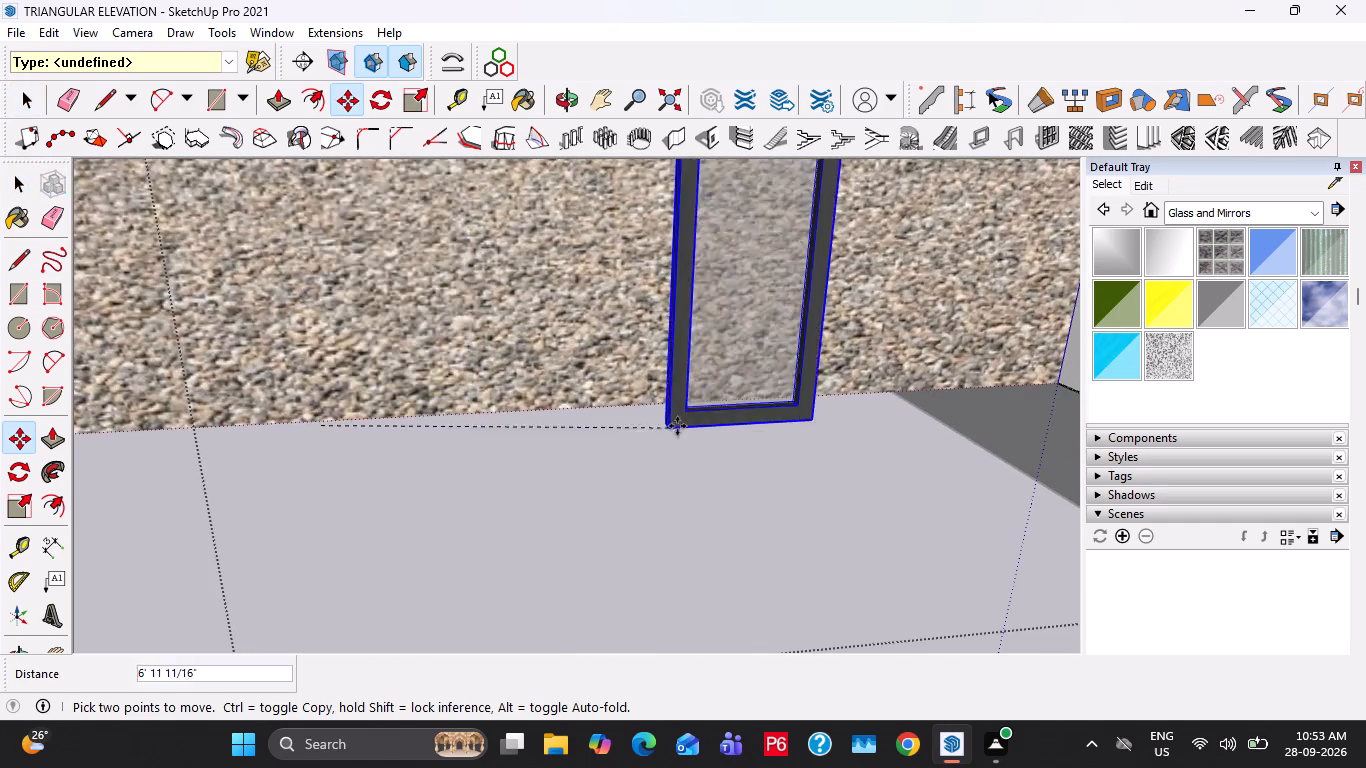
scroll(702, 420, "down", 10)
middle_click_drag(677, 435, 84, 499, "shift")
scroll(516, 436, "up", 7)
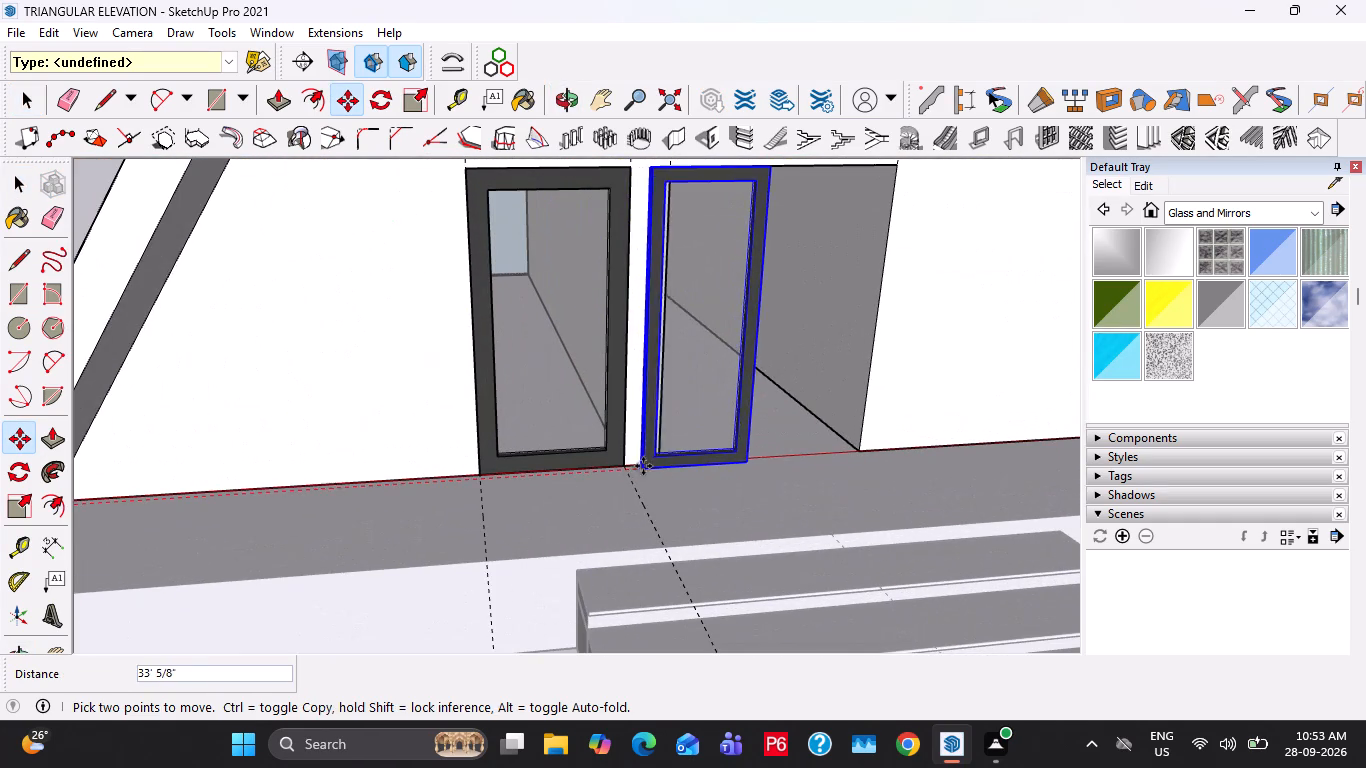
middle_click_drag(665, 464, 648, 545)
scroll(667, 451, "up", 4)
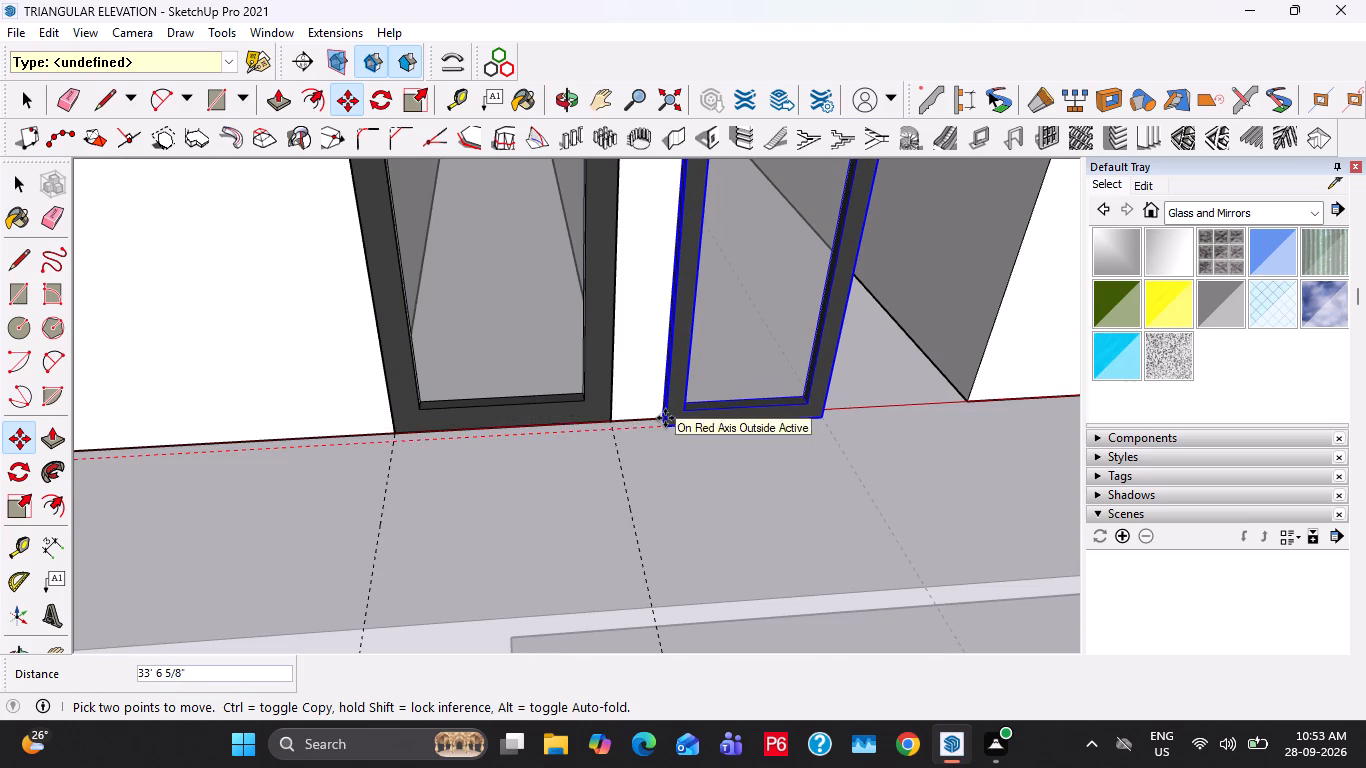
left_click(665, 418)
scroll(666, 434, "up", 5)
left_click(670, 422)
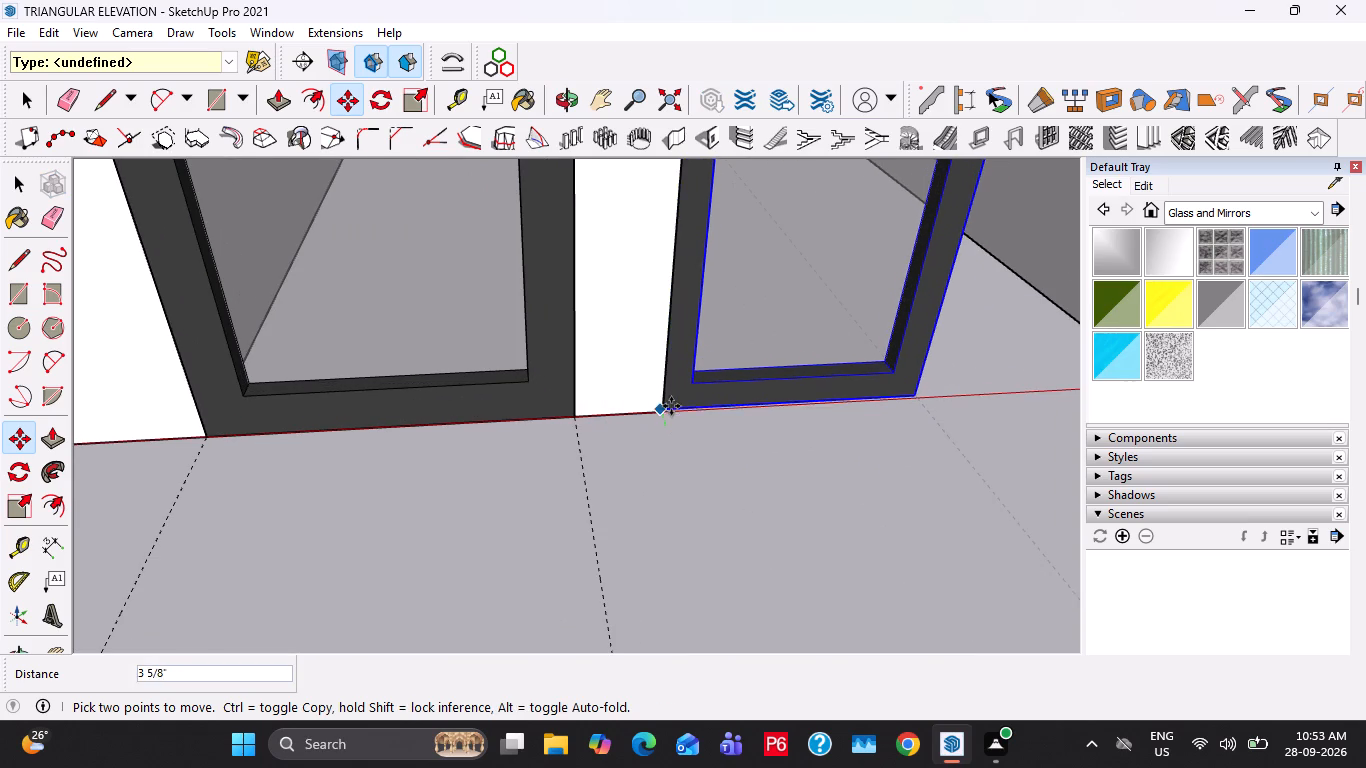
left_click(662, 408)
Copy the door leaf alongside the first and align the copy flush with it, completing the double door in the wide opening.
left_click(667, 418)
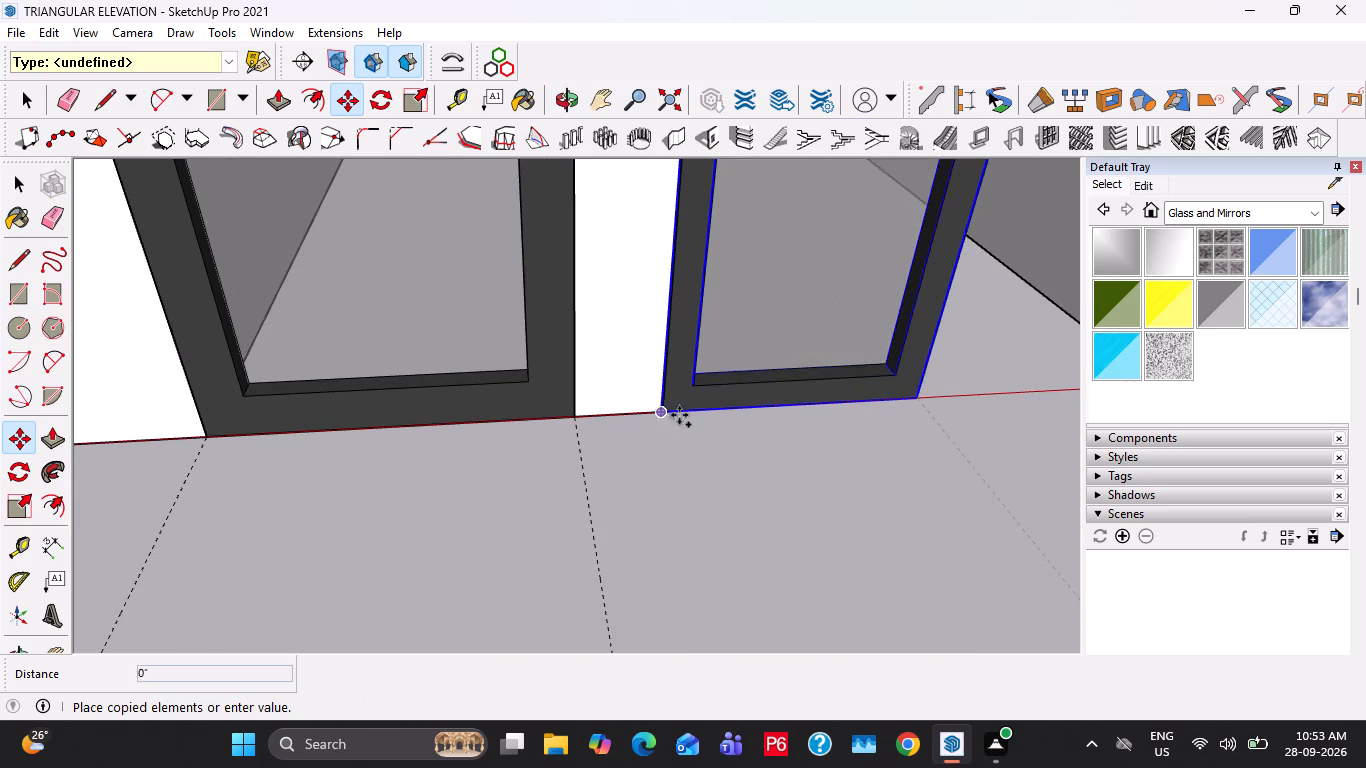
left_click(916, 386)
scroll(518, 471, "down", 4)
middle_click_drag(925, 444, 823, 435)
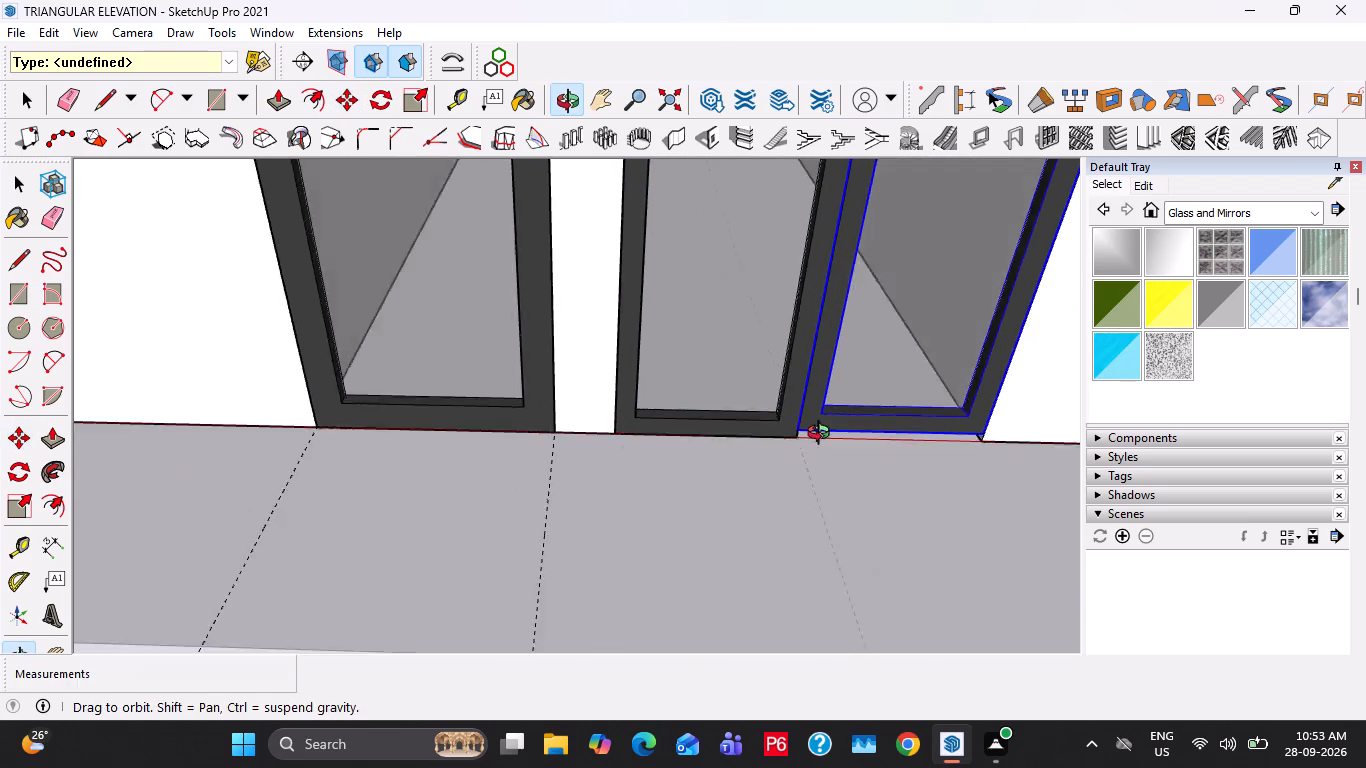
middle_click_drag(823, 435, 666, 389)
scroll(883, 522, "up", 4)
left_click(766, 512)
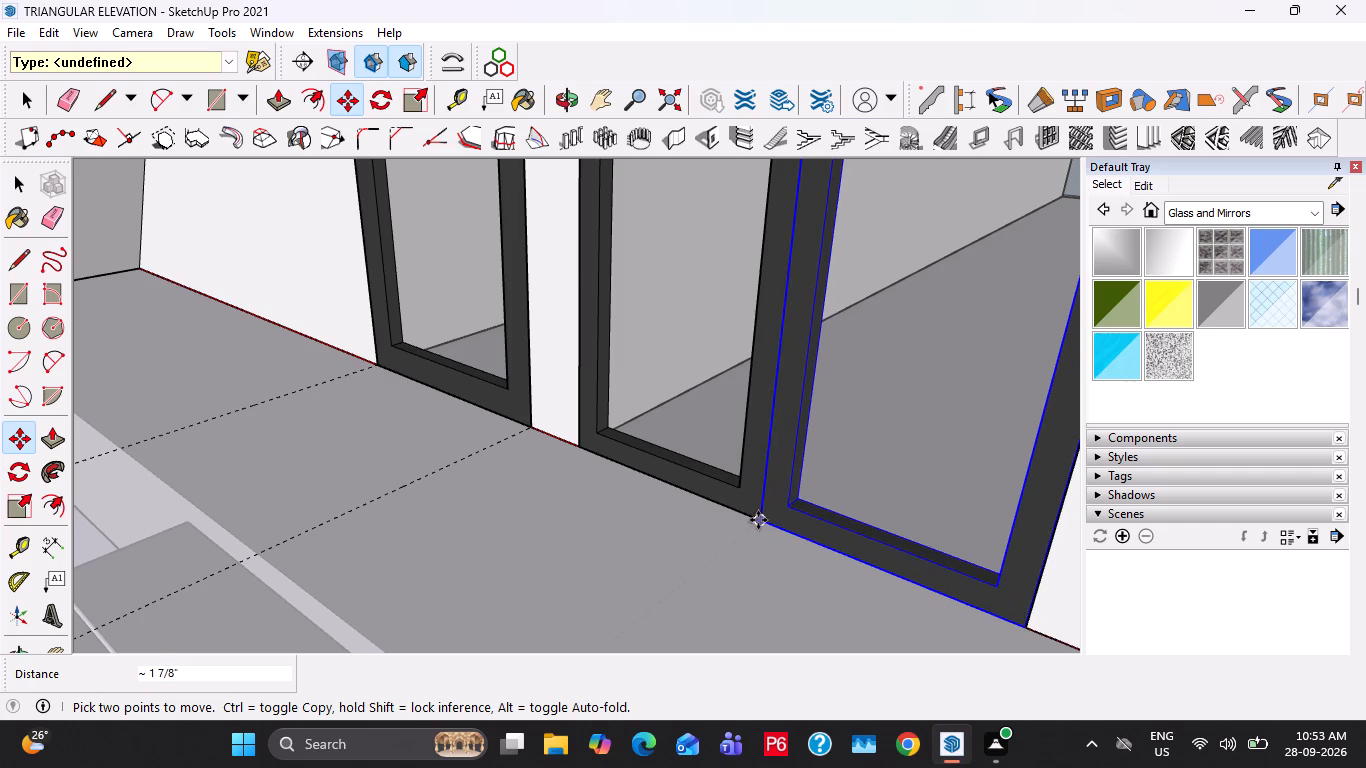
left_click(753, 522)
middle_click_drag(682, 538, 868, 544)
key("space")
scroll(592, 515, "down", 13)
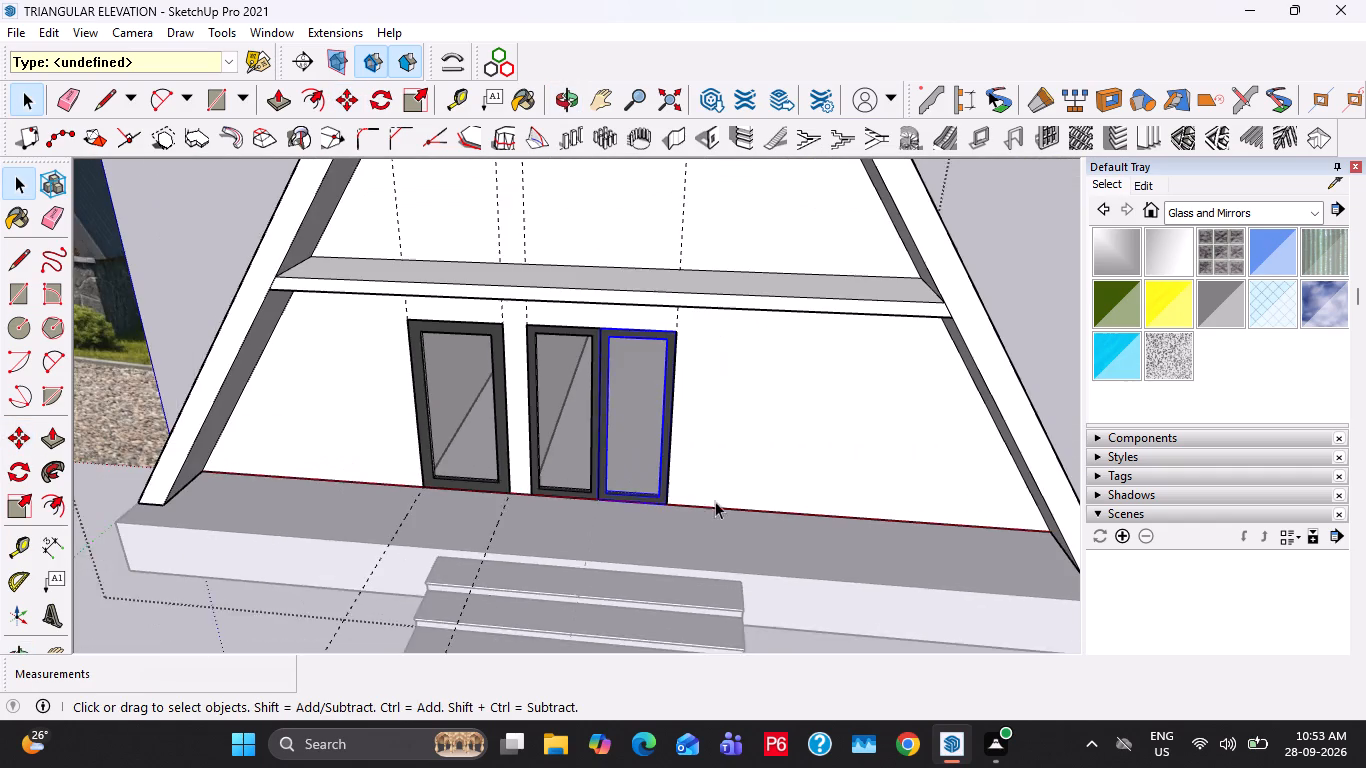
key("Escape")
key("Escape")
Add vertical guides on the lower wall 1' beyond the double door and 4' further, plus a horizontal guide level with the opening tops.
left_click(758, 419)
middle_click_drag(723, 429, 754, 412)
scroll(758, 402, "down", 6)
middle_click_drag(768, 410, 784, 455, "shift")
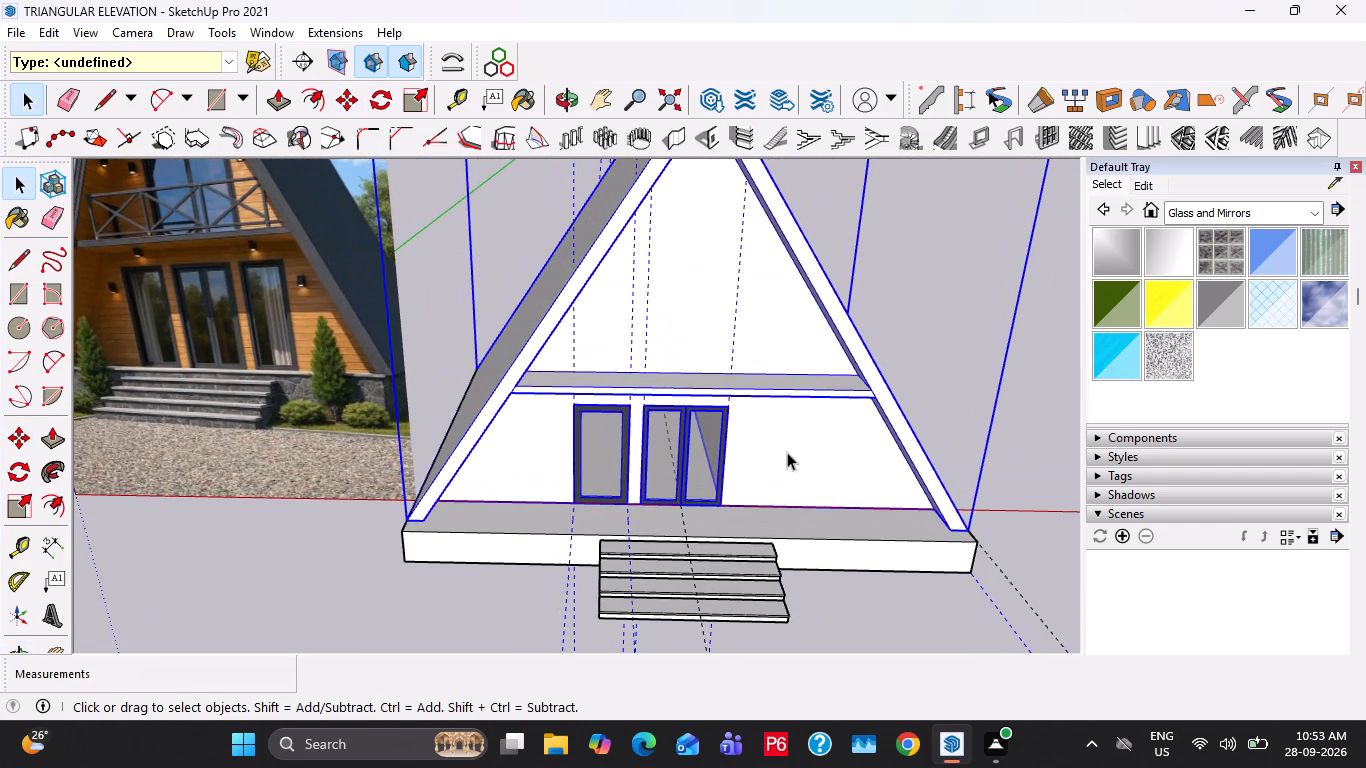
double_click(787, 452)
scroll(754, 449, "up", 7)
left_click(758, 473)
scroll(732, 477, "up", 2)
key("t")
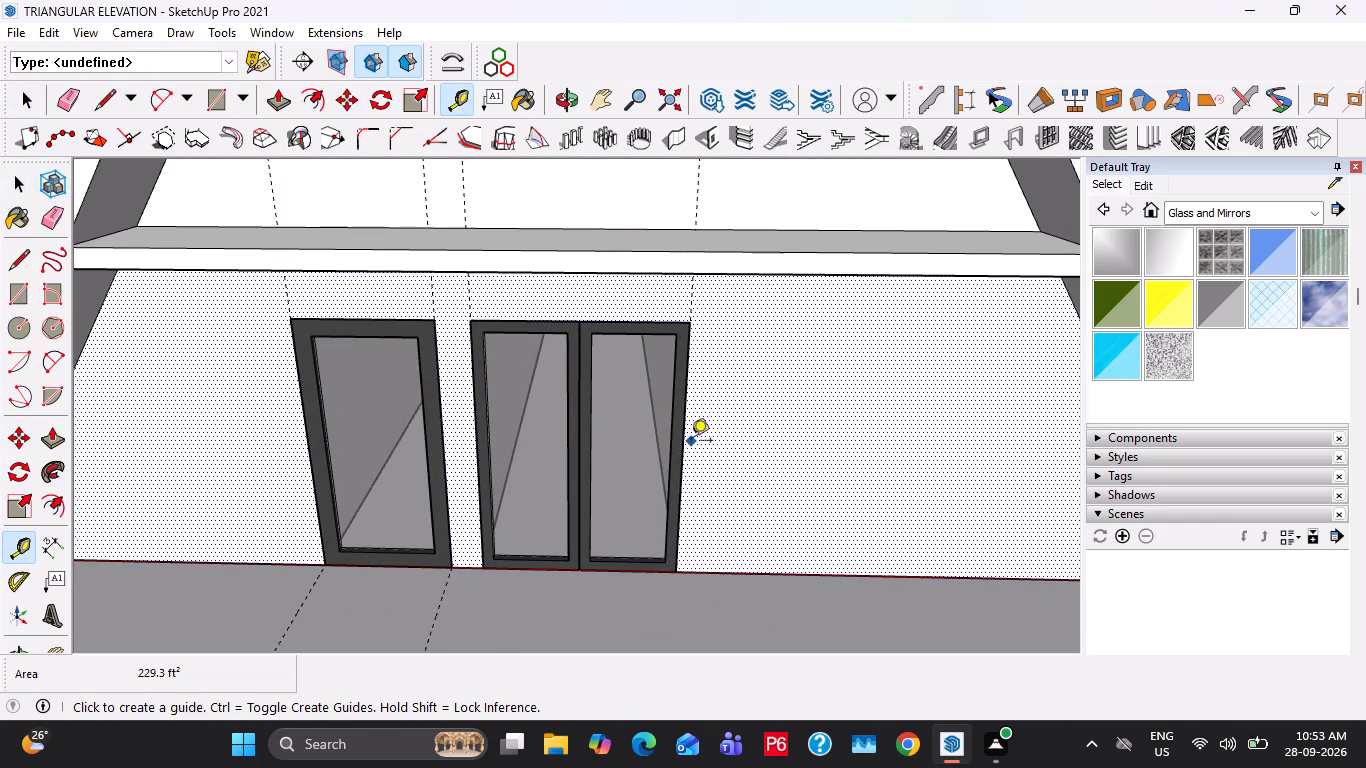
left_click(689, 442)
key("1")
key("apostrophe")
key("Return")
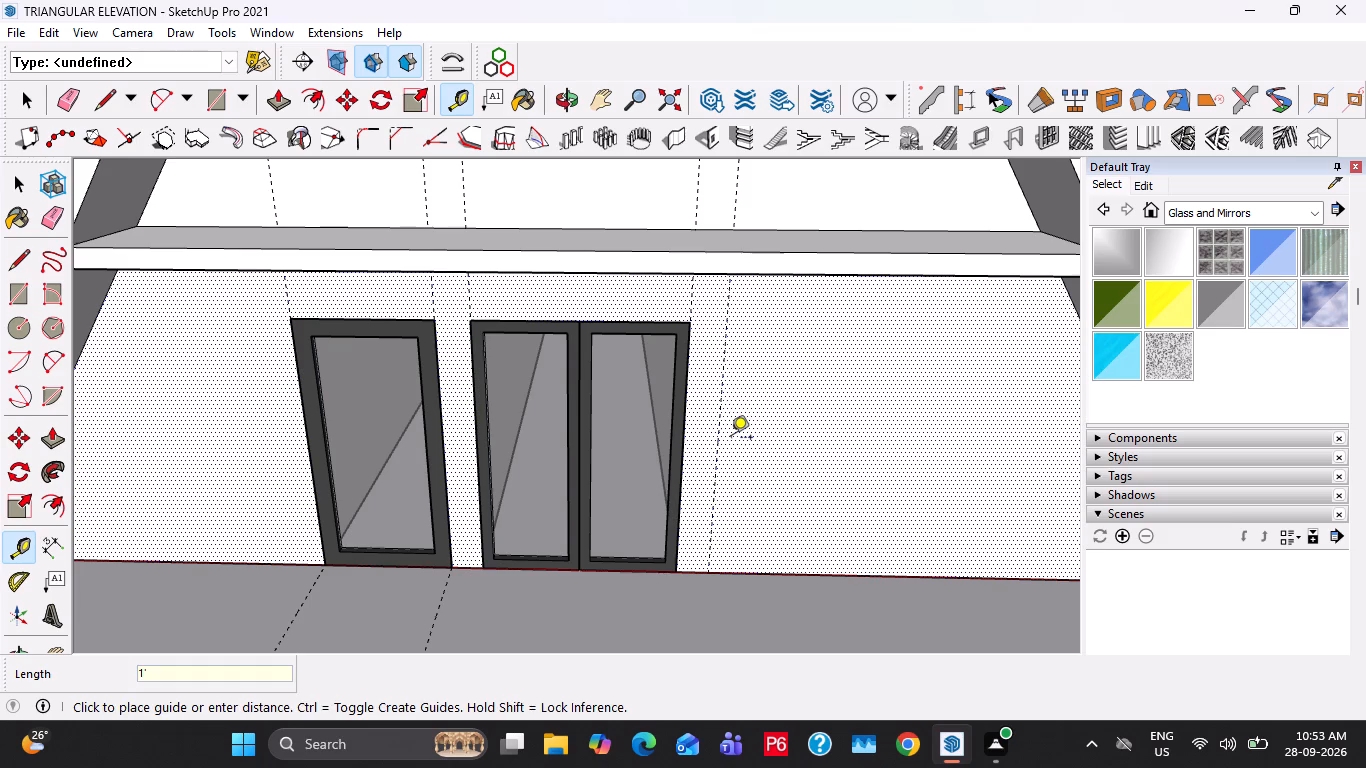
left_click(724, 418)
type("4'")
key("Return")
key("space")
key("t")
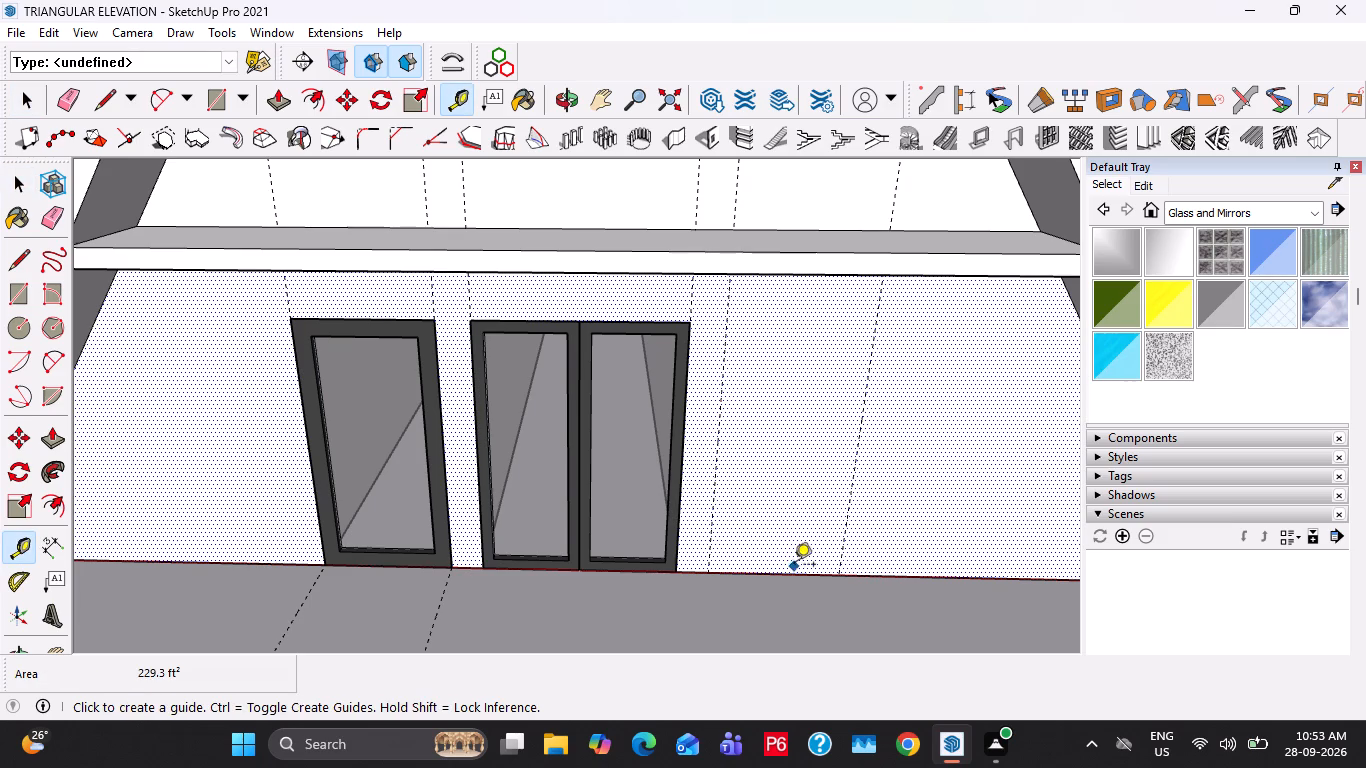
left_click(793, 570)
left_click(689, 324)
key("space")
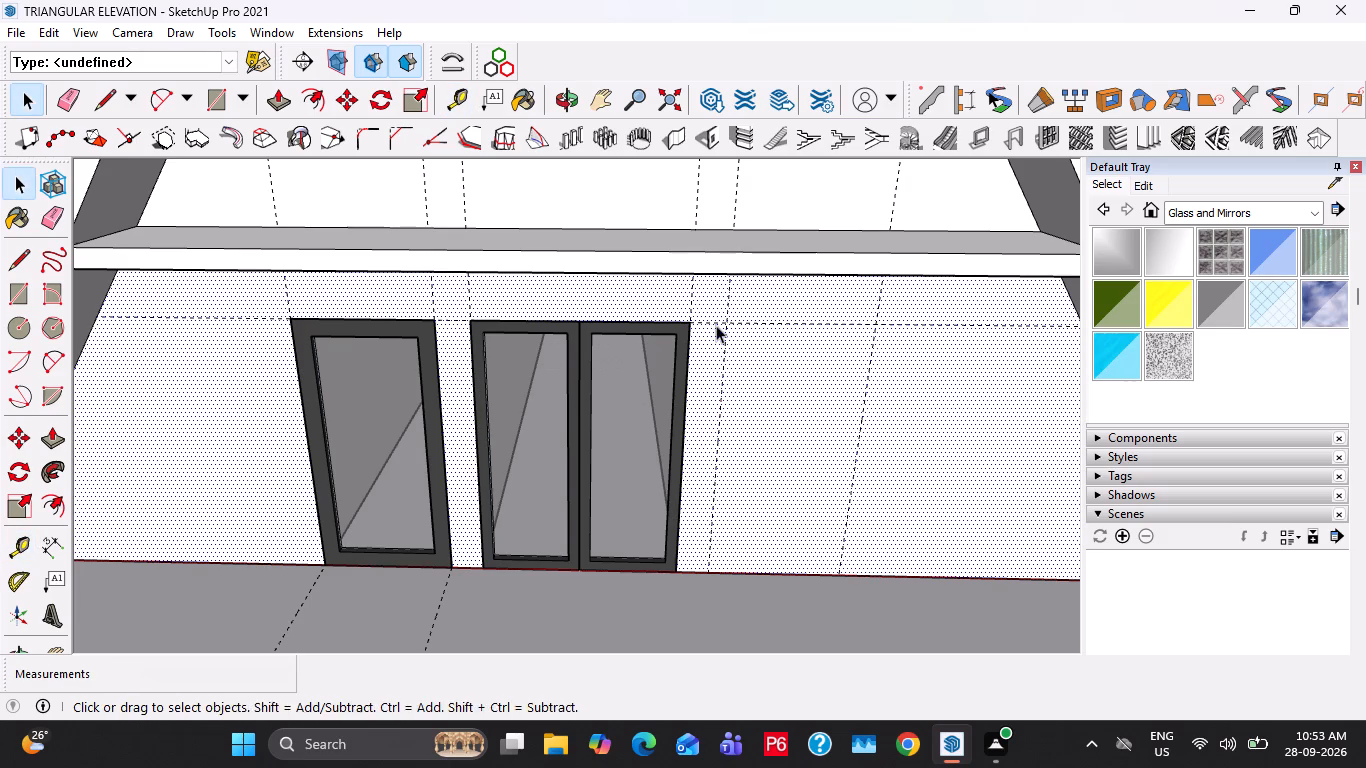
Draw a 4' by 8' rectangle between the guides and push it inward to cut the second window opening.
key("r")
left_click(729, 322)
left_click(839, 569)
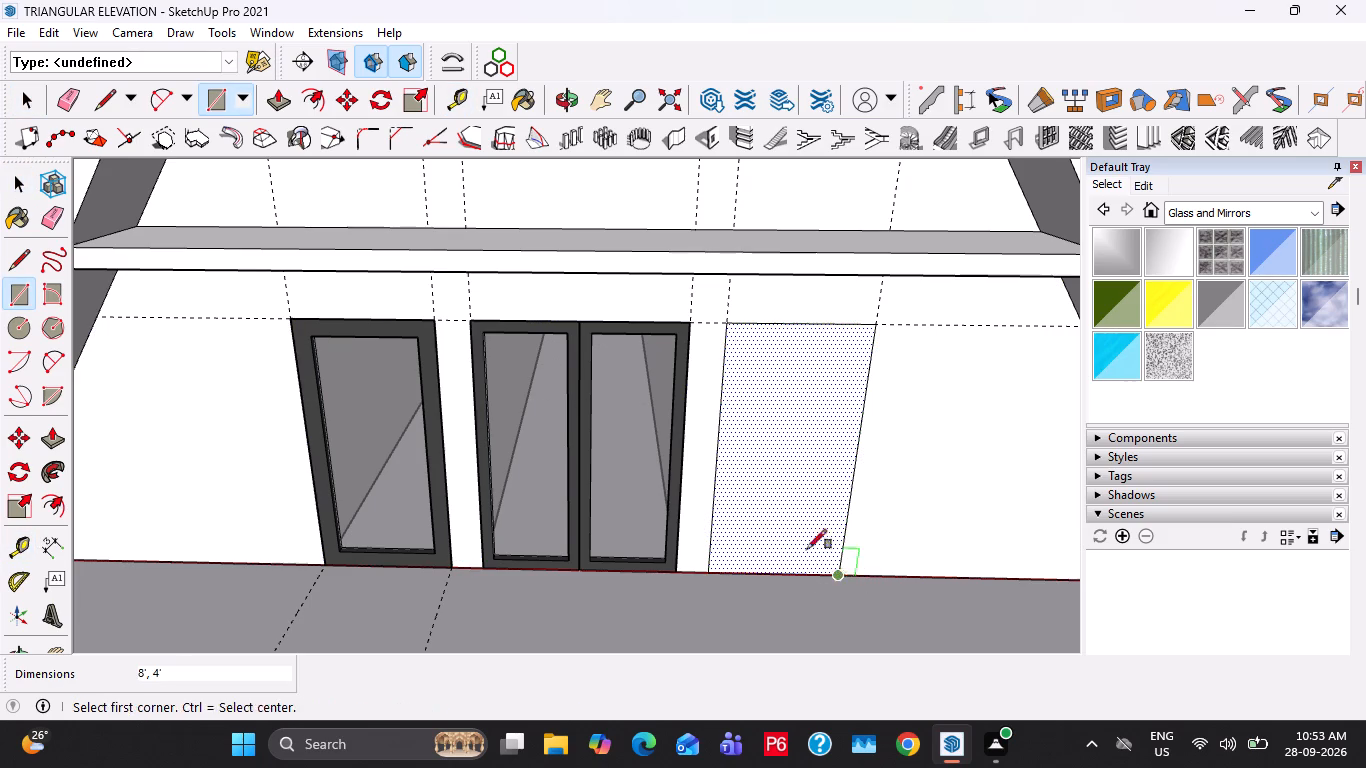
key("space")
left_click(779, 531)
key("p")
left_click(777, 527)
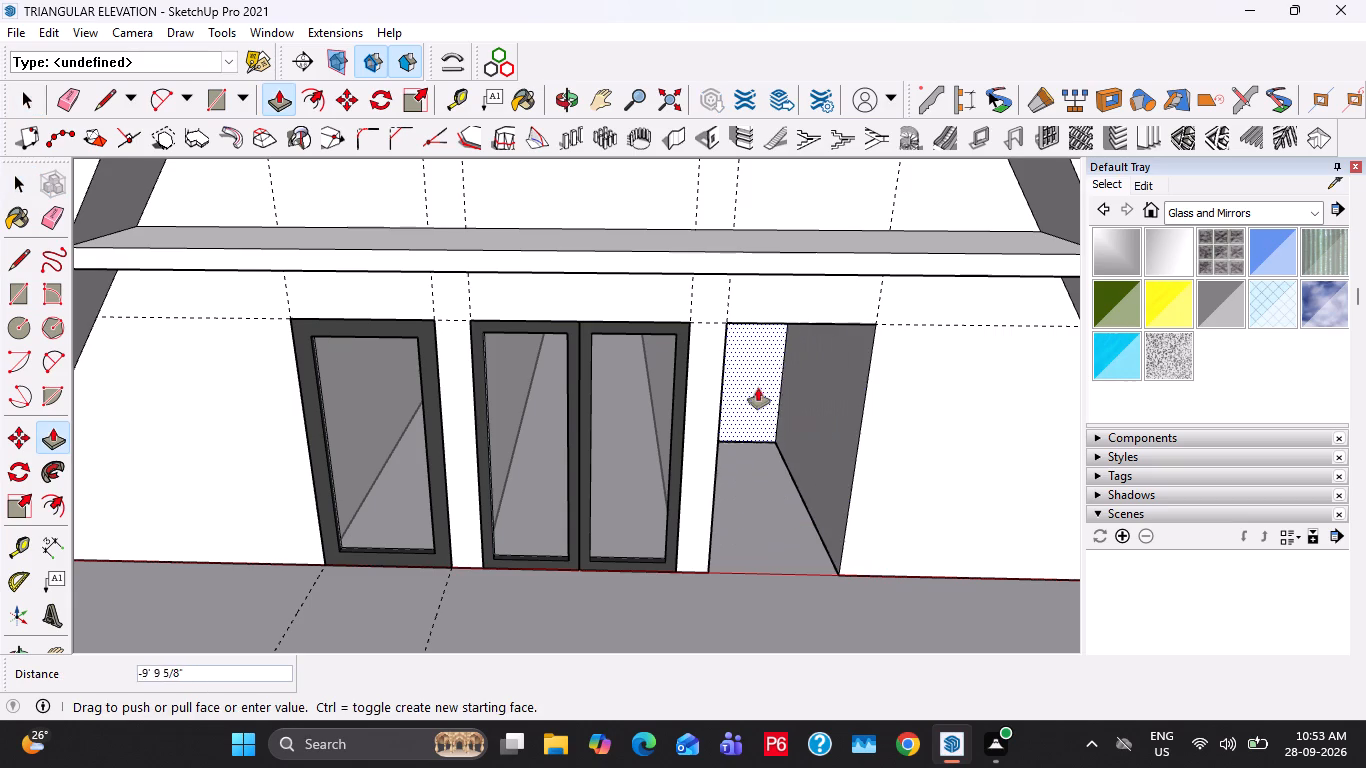
left_click(758, 386)
key("space")
scroll(778, 421, "down", 4)
key("Escape")
key("Escape")
Copy the existing window panel group into the new opening on the other side of the double door.
left_click(542, 468)
scroll(515, 519, "up", 5)
triple_click(526, 447)
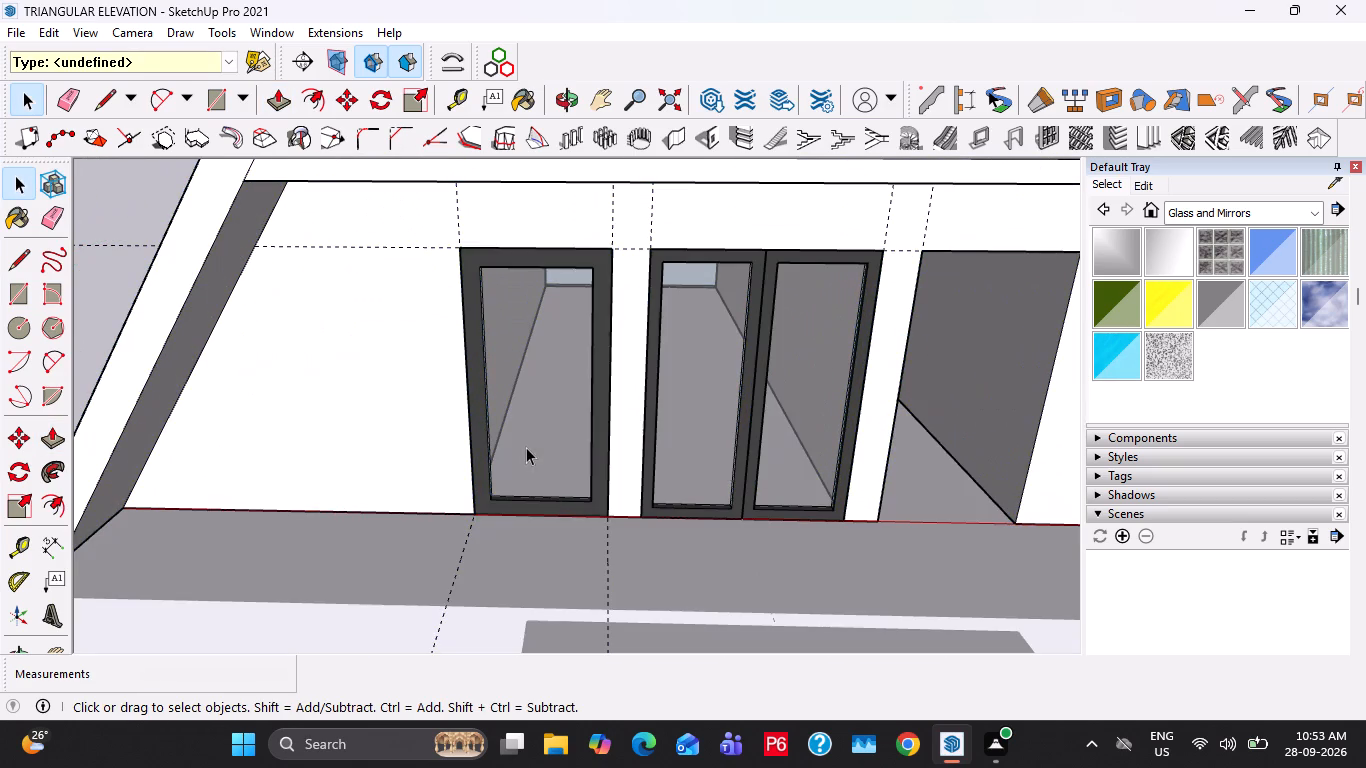
key("m")
left_click(476, 520)
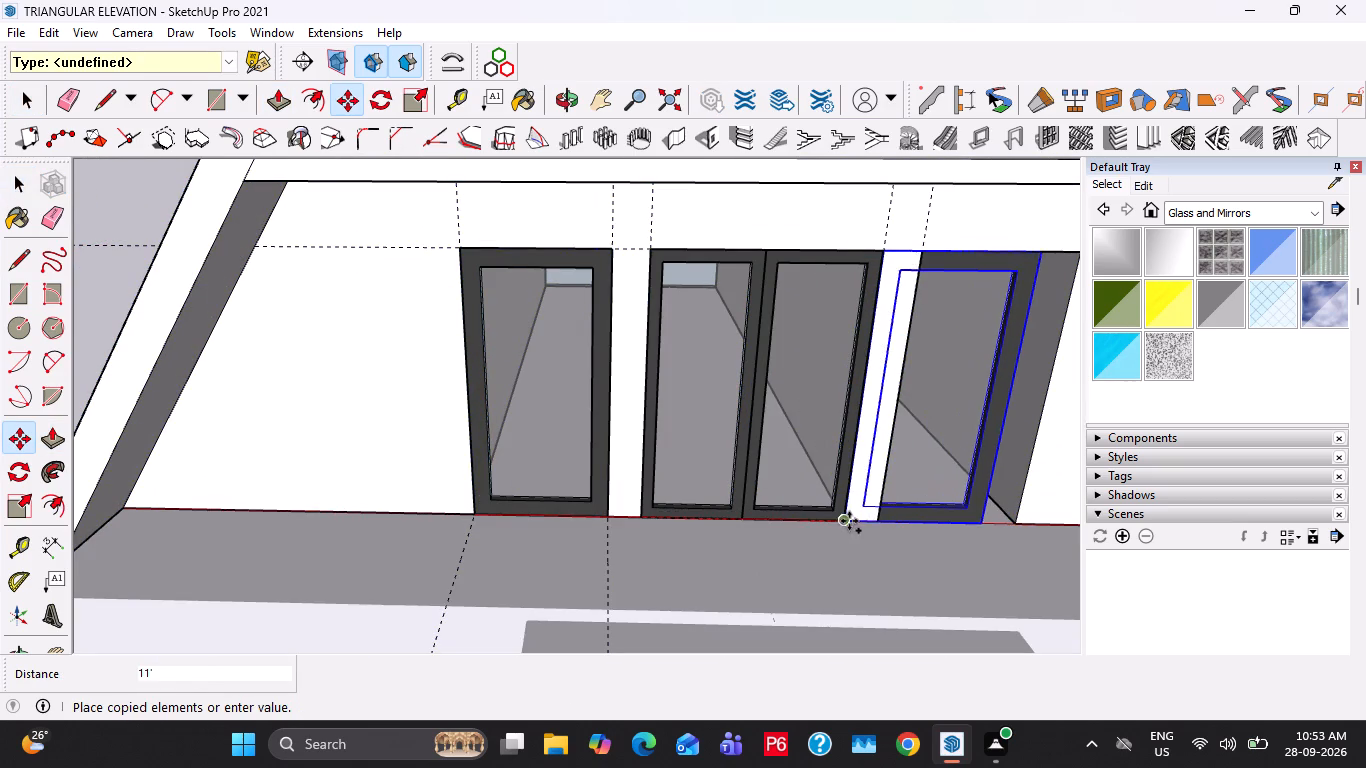
left_click(873, 518)
key("space")
scroll(429, 497, "down", 13)
left_click(922, 528)
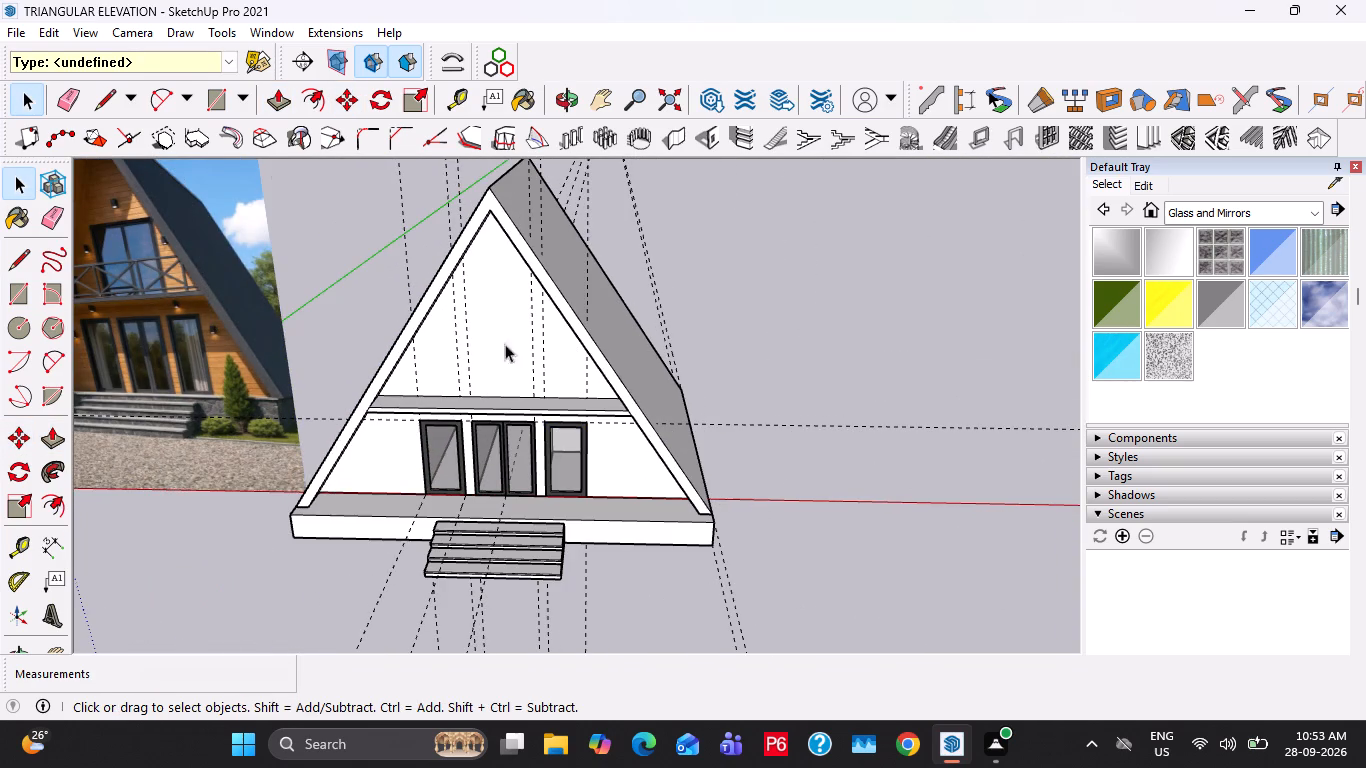
Delete all construction guides from the model.
left_click(51, 36)
left_click(119, 247)
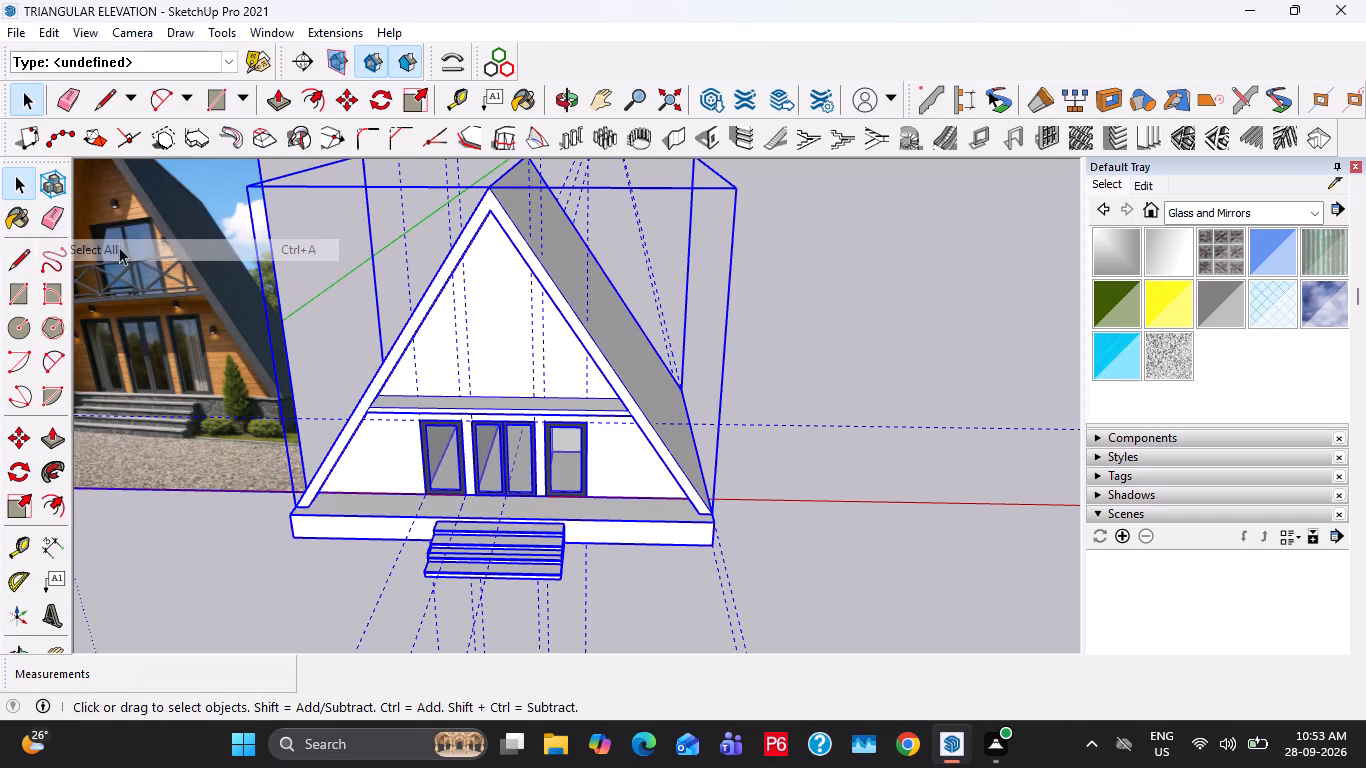
left_click(45, 28)
left_click(95, 218)
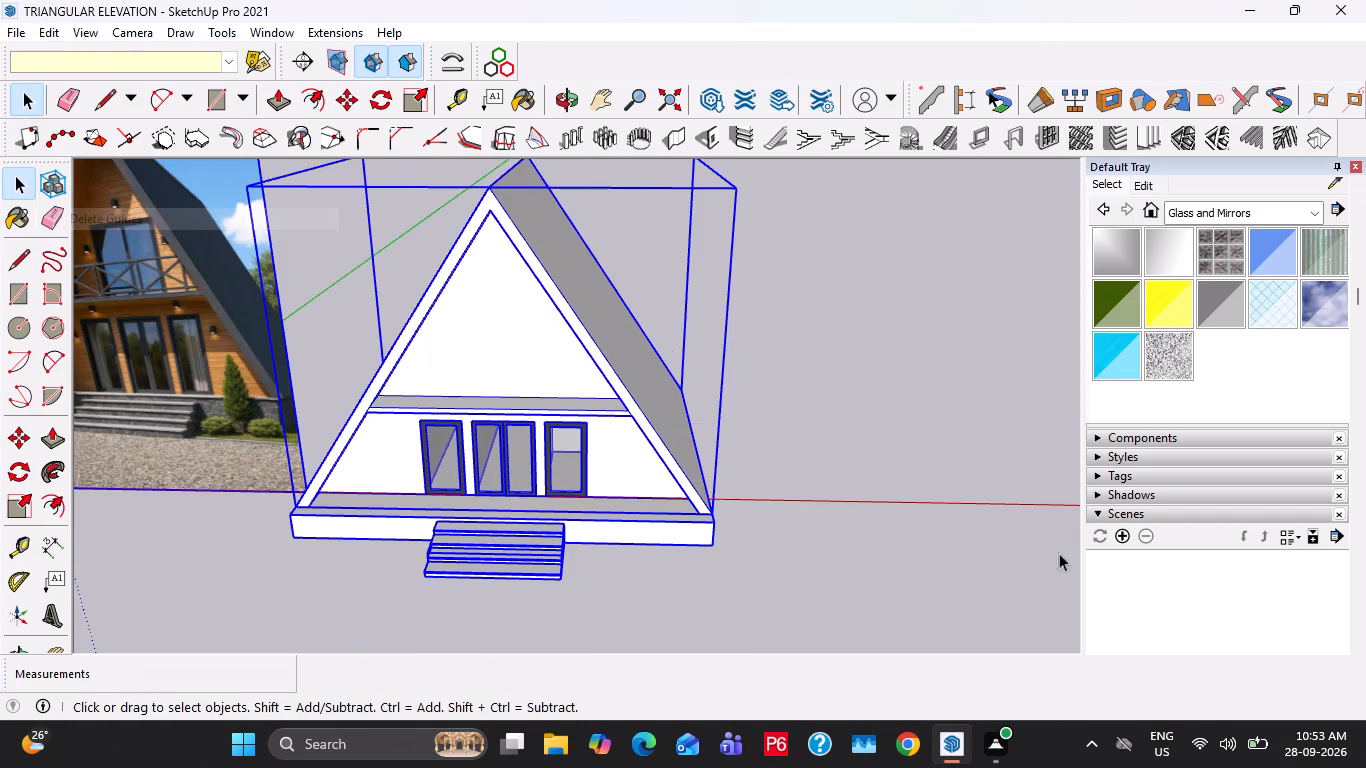
key("Escape")
left_click(909, 491)
Place a guide across the midpoint of the upper floor slab, with parallel guides 4' to either side of it.
middle_click_drag(655, 505, 928, 483)
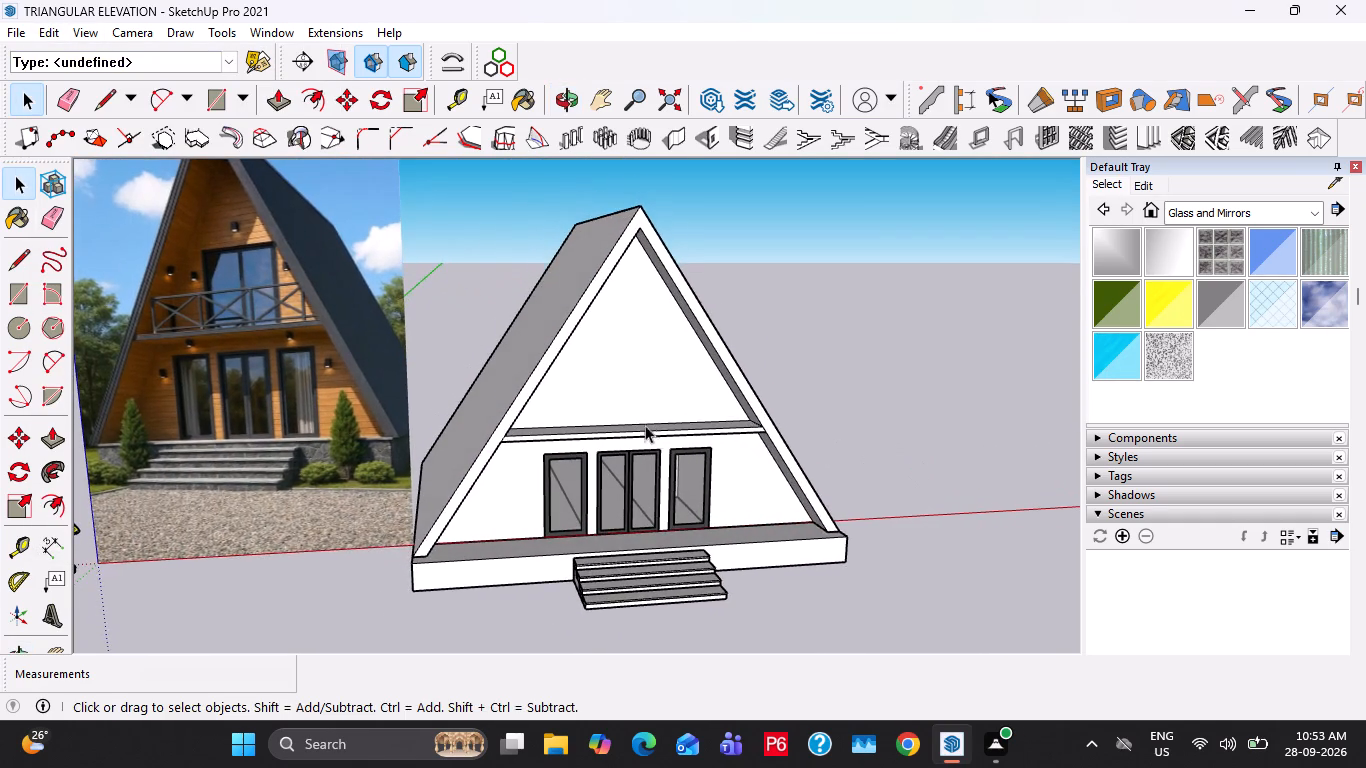
scroll(637, 422, "up", 1)
middle_click_drag(656, 379, 638, 455)
double_click(622, 455)
scroll(669, 477, "up", 3)
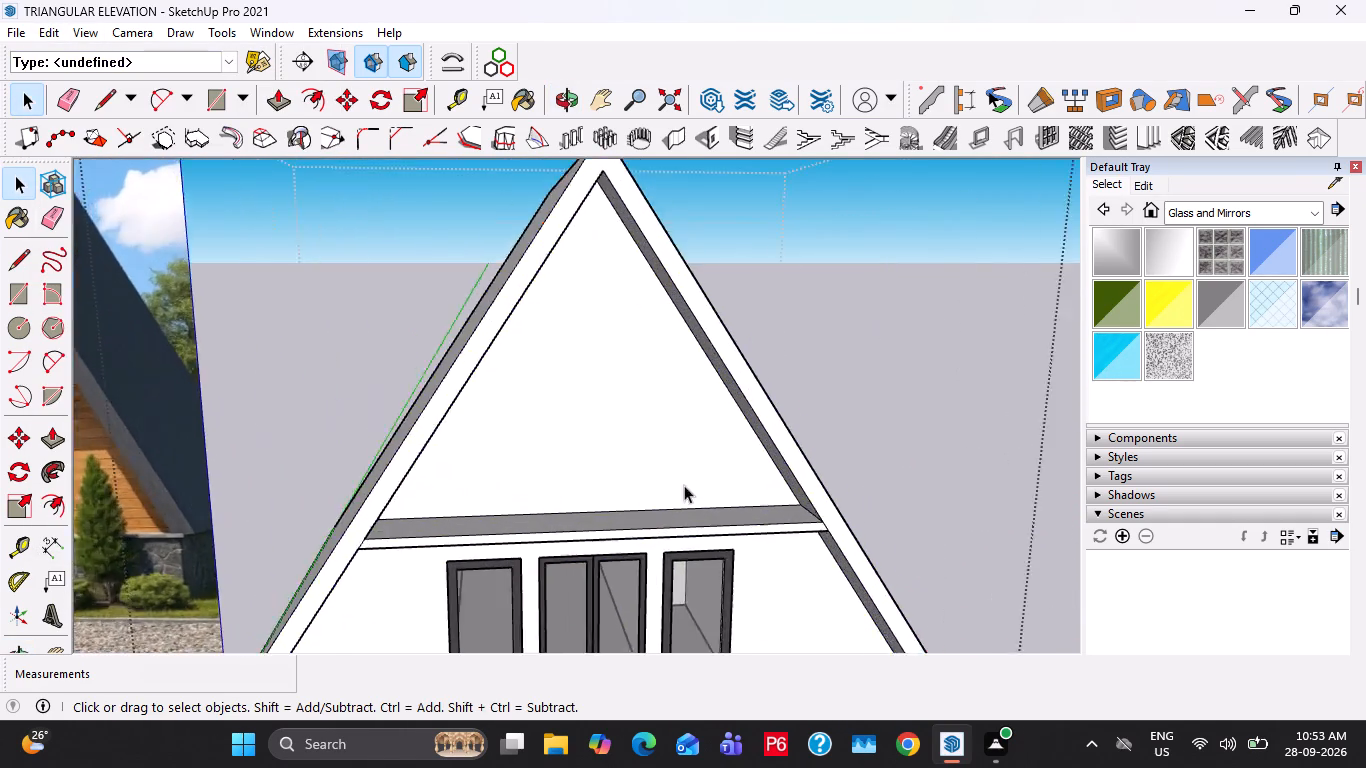
scroll(684, 485, "up", 5)
middle_click_drag(797, 512, 820, 515)
key("t")
scroll(839, 519, "up", 4)
left_click(945, 514)
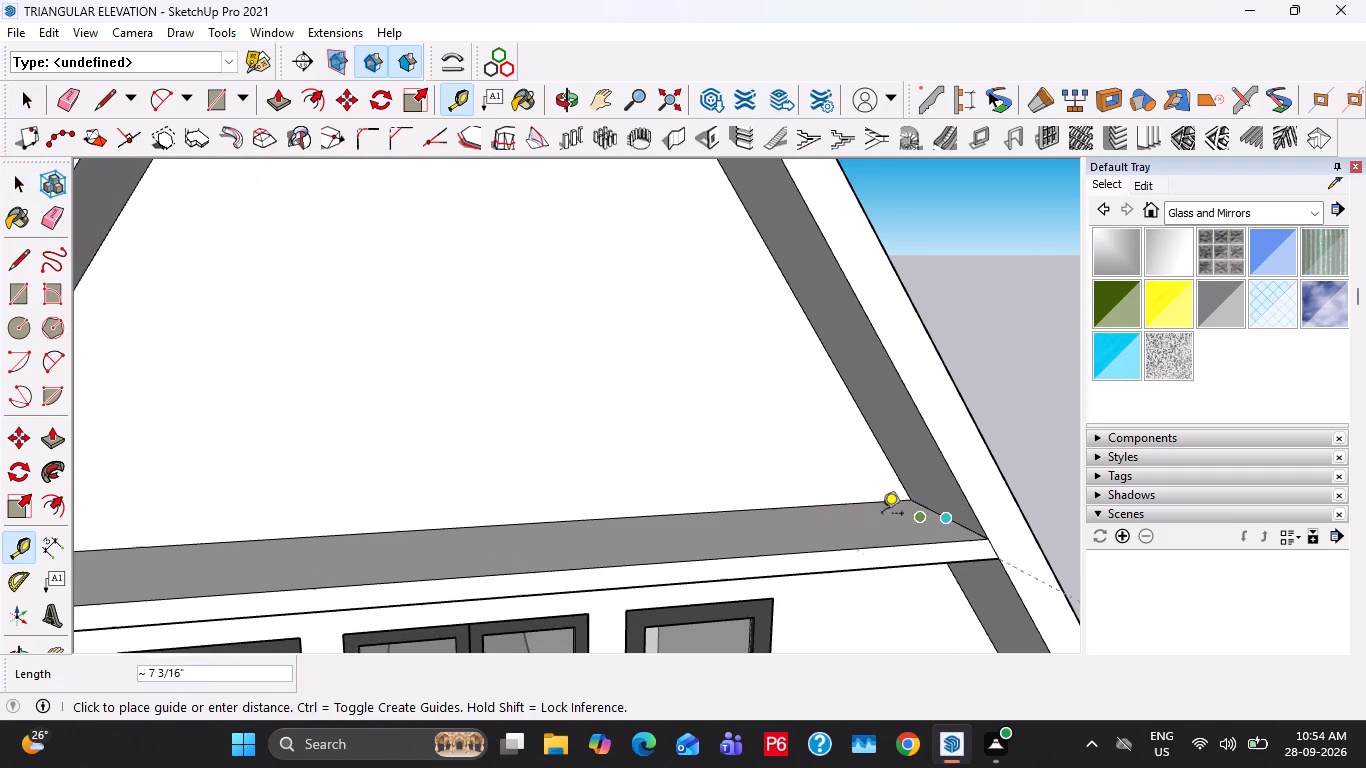
left_click(456, 524)
scroll(482, 546, "up", 2)
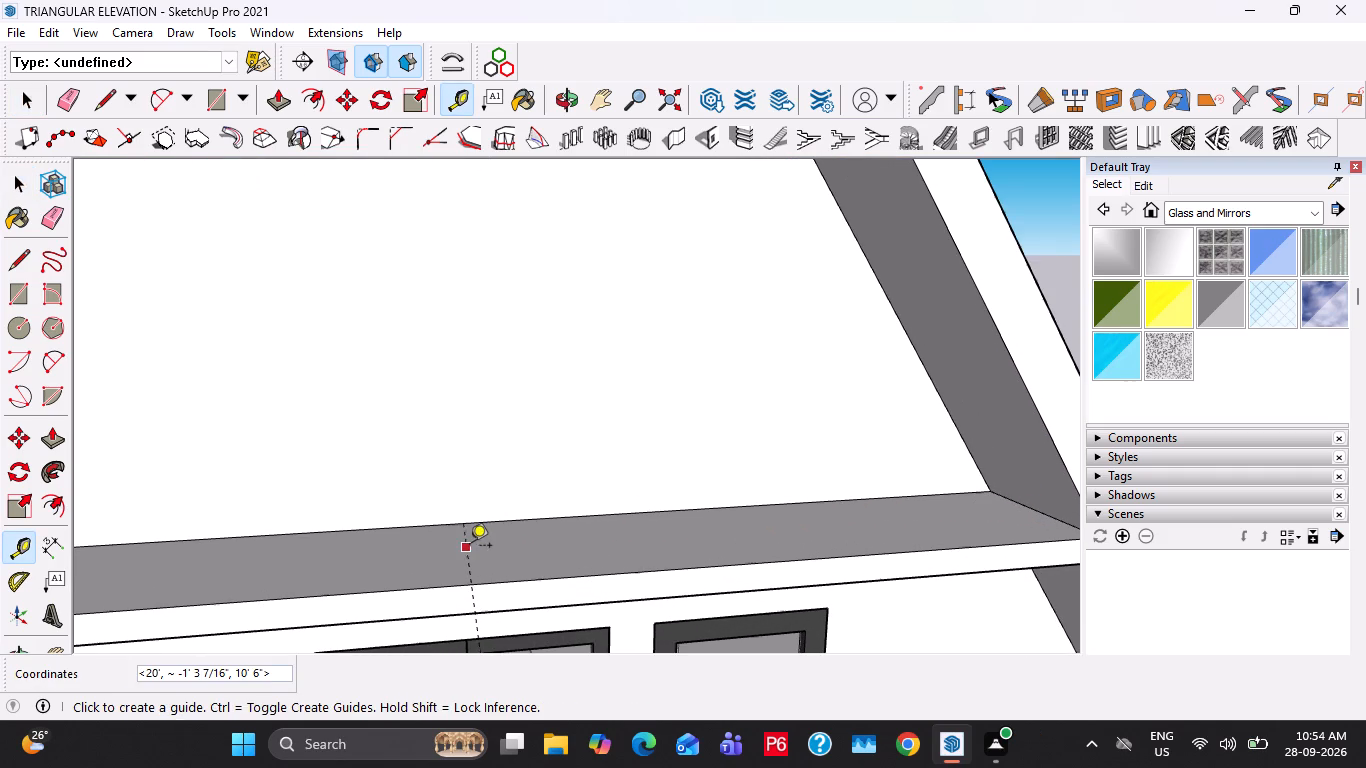
left_click(470, 552)
key("4")
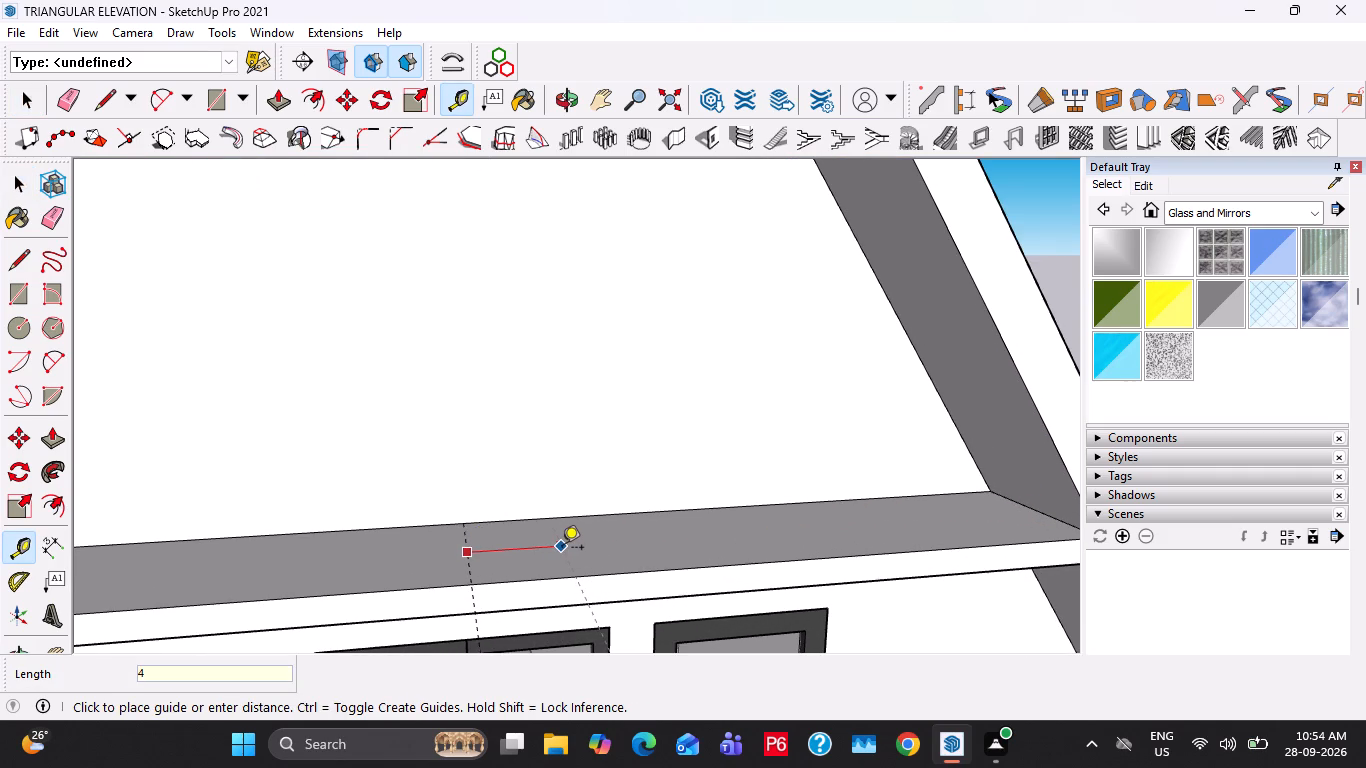
key("apostrophe")
key("Return")
left_click(471, 553)
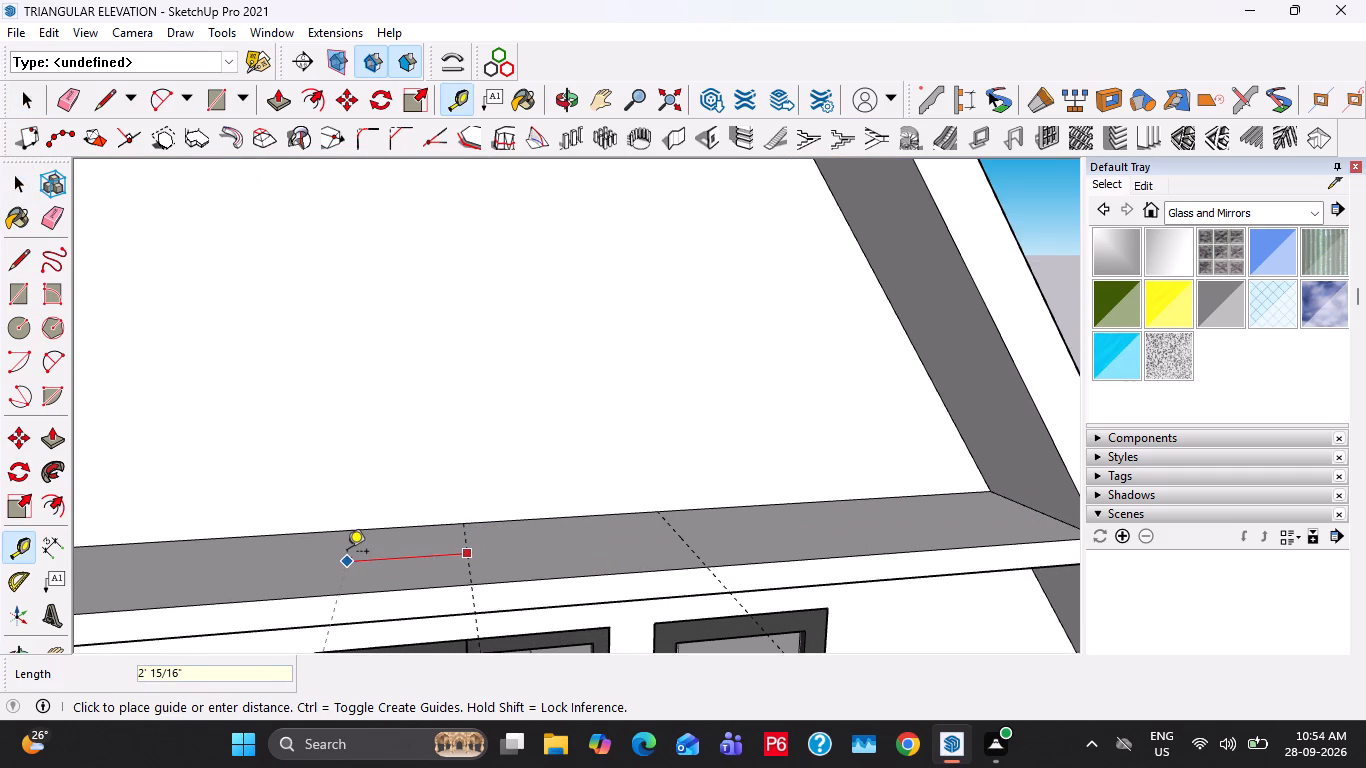
key("4")
key("apostrophe")
key("Return")
Add a horizontal guide 8' above the slab on the upper wall and vertical guides rising from both 4' offset marks.
middle_click_drag(439, 554, 383, 614)
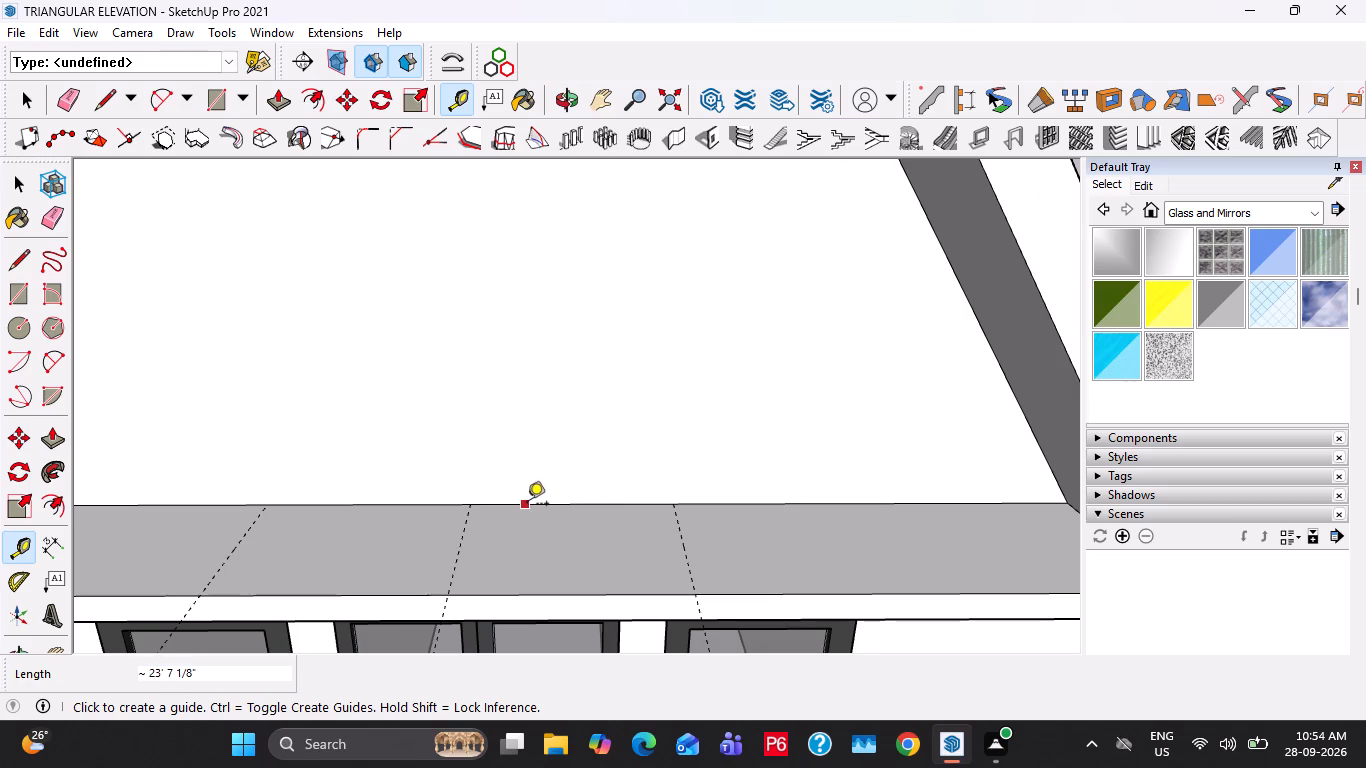
left_click(527, 505)
type("8'")
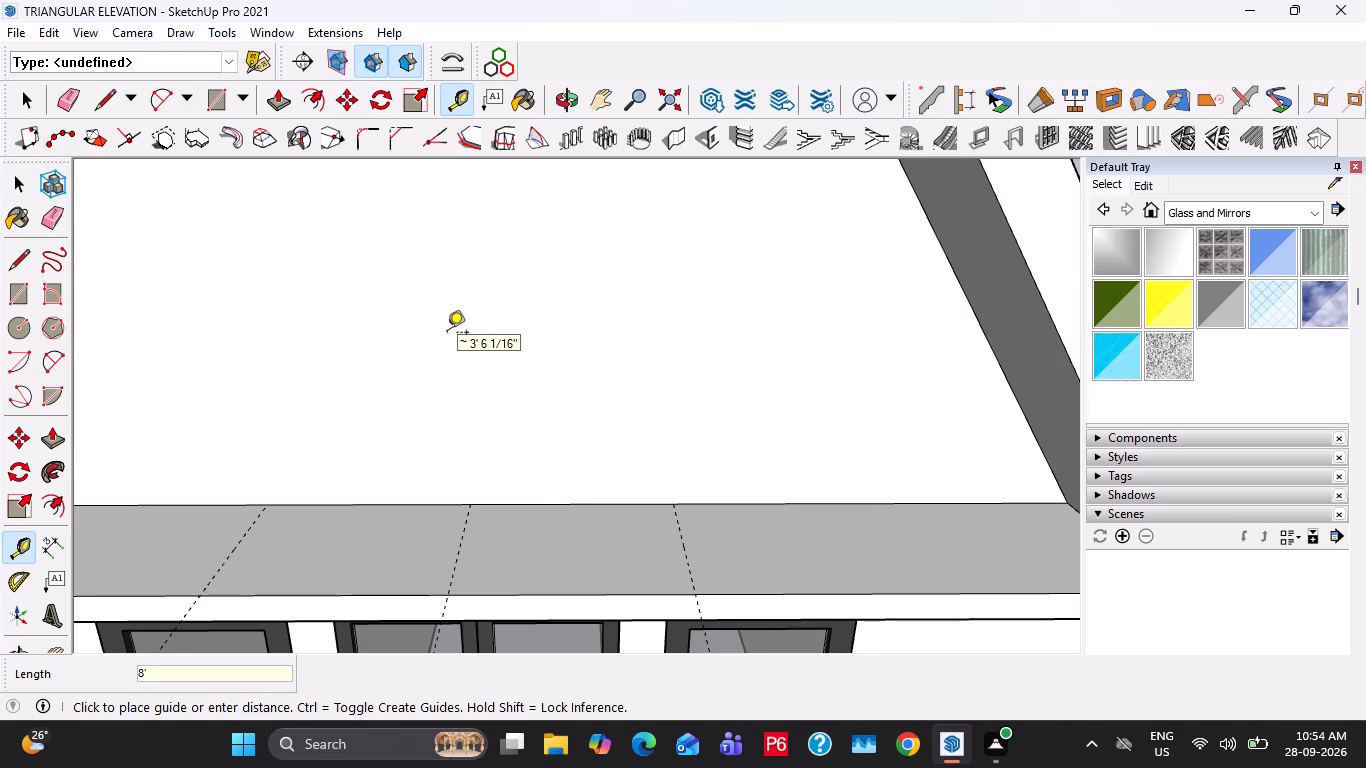
key("Return")
scroll(503, 367, "down", 7)
middle_click_drag(522, 352, 537, 360)
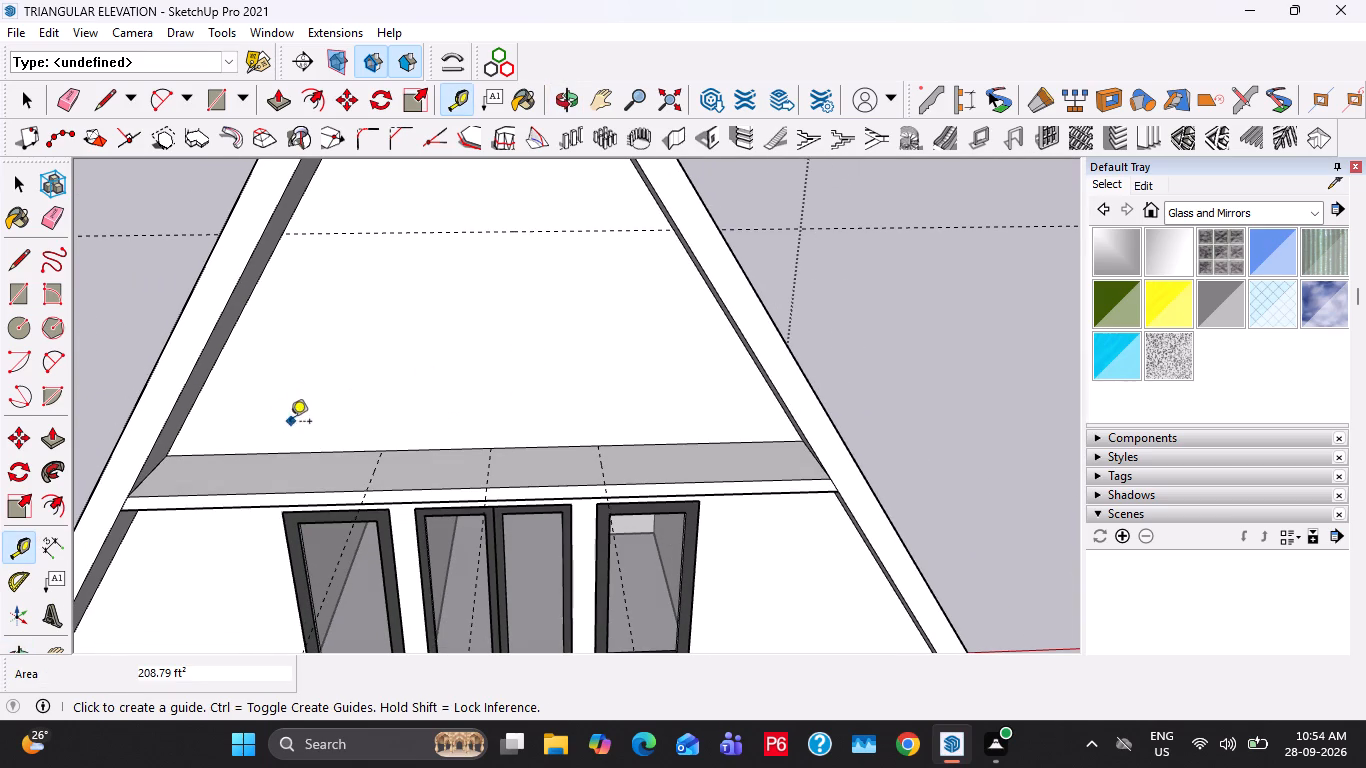
middle_click_drag(197, 500, 219, 363, "shift")
left_click(418, 450)
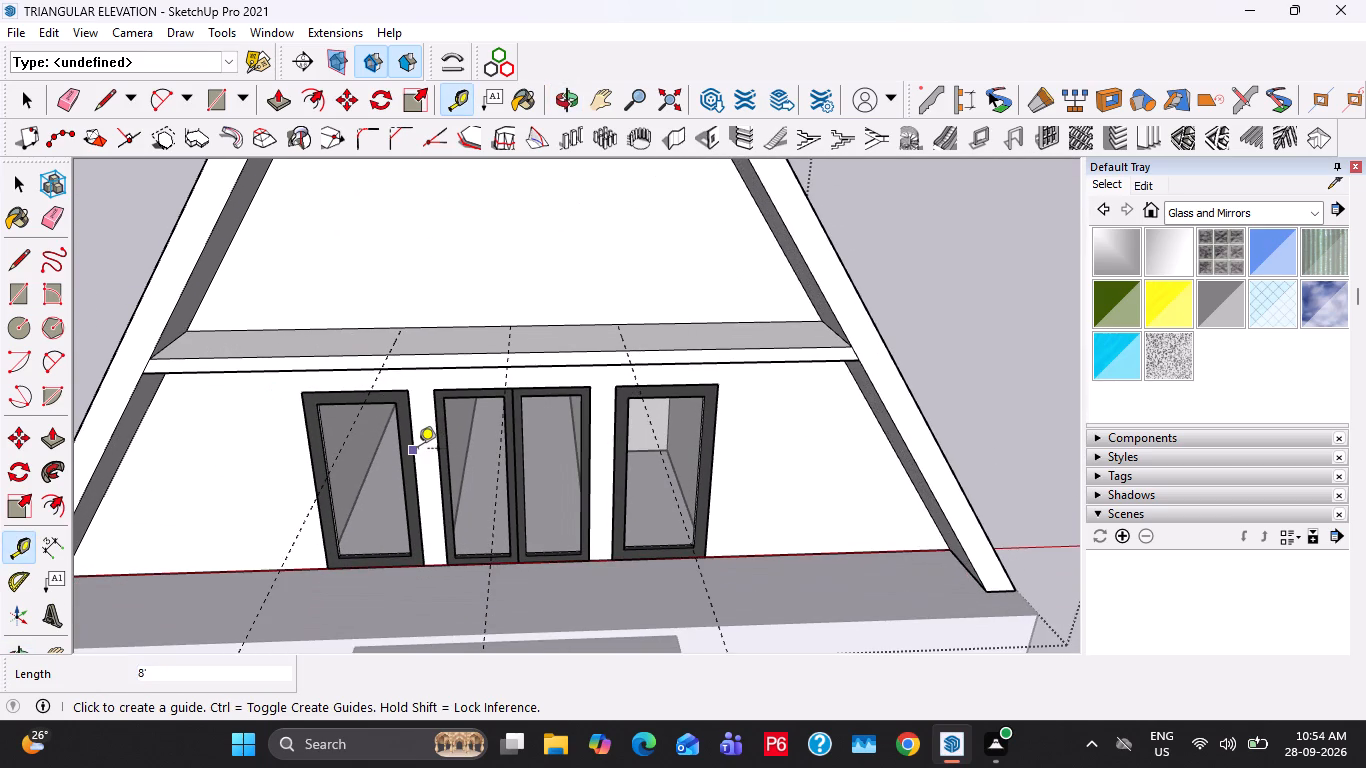
left_click(402, 325)
left_click(404, 288)
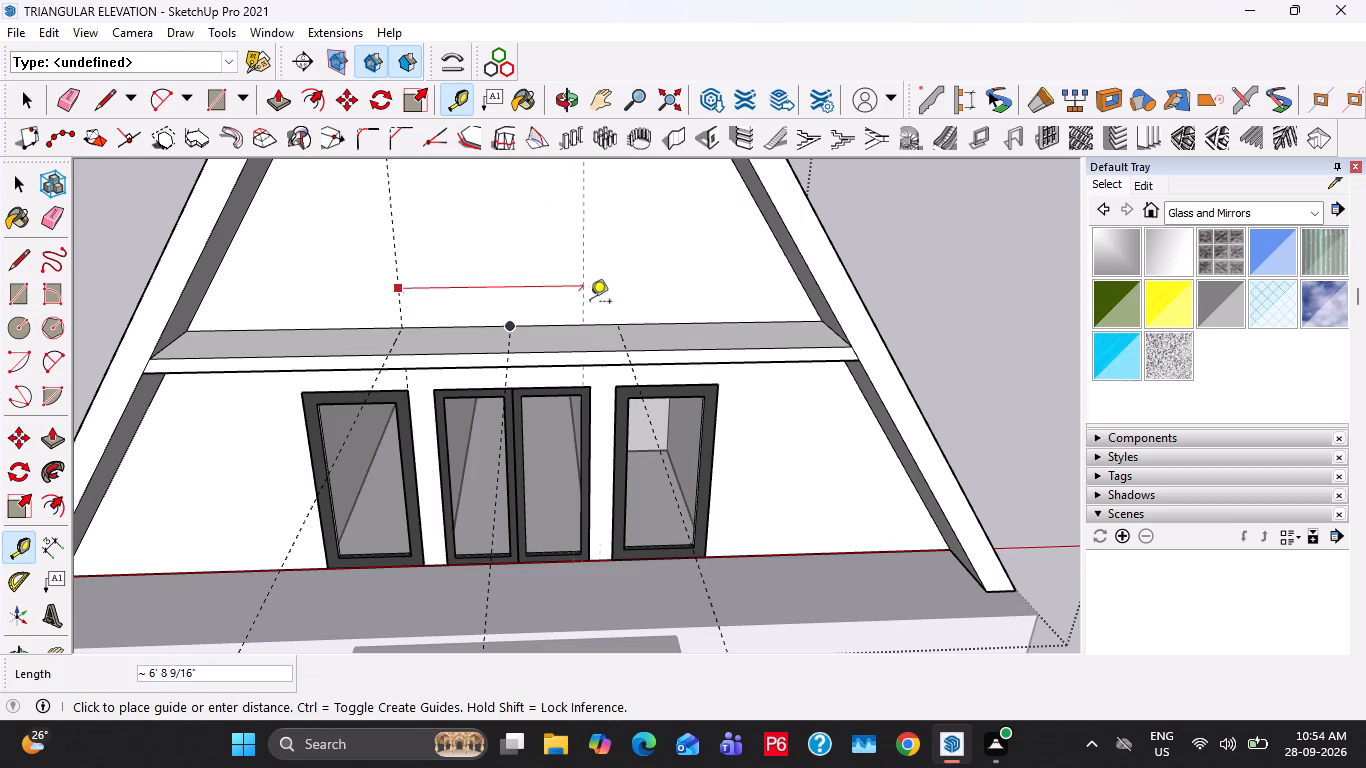
left_click(616, 326)
middle_click_drag(568, 310, 572, 416, "shift")
key("space")
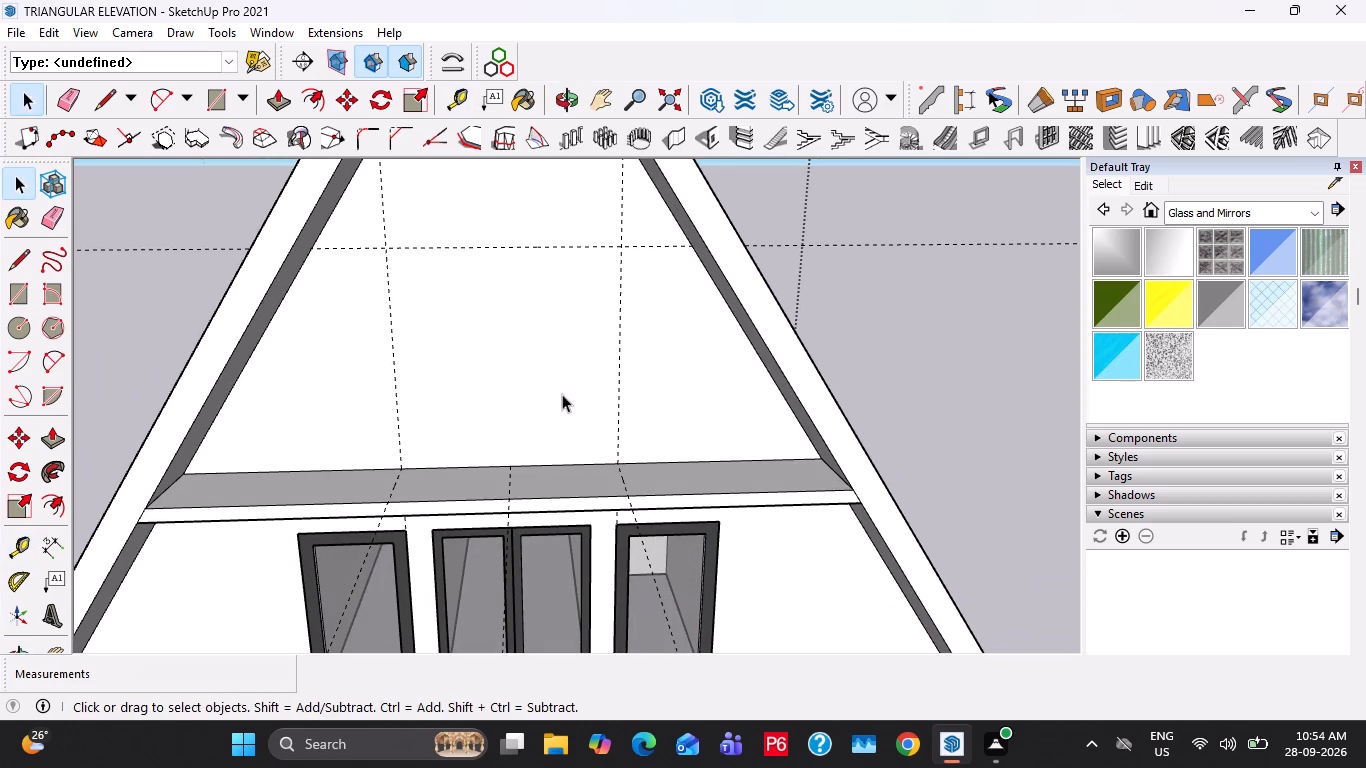
Draw an 8' by 8' rectangle between the guides on the upper wall and push it through to cut an opening.
key("r")
left_click(386, 250)
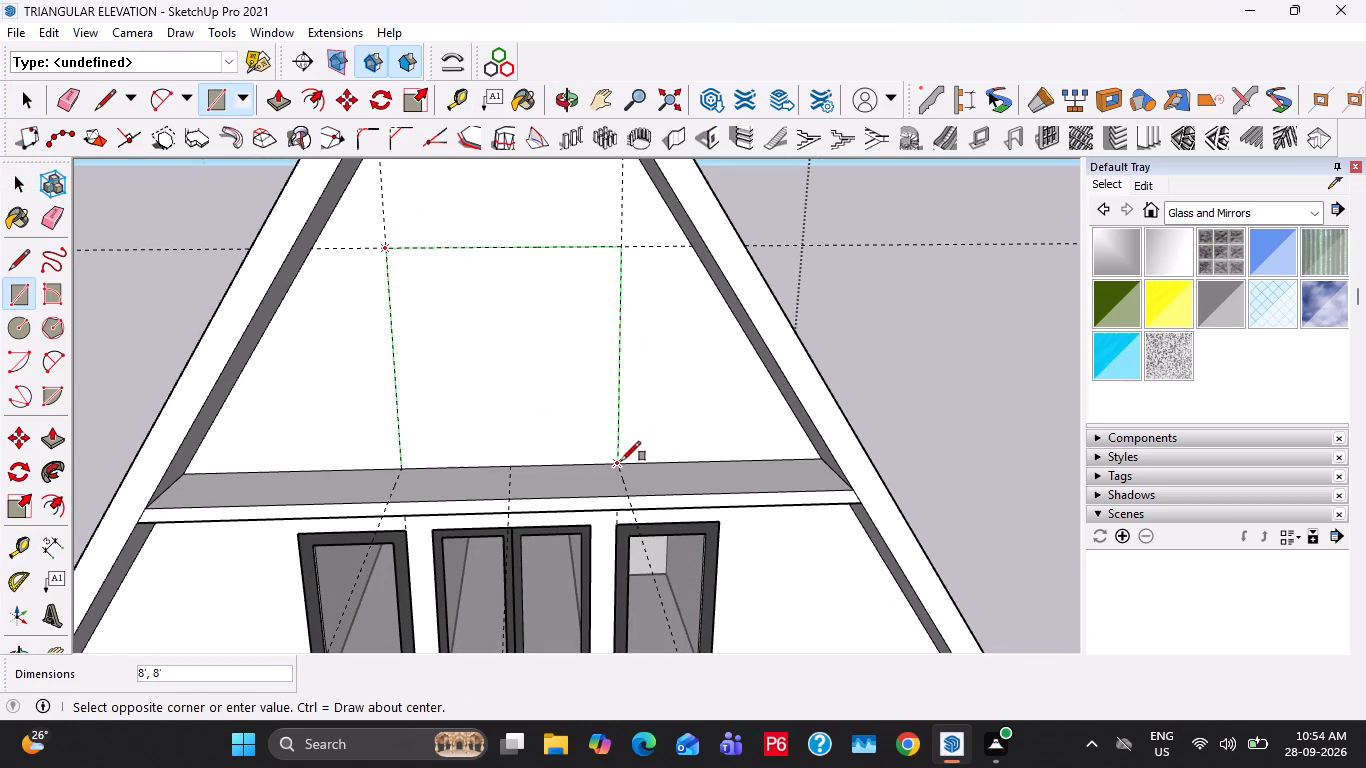
left_click(620, 461)
key("space")
left_click(531, 415)
key("p")
left_click(527, 414)
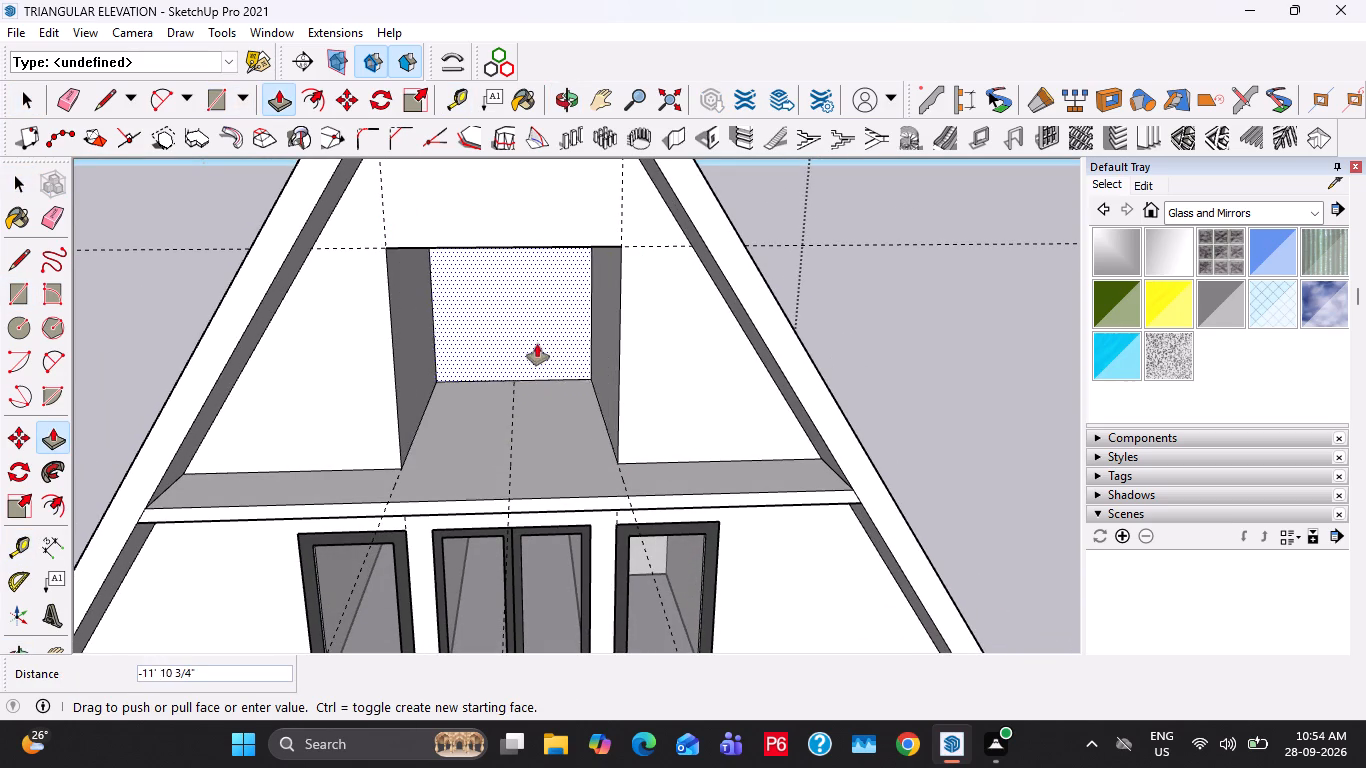
left_click(527, 270)
key("space")
scroll(522, 384, "down", 6)
key("Escape")
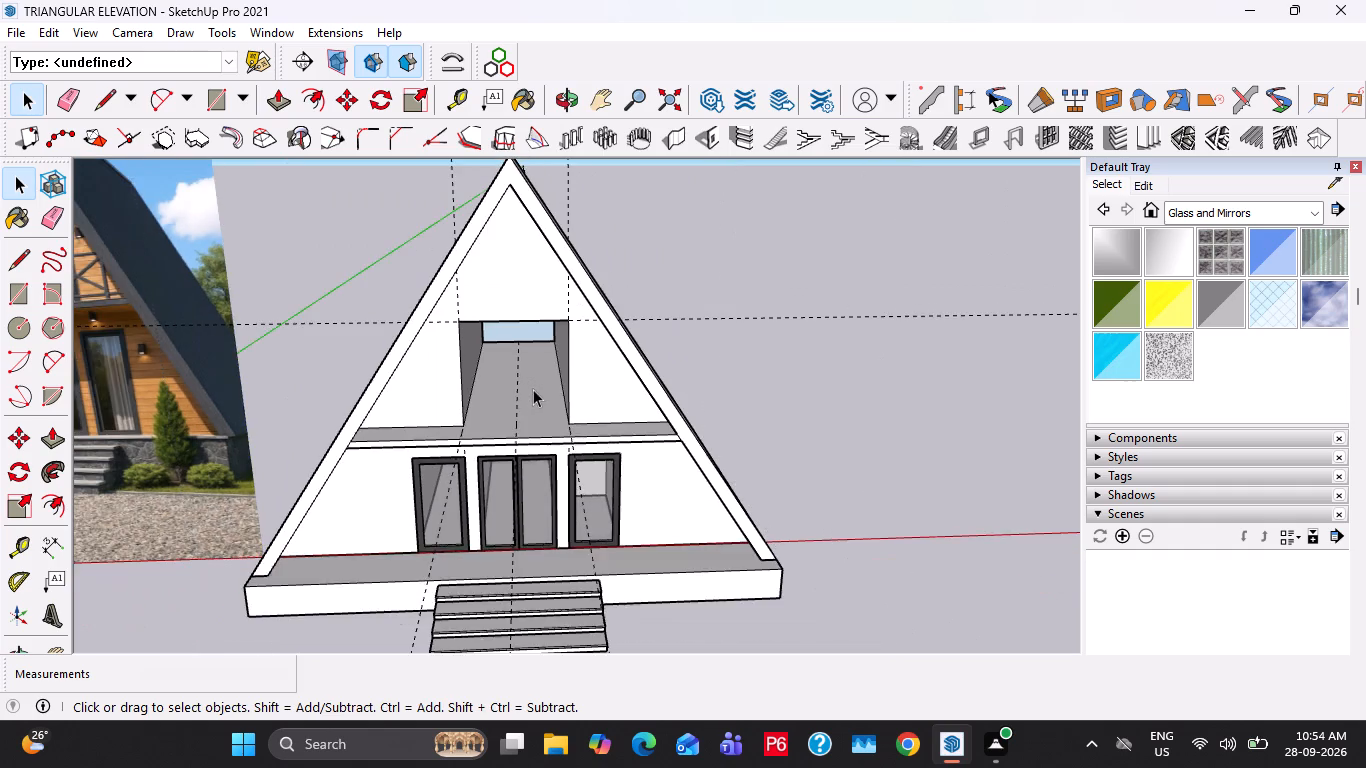
key("Escape")
Delete all construction guides from the model.
middle_click_drag(554, 472, 513, 397)
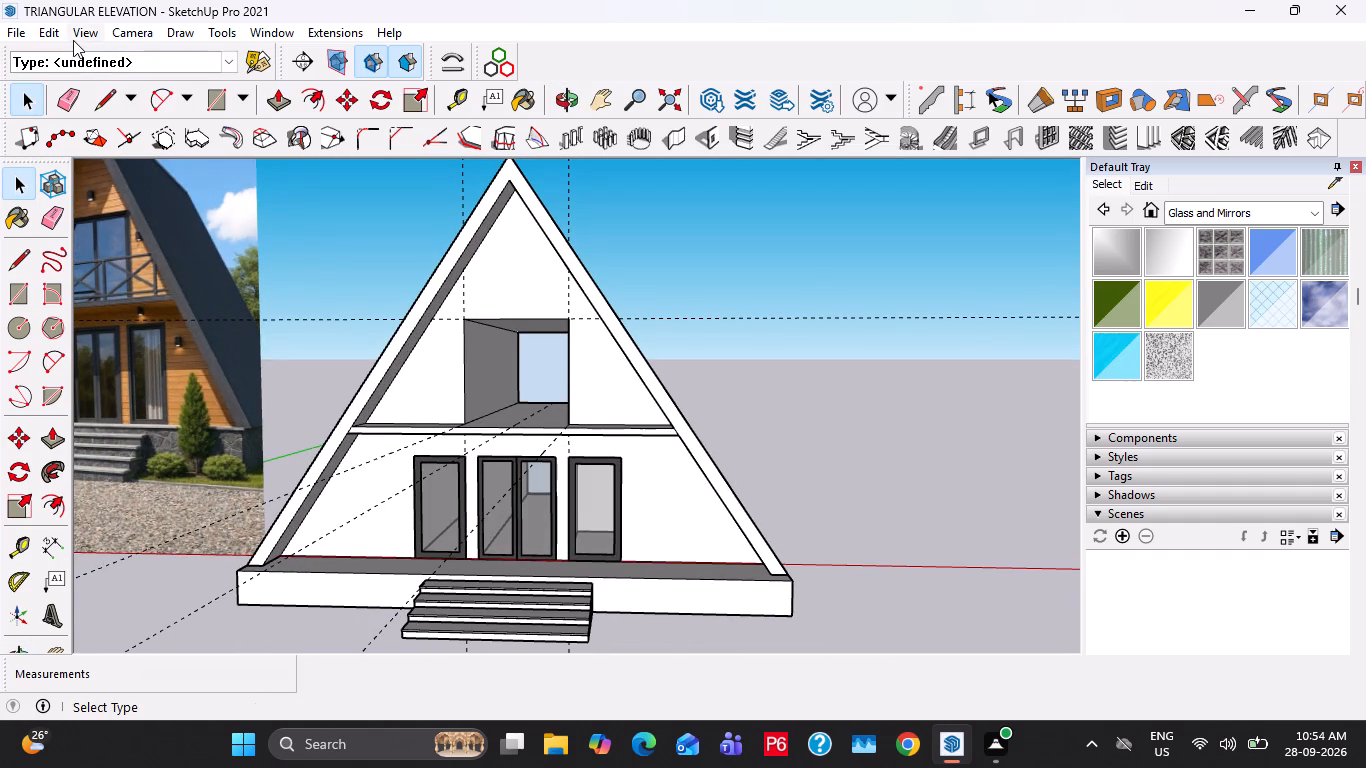
left_click(62, 38)
left_click(102, 230)
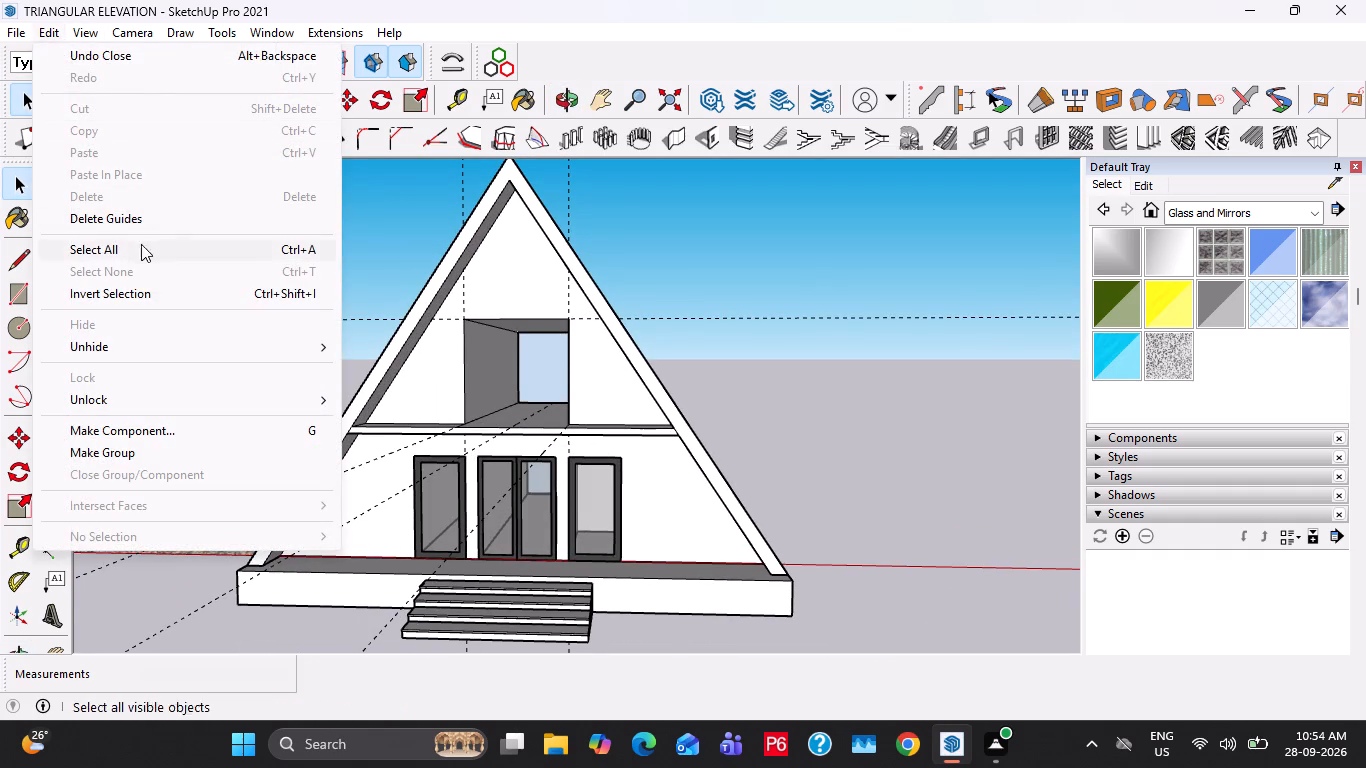
left_click(175, 222)
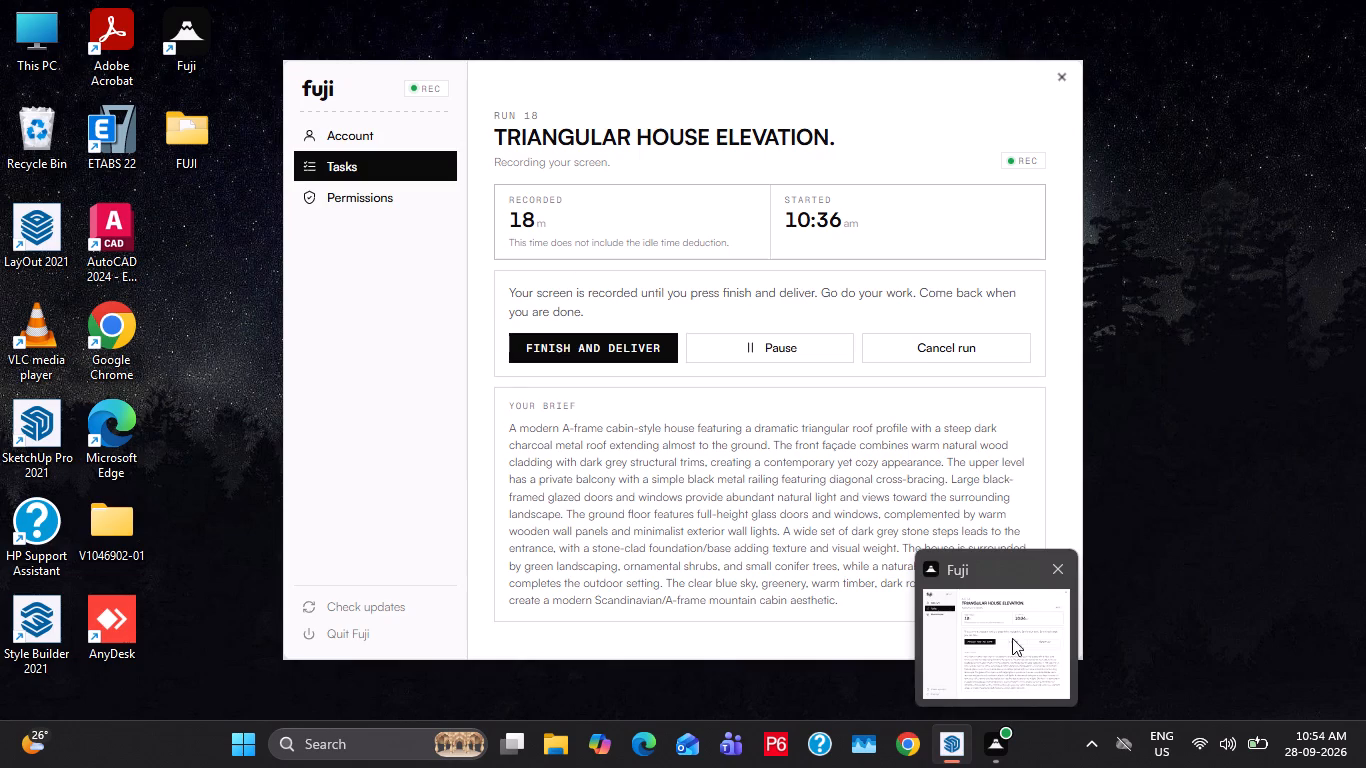
key("Escape")
key("Escape")
key("Escape")
Sample Color M07 from the window frame and paint the front edge of the upper floor slab with it.
middle_click_drag(531, 403, 637, 422)
middle_click_drag(478, 427, 798, 363)
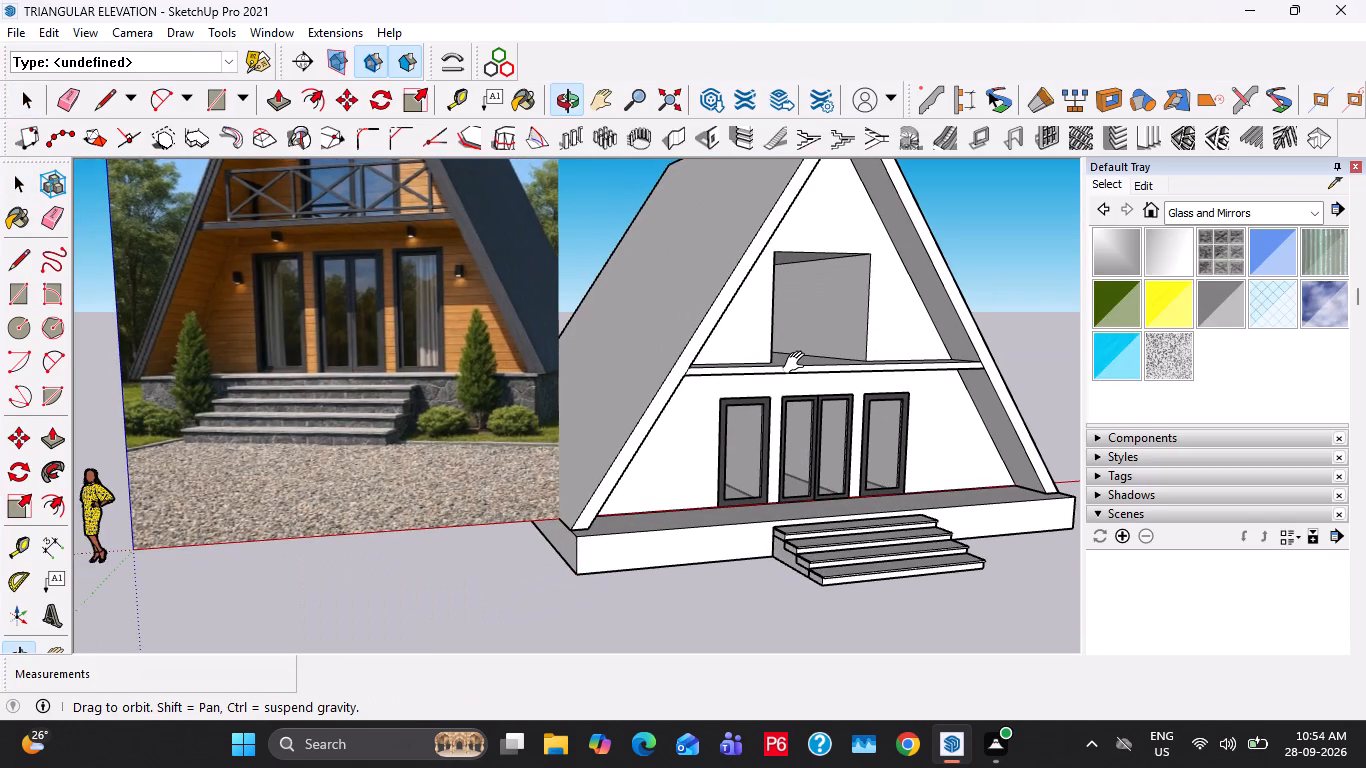
middle_click_drag(798, 363, 803, 494)
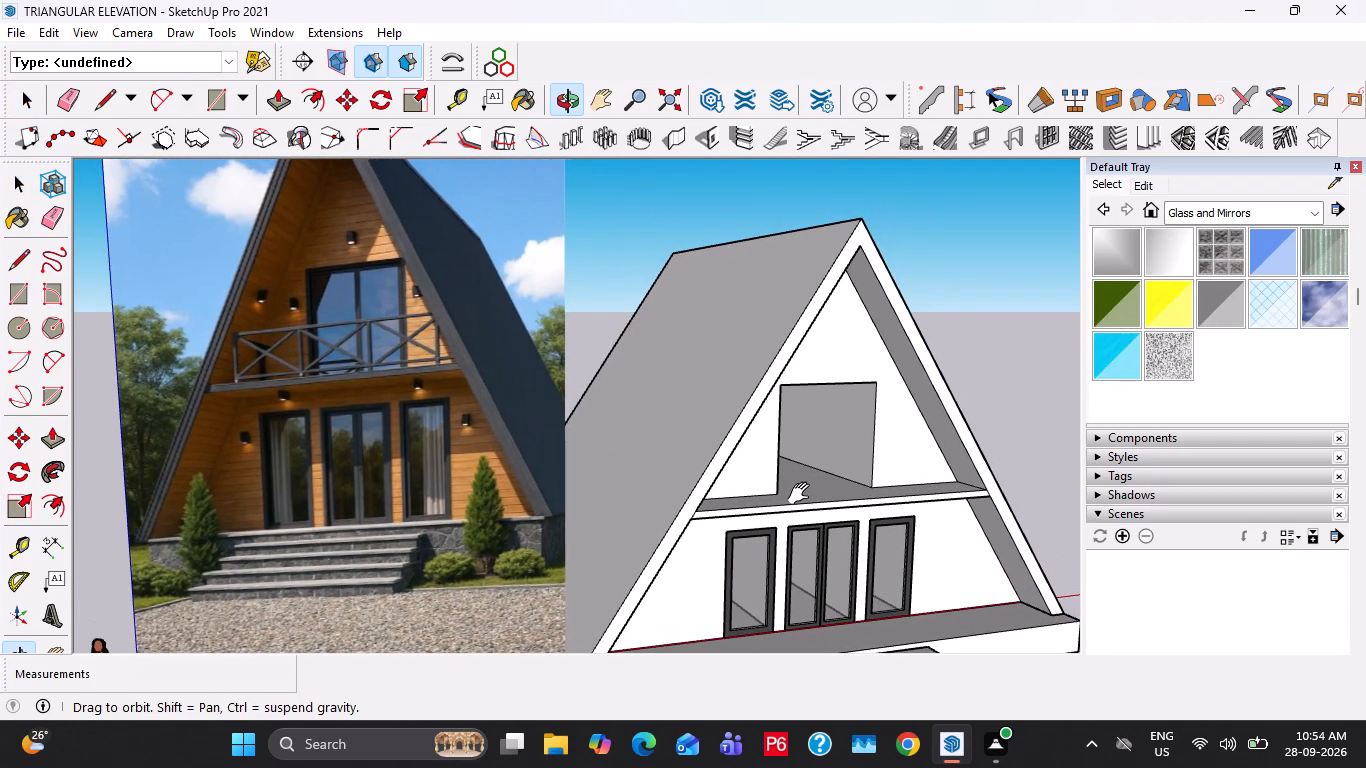
middle_click_drag(803, 494, 718, 491)
scroll(718, 491, "down", 1, "shift")
scroll(726, 491, "up", 6)
double_click(728, 509)
scroll(732, 502, "up", 3)
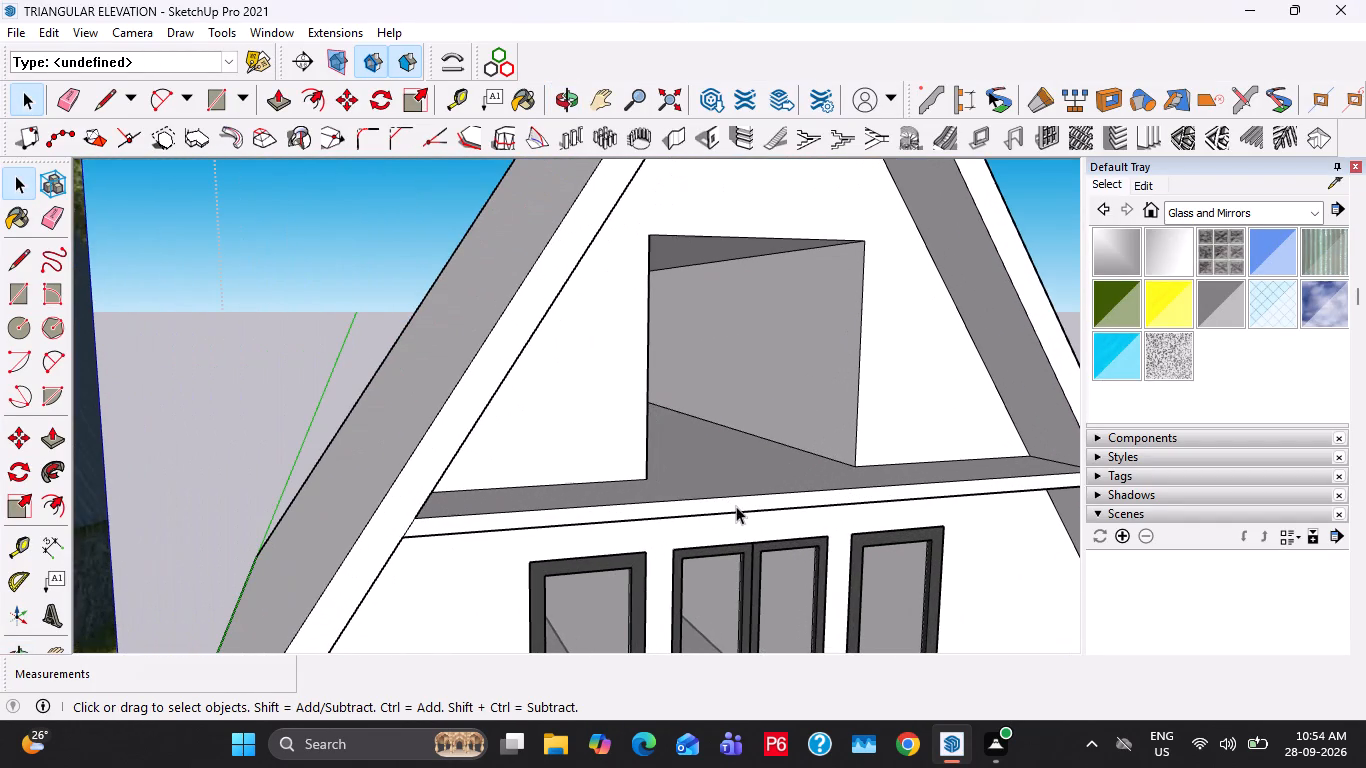
left_click(736, 506)
left_click(1335, 183)
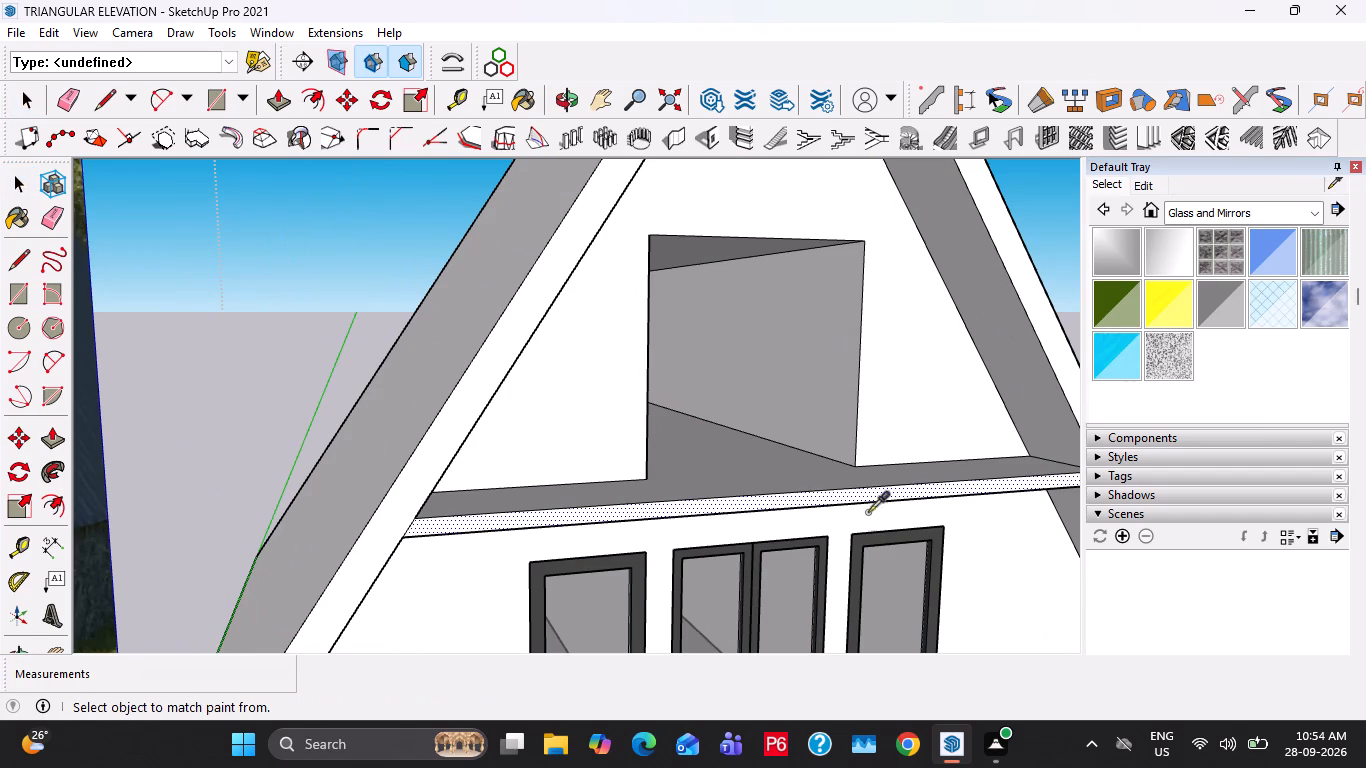
left_click(867, 540)
scroll(1164, 340, "up", 6)
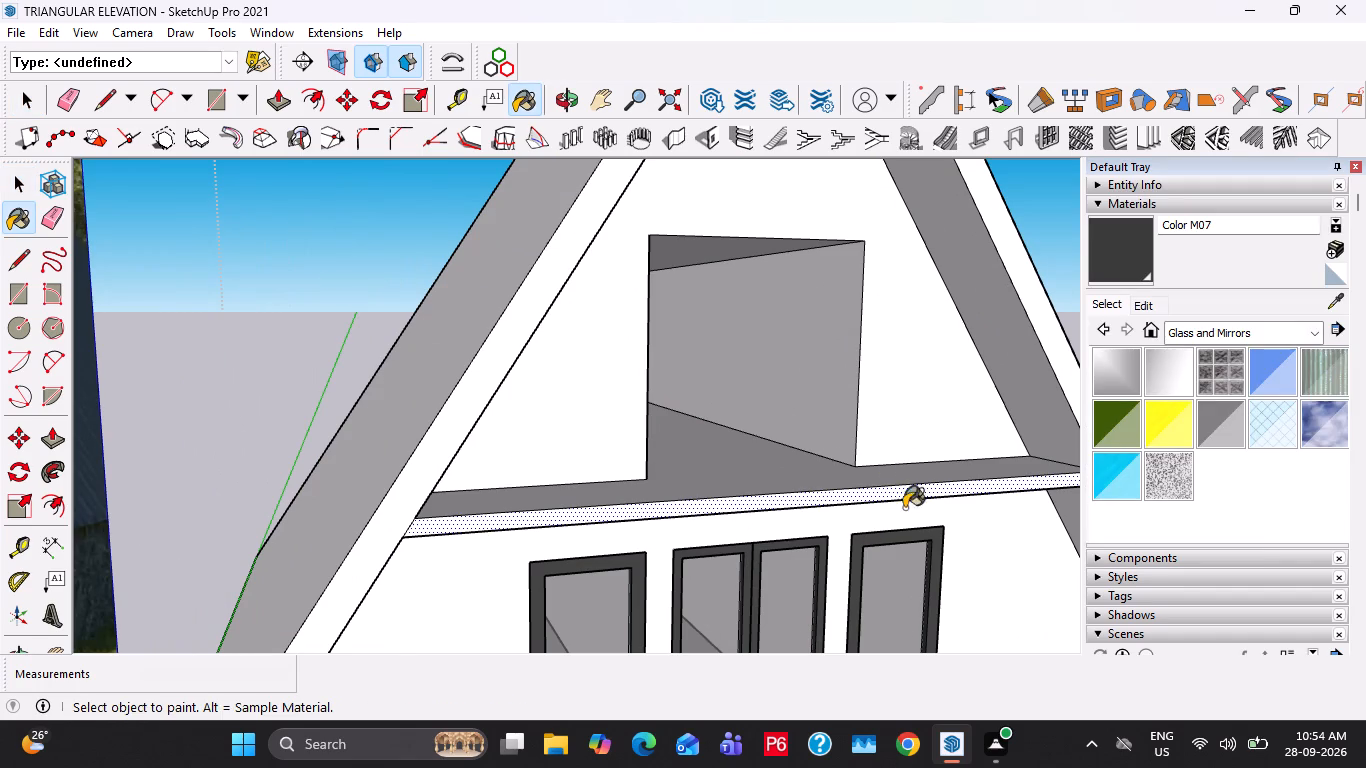
left_click(851, 496)
scroll(665, 439, "down", 6)
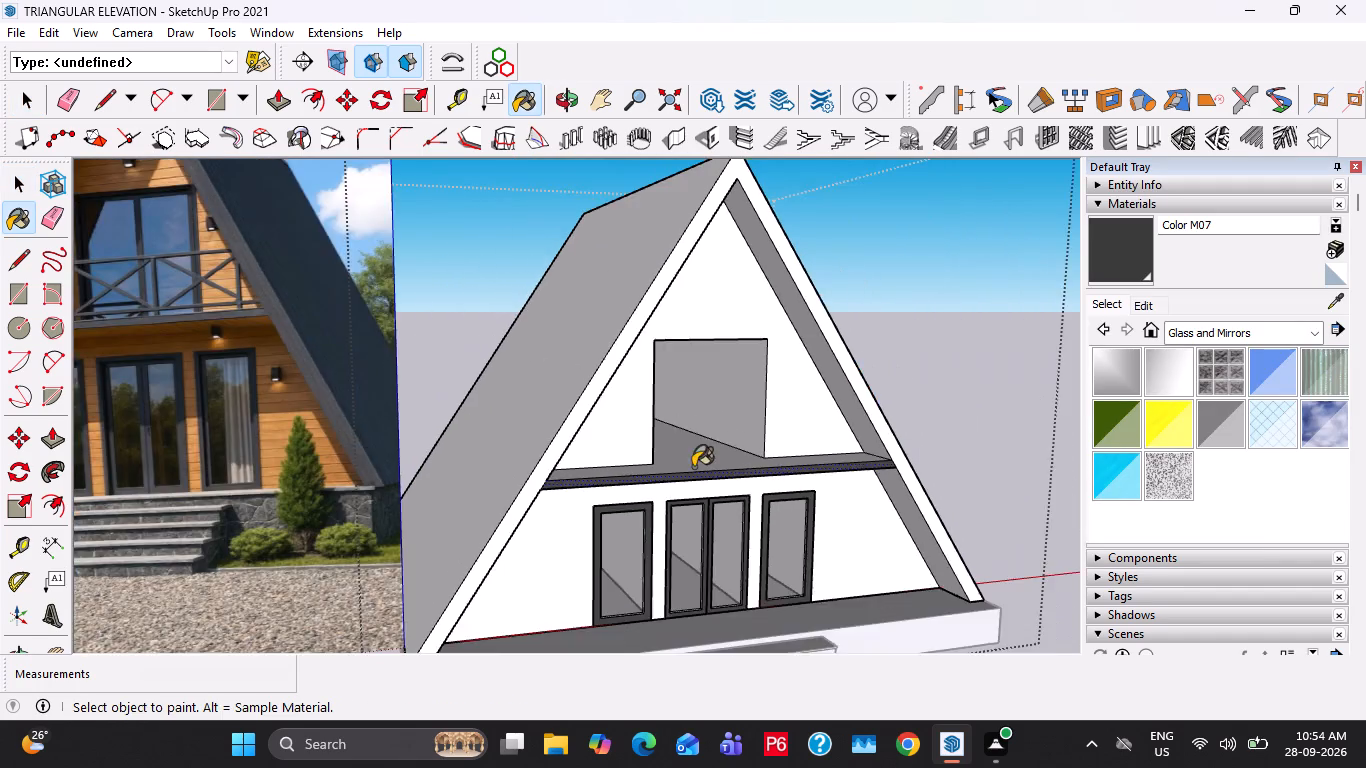
Paint both roof slopes and the front face of the A-frame roof border with Color M07.
middle_click_drag(693, 468, 633, 482)
scroll(813, 362, "down", 2)
middle_click_drag(797, 368, 563, 410)
left_click(824, 370)
middle_click_drag(714, 369, 869, 422)
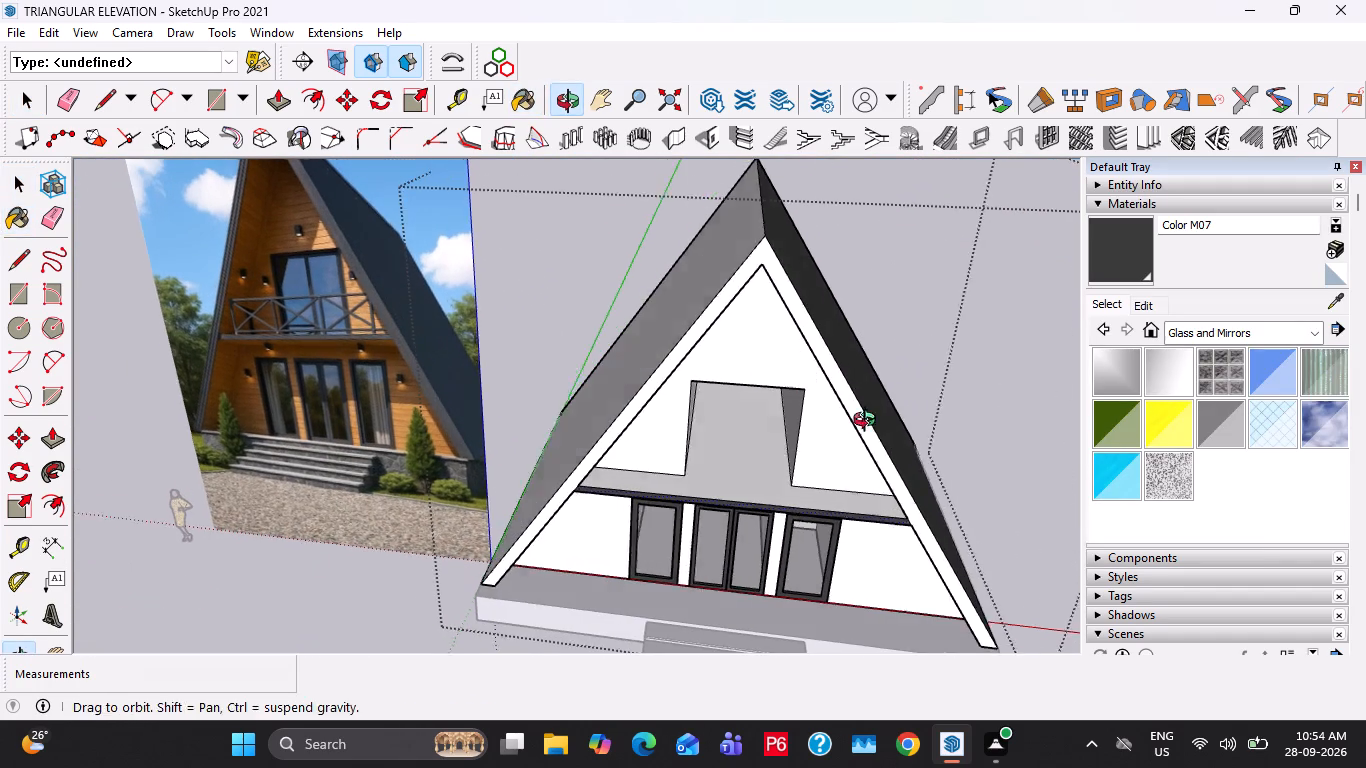
middle_click_drag(869, 422, 868, 422)
left_click(703, 279)
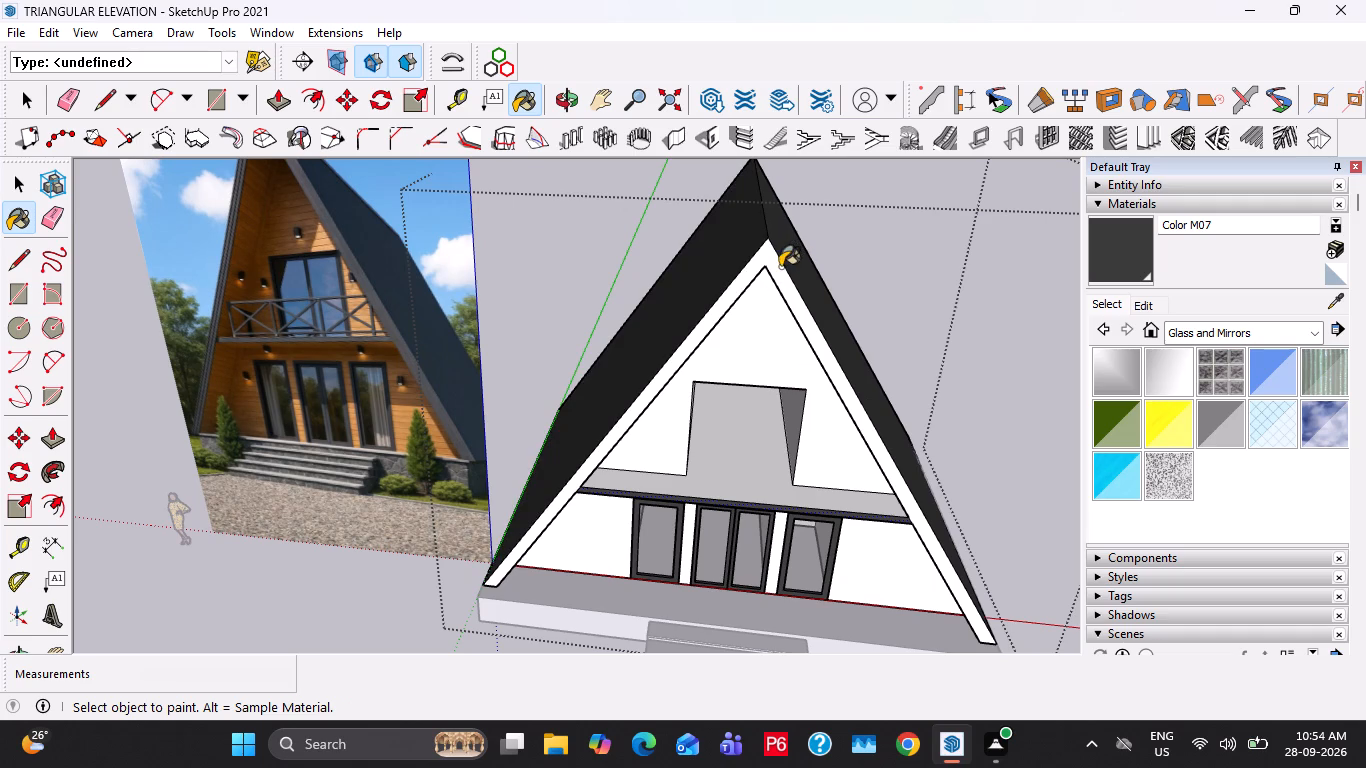
left_click(776, 267)
Offset the edges of the roof border's front face inward to divide it into narrow parallel bands.
scroll(730, 281, "up", 7)
key("space")
key("f")
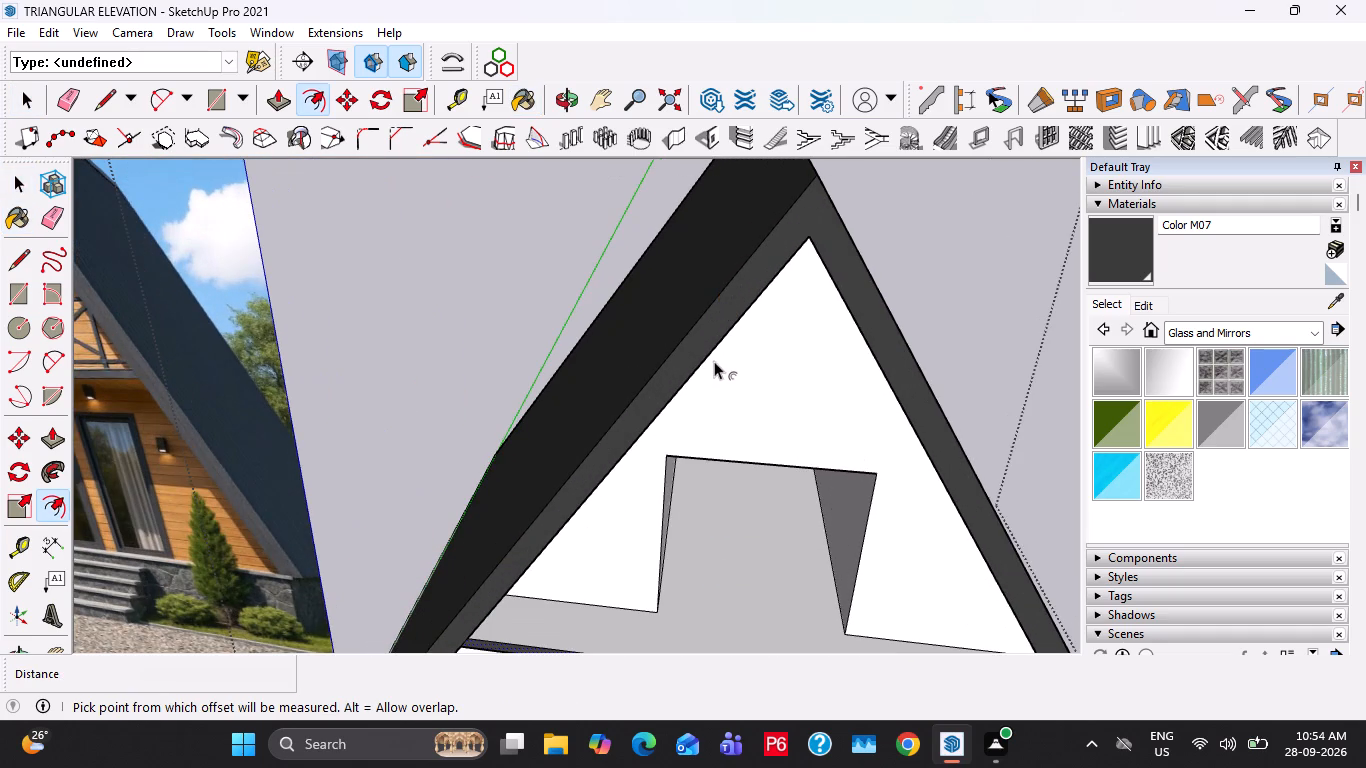
left_click(695, 357)
key("space")
left_click(703, 337)
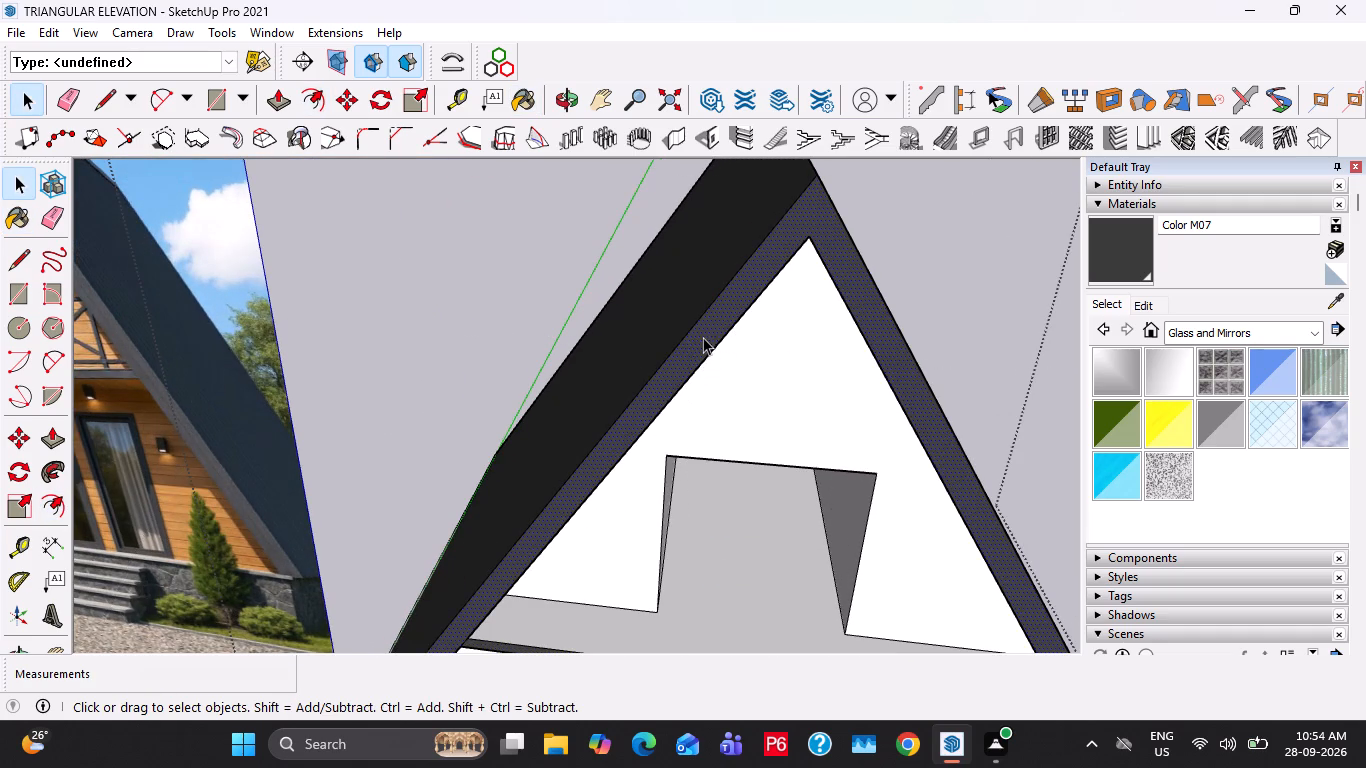
key("f")
left_click(710, 359)
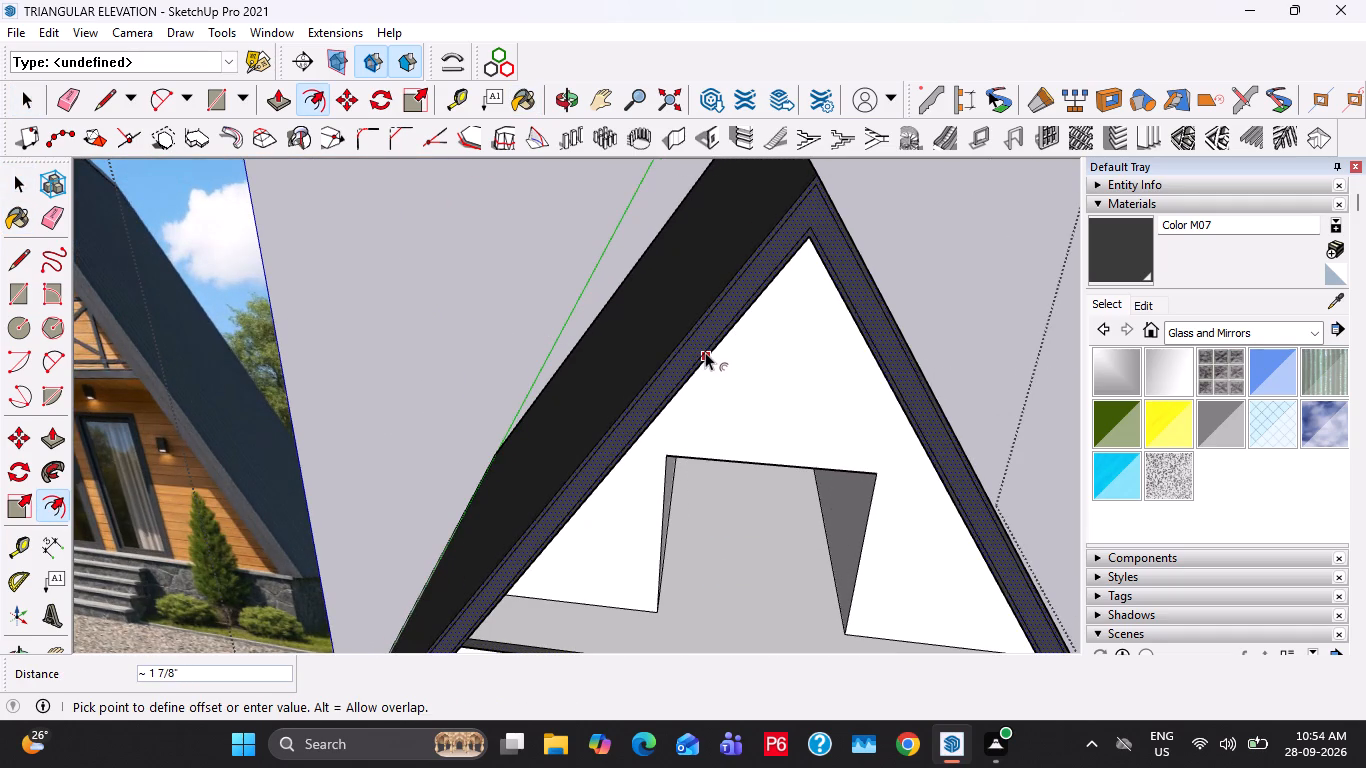
left_click(704, 347)
key("space")
Pull the edge bands of the roof border's front face out 1", and the middle band 1" as well.
scroll(706, 337, "up", 2)
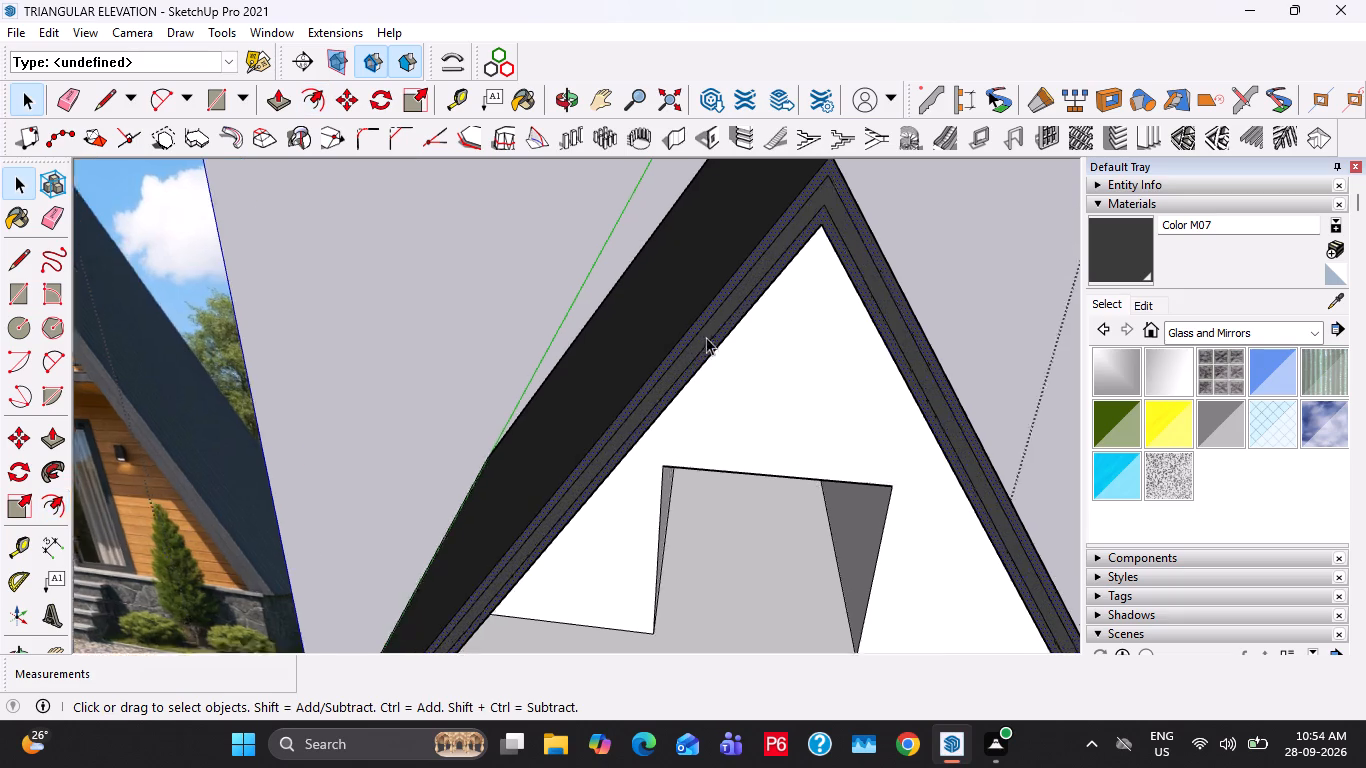
scroll(706, 337, "up", 4)
key("space")
key("space")
key("p")
left_click(686, 323)
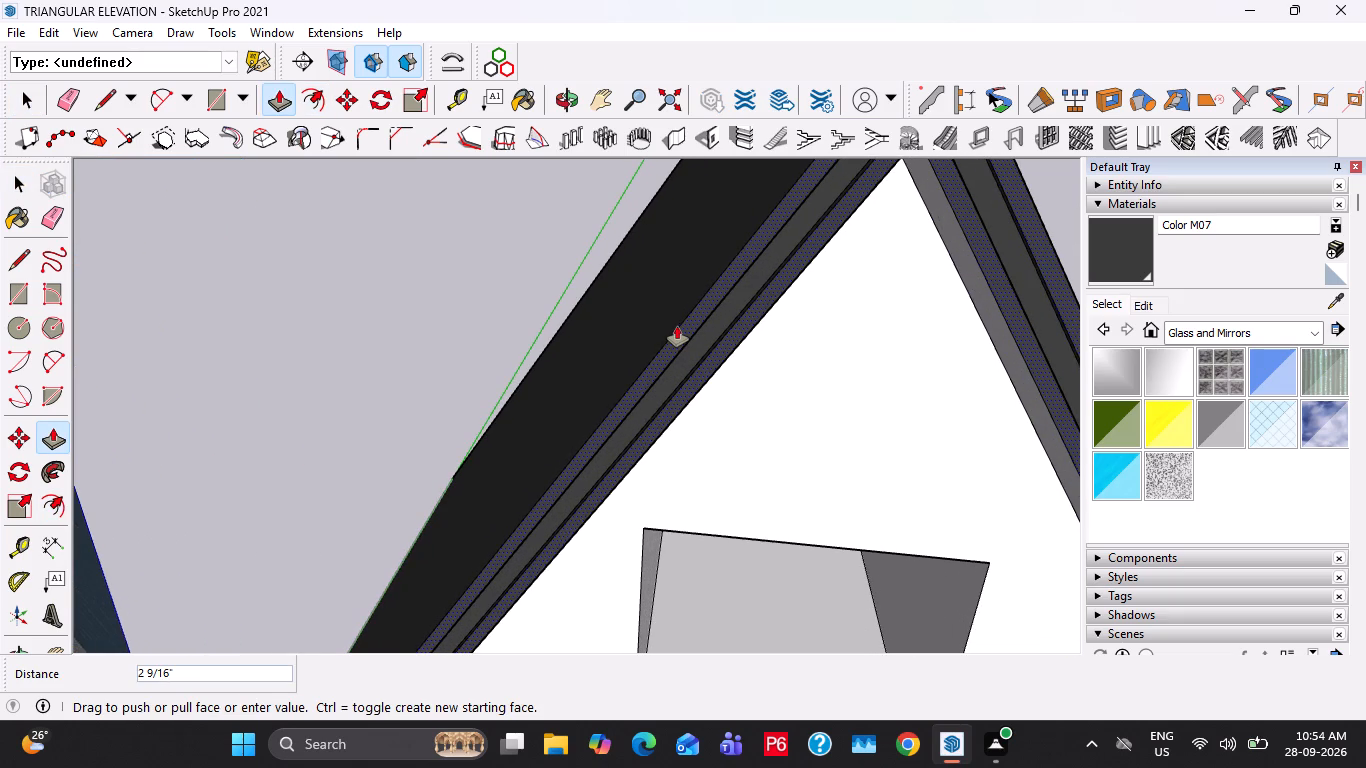
type("1\"")
key("Return")
left_click(706, 343)
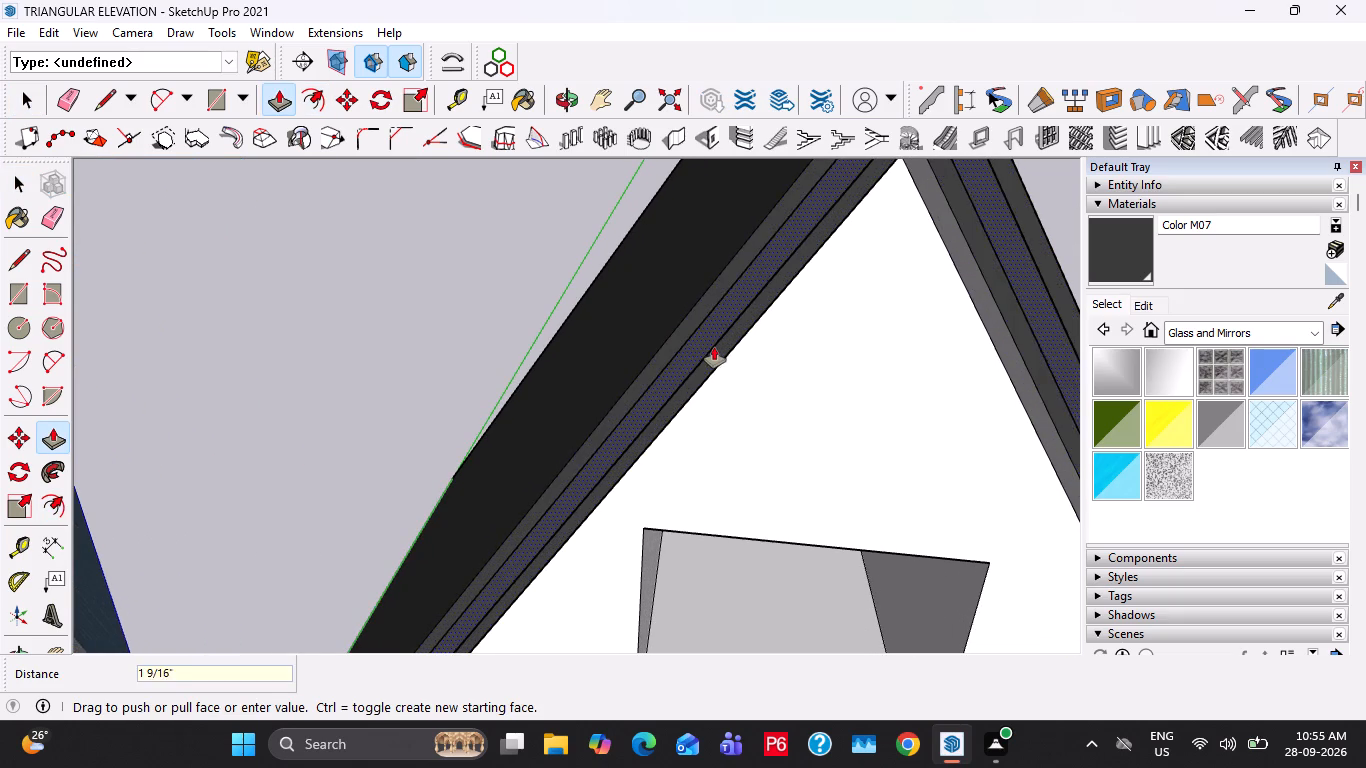
type("1\"")
key("Return")
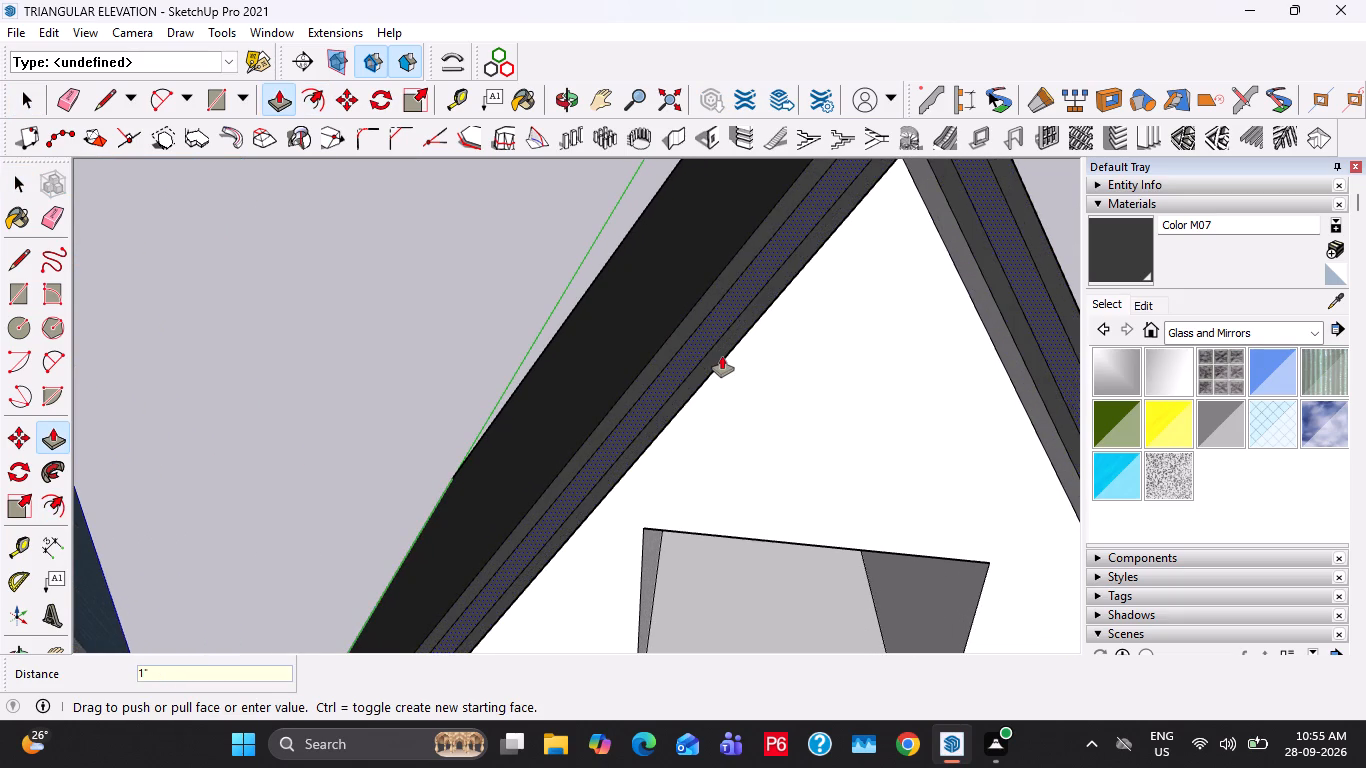
key("space")
key("Escape")
key("Escape")
key("Escape")
key("Escape")
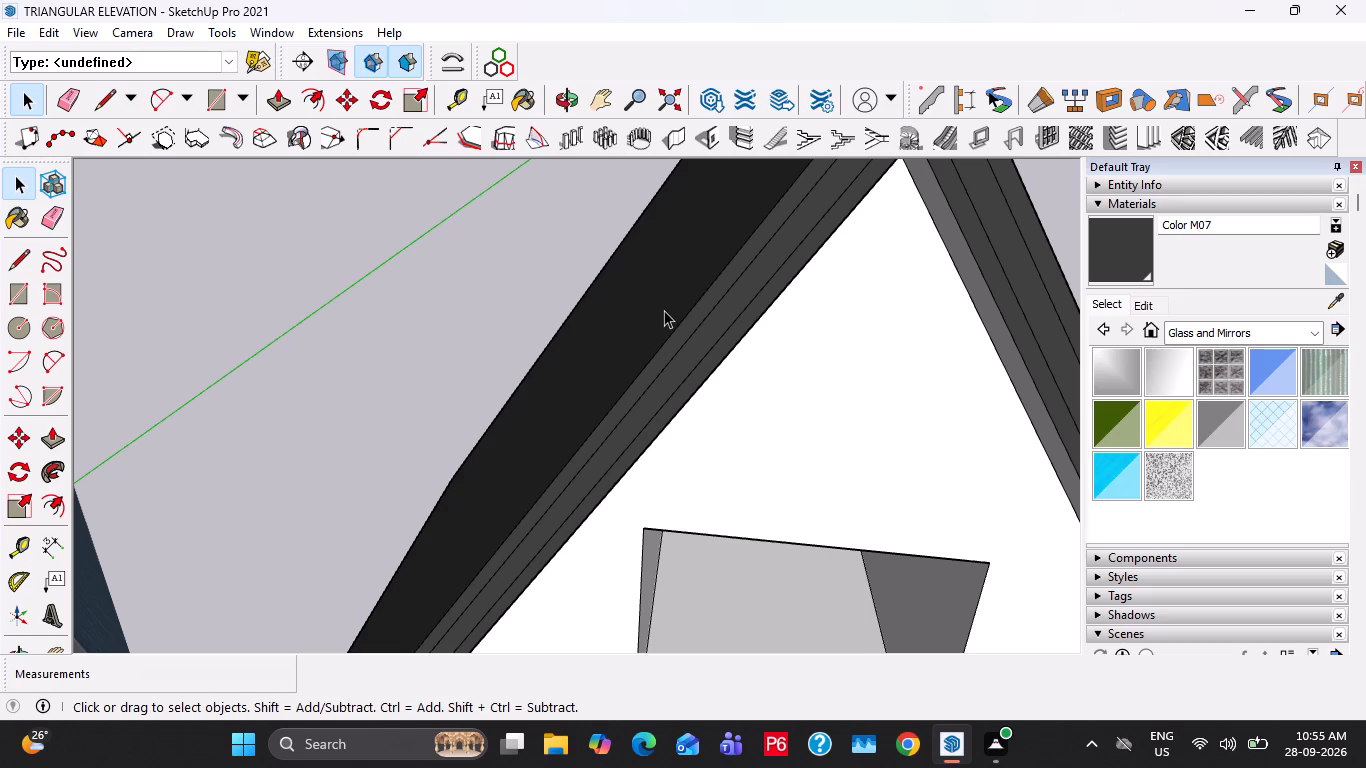
Paint the front face of the base platform with Brick Colored Blue from the Brick, Cladding and Siding materials.
middle_click_drag(664, 310, 549, 338)
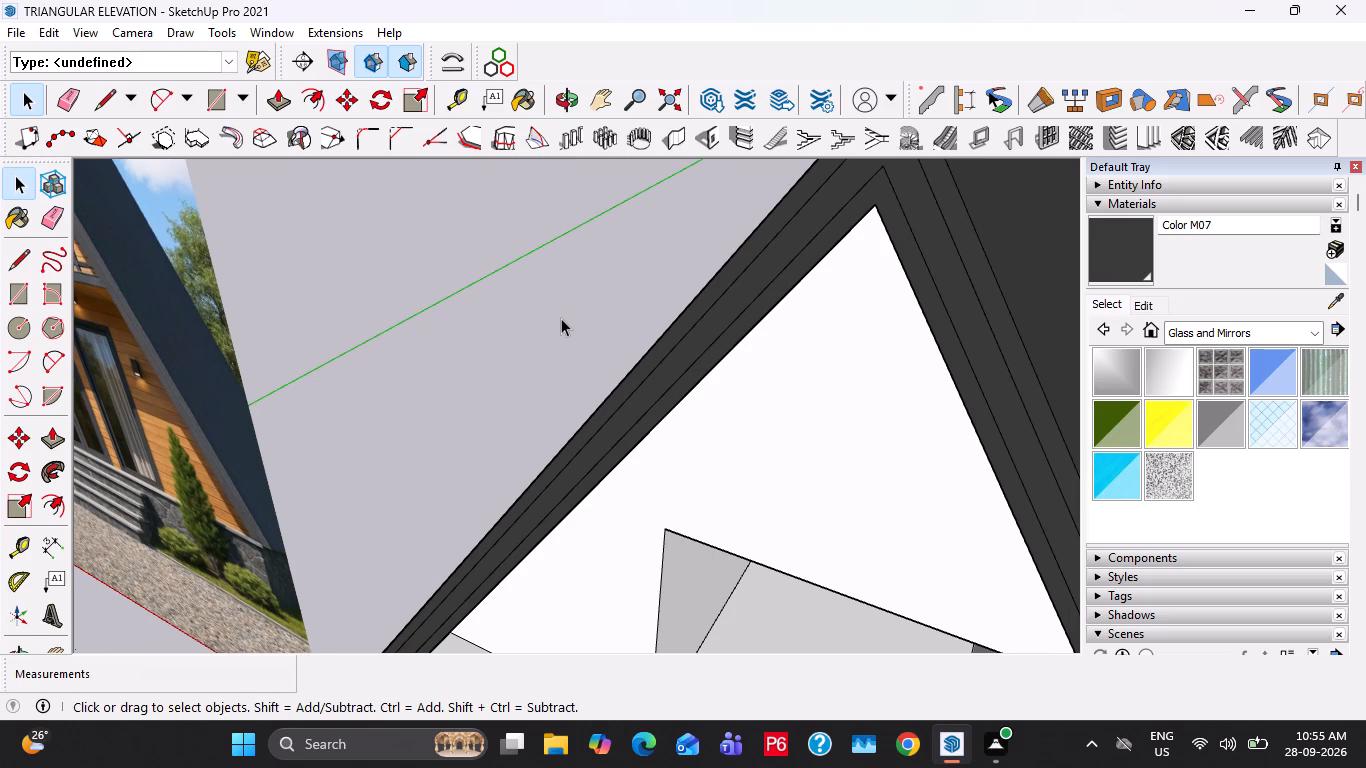
middle_click_drag(561, 317, 590, 234)
scroll(589, 273, "down", 6)
middle_click_drag(529, 396, 622, 386)
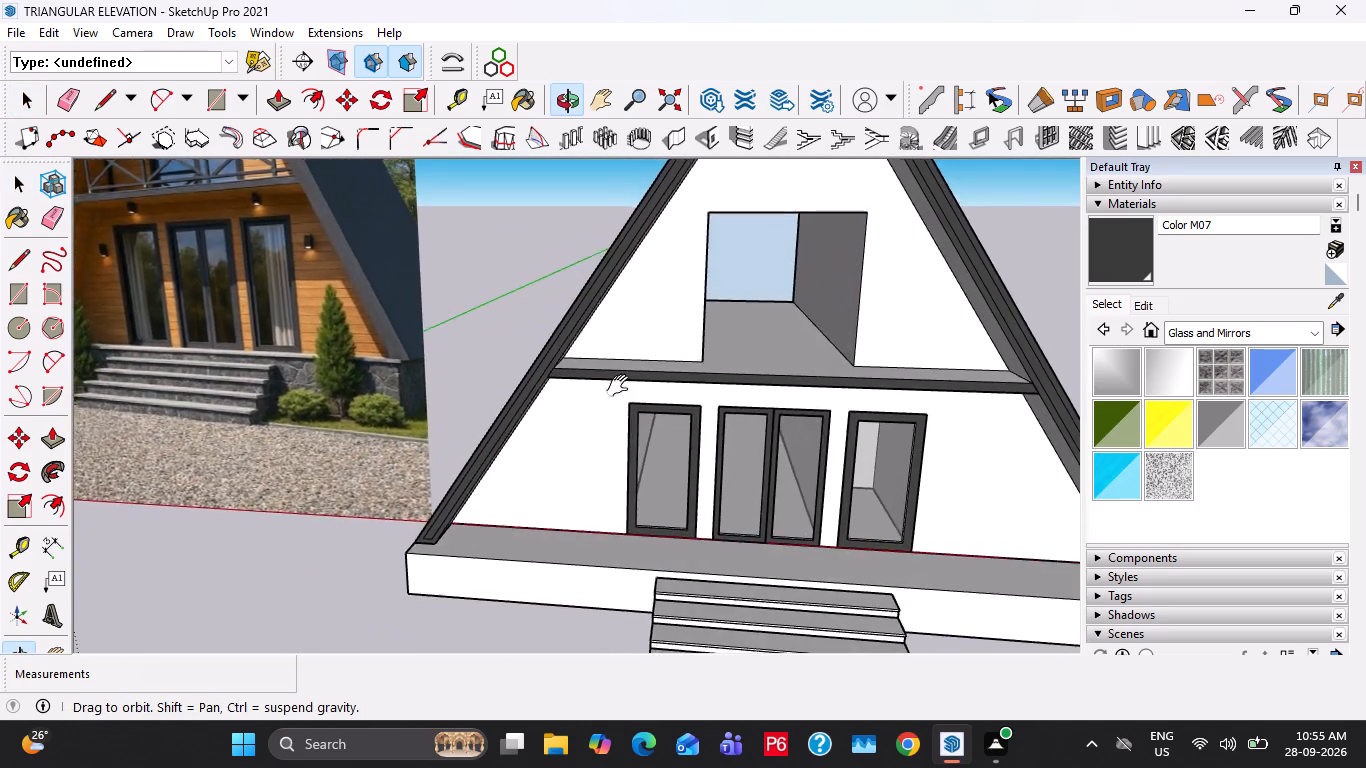
middle_click_drag(622, 386, 528, 483)
scroll(563, 413, "down", 3)
middle_click_drag(693, 539, 547, 384, "shift")
scroll(723, 503, "up", 3)
double_click(708, 462)
left_click(691, 467)
scroll(1171, 467, "up", 2)
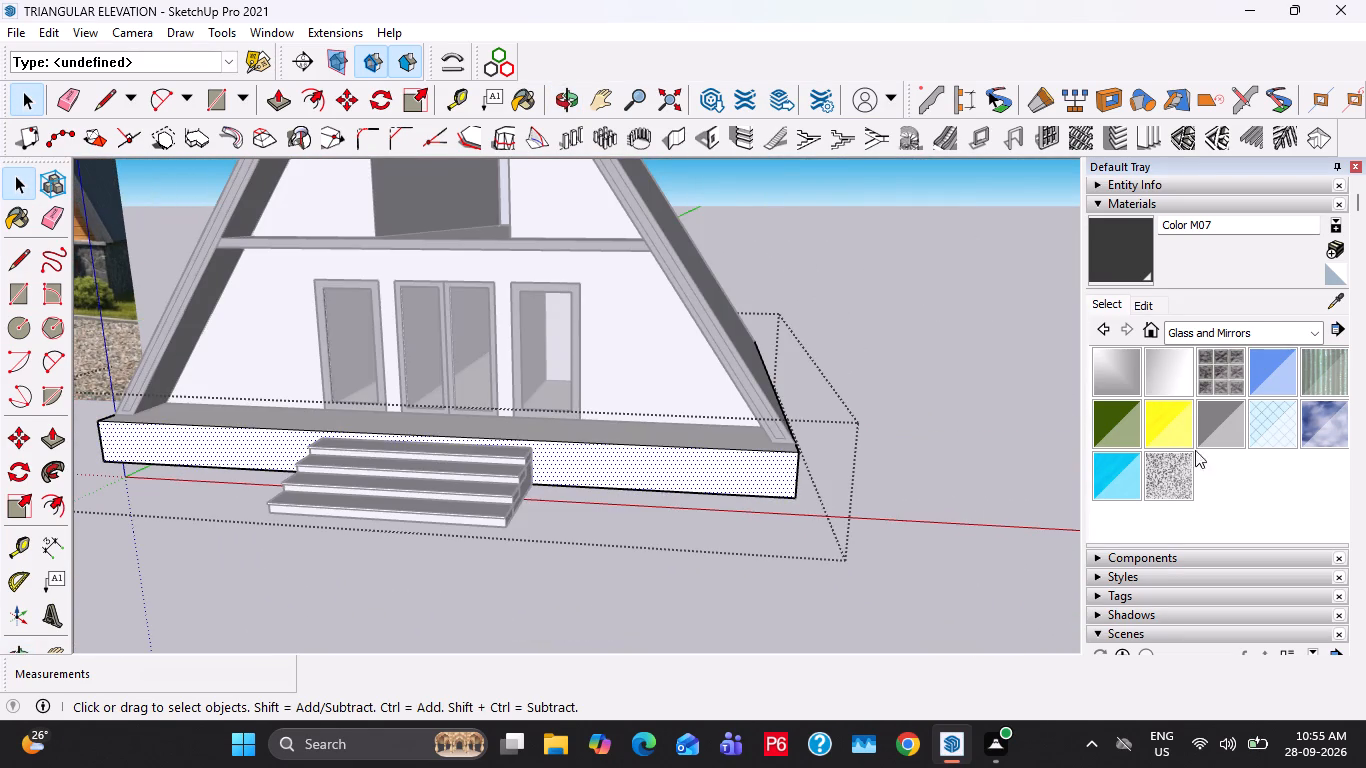
left_click(1278, 335)
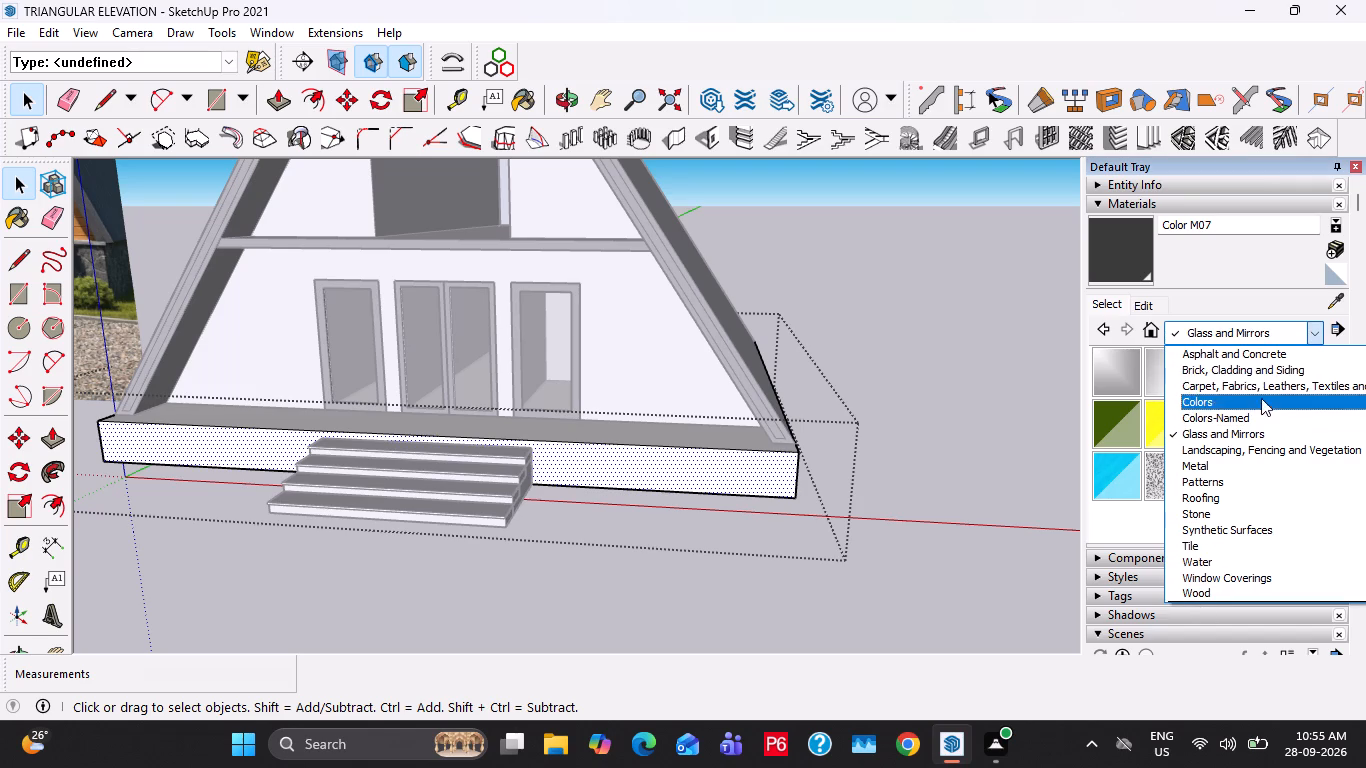
left_click(1265, 370)
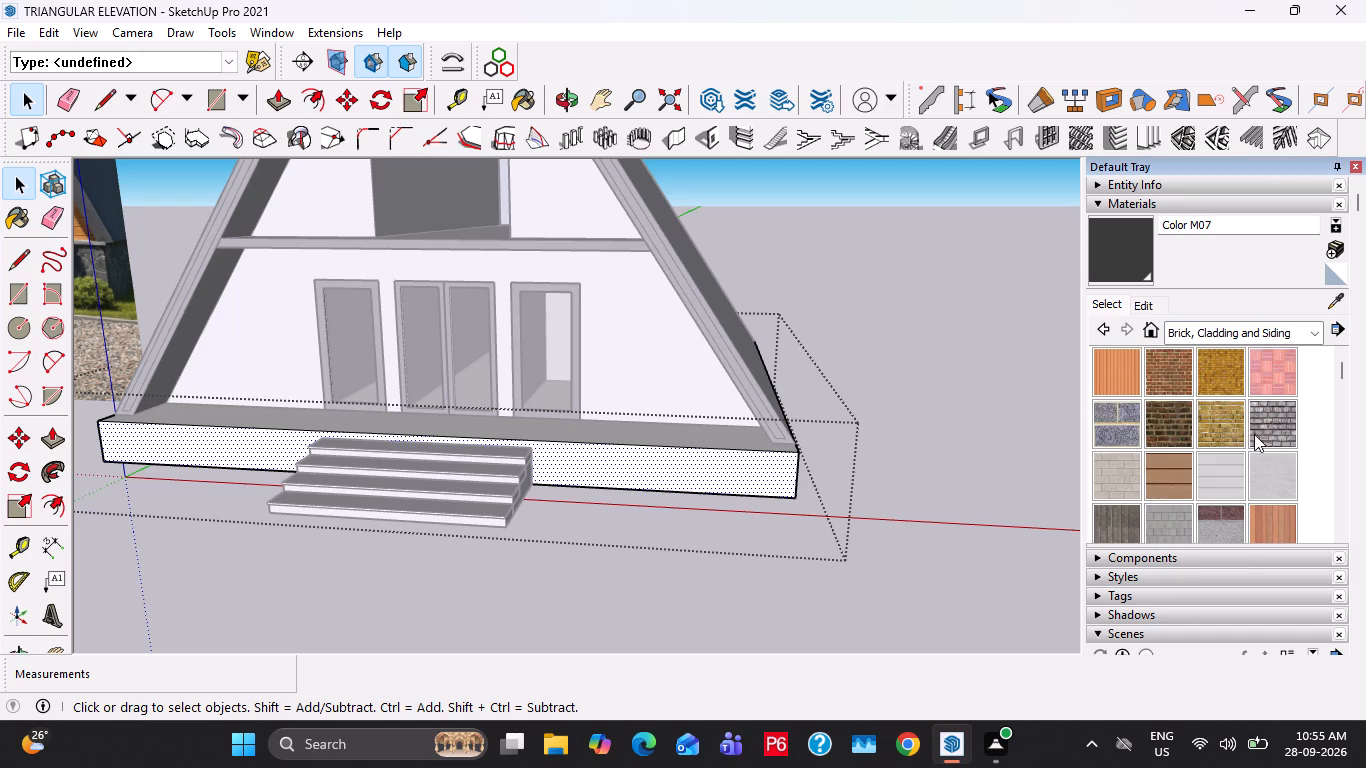
scroll(1258, 434, "down", 1)
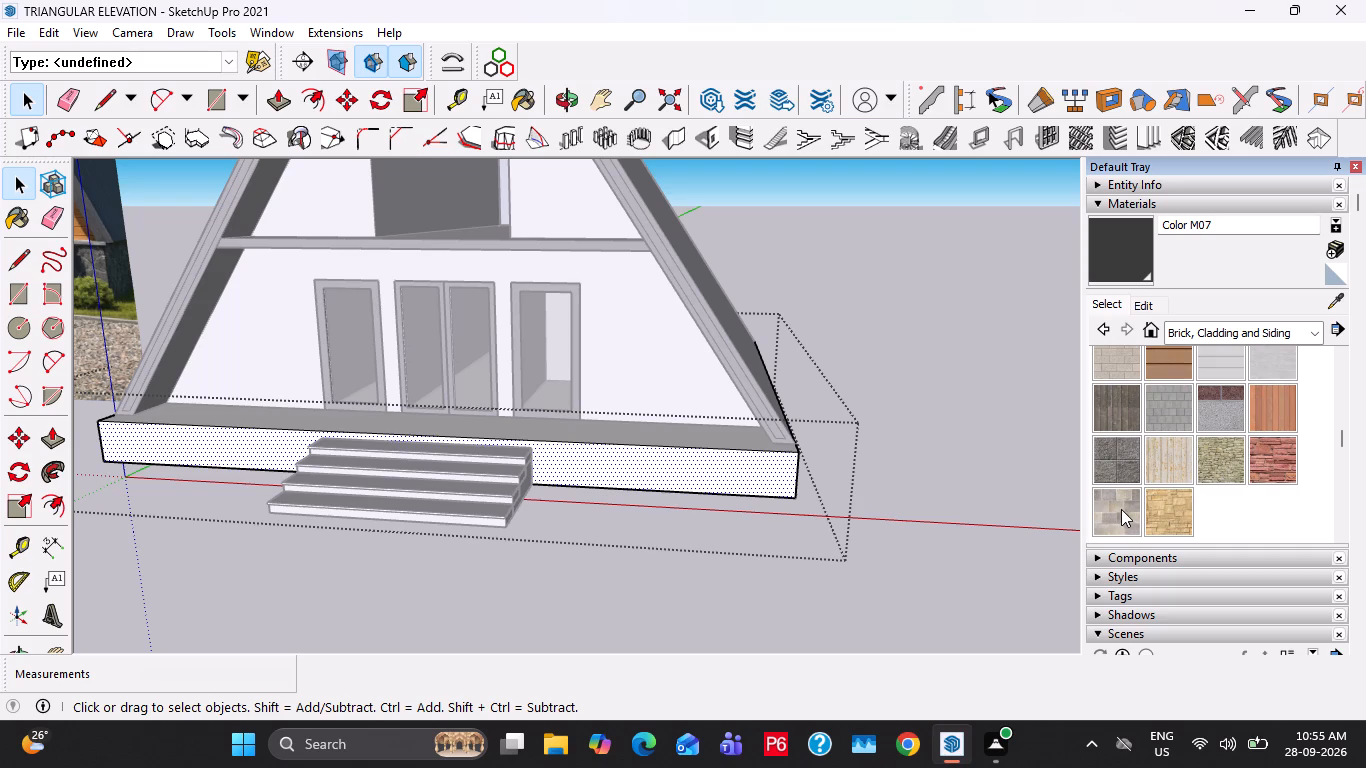
scroll(1135, 486, "up", 1)
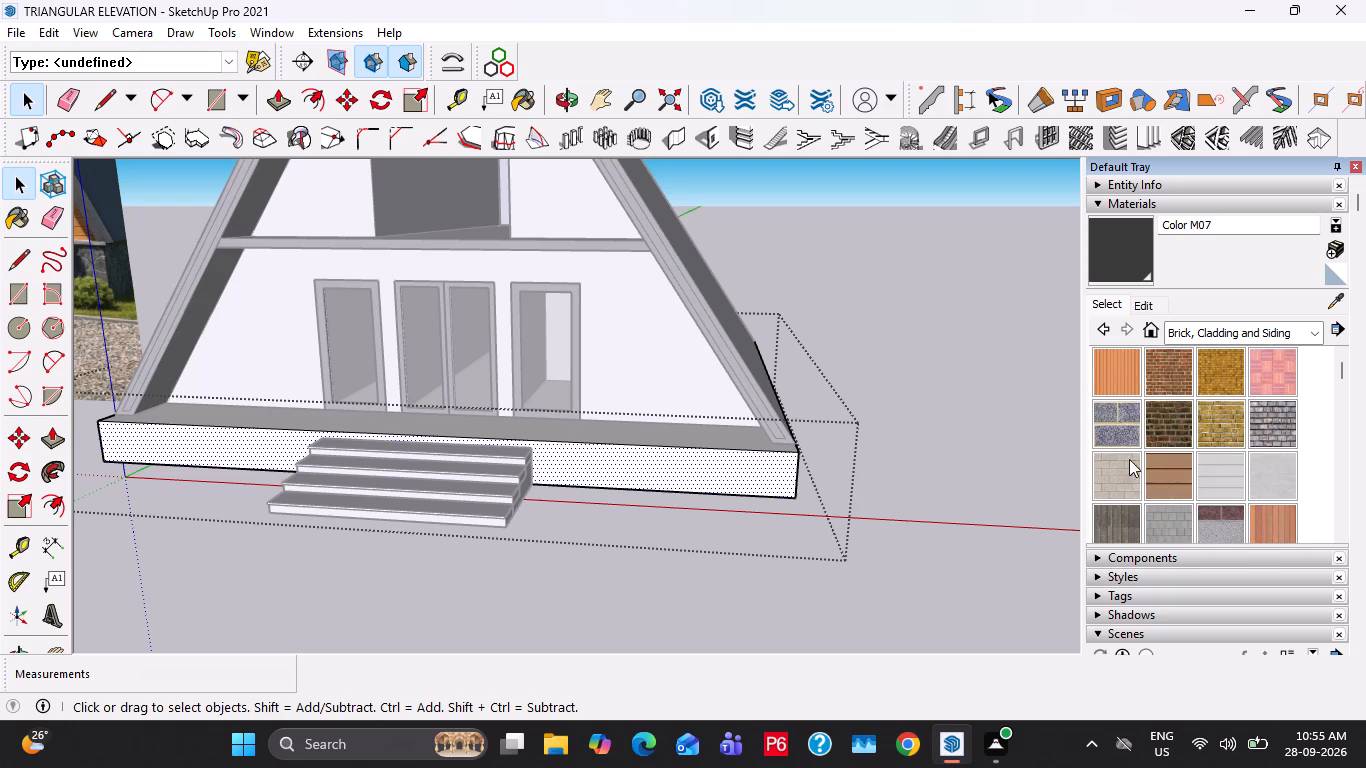
left_click(1127, 429)
left_click(767, 466)
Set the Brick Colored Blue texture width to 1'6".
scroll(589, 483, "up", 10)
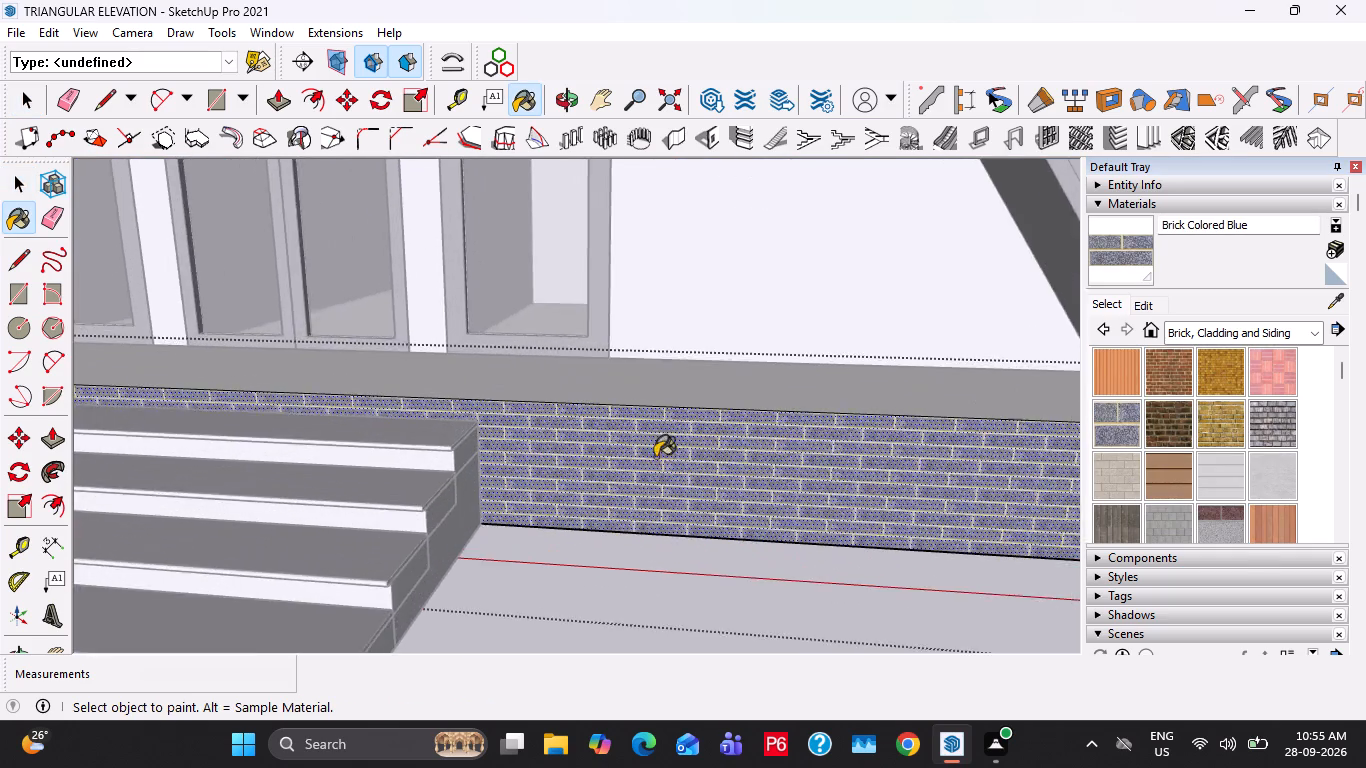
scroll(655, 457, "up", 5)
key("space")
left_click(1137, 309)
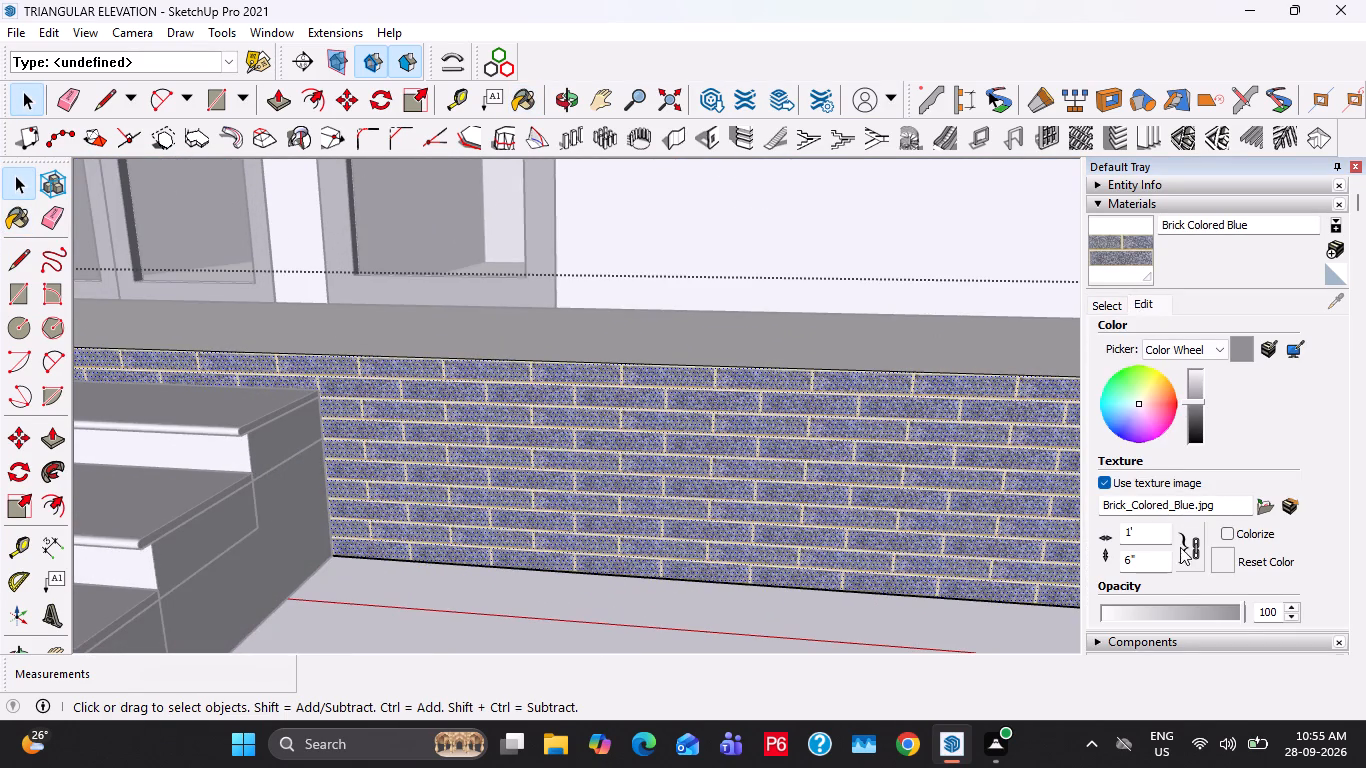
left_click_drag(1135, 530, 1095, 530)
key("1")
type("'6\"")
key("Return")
Set the Brick Colored Blue texture width to 2'.
left_click_drag(1158, 535, 1088, 527)
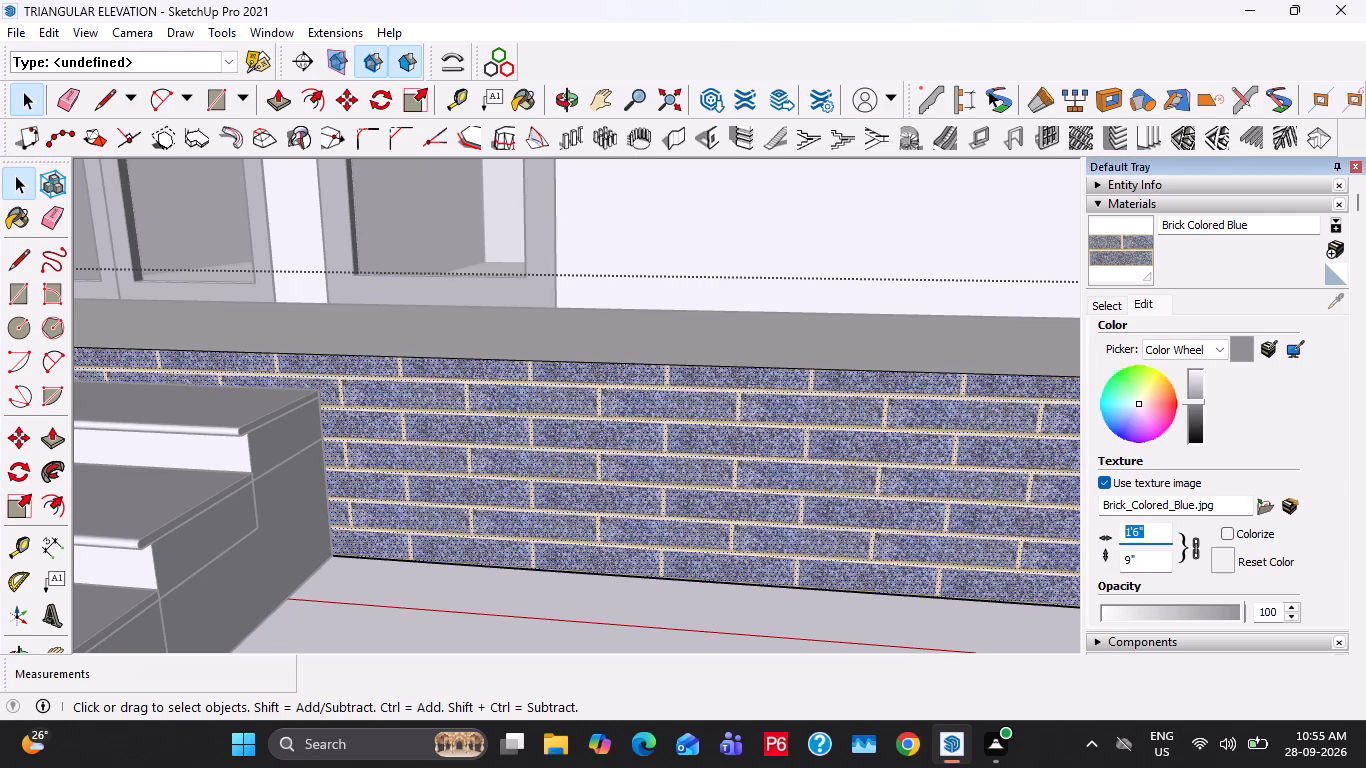
left_click_drag(1088, 527, 1085, 531)
type("2'")
key("Return")
left_click(1154, 542)
key("2")
key("apostrophe")
key("BackSpace")
key("BackSpace")
key("BackSpace")
key("BackSpace")
key("BackSpace")
key("BackSpace")
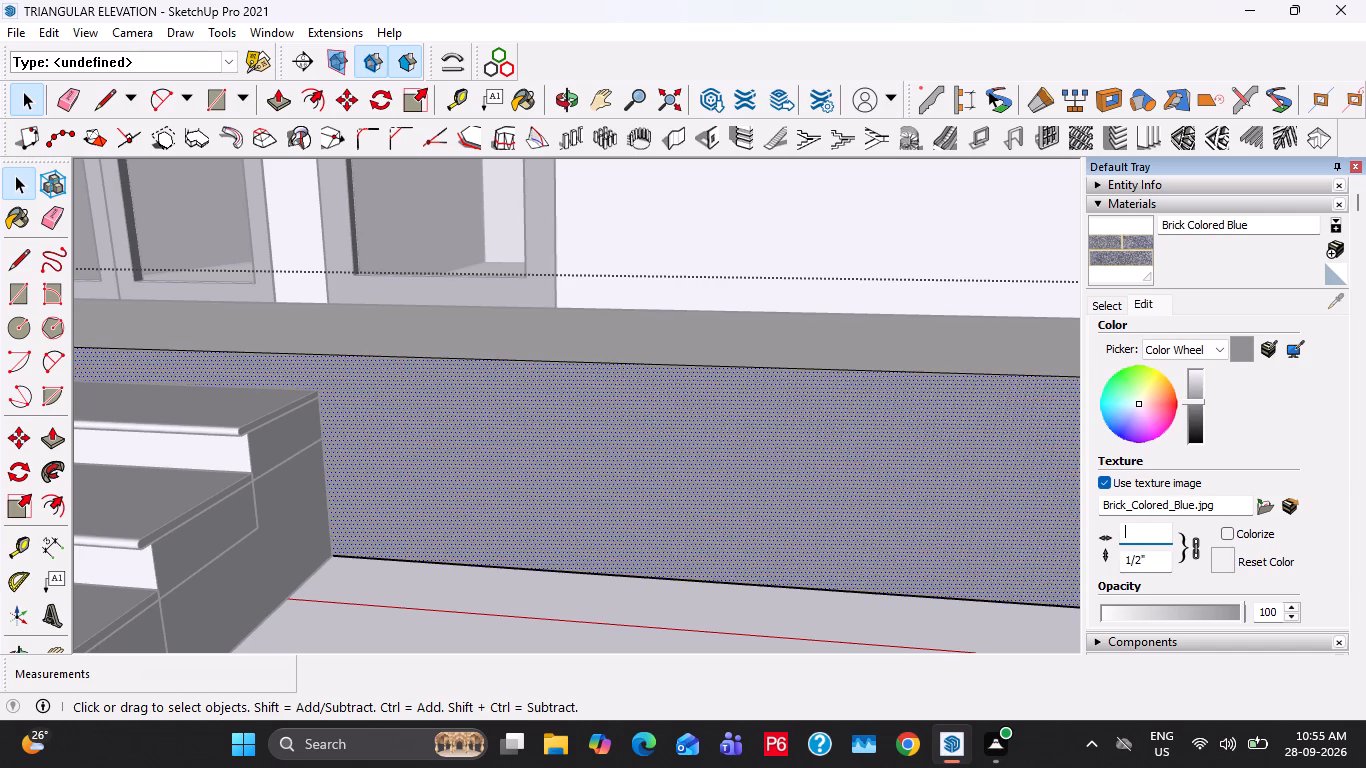
key("2")
key("apostrophe")
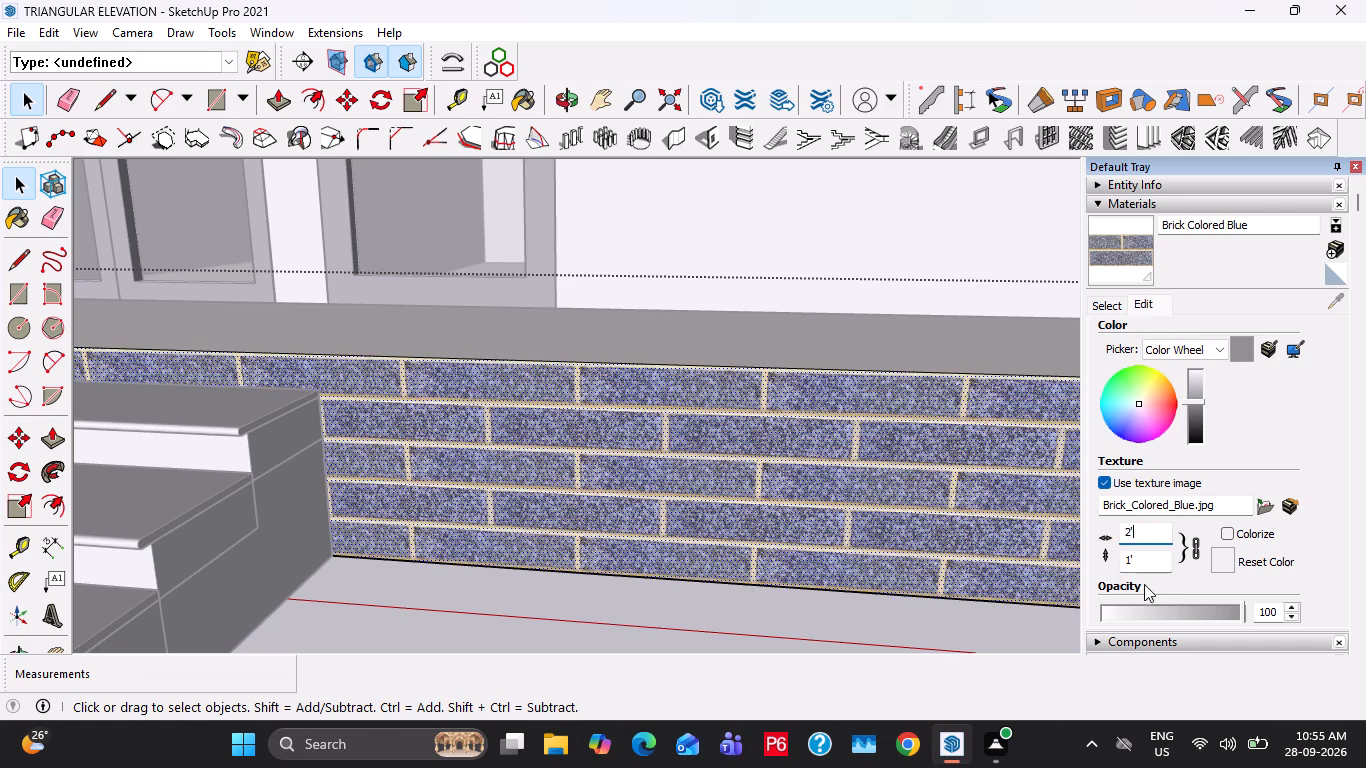
Paint the side faces and all risers of the entrance steps with Brick Colored Blue.
left_click(795, 633)
key("Escape")
scroll(778, 458, "down", 8)
key("Escape")
key("Escape")
middle_click_drag(555, 473, 508, 439)
double_click(434, 530)
key("Escape")
key("Escape")
left_click(1136, 251)
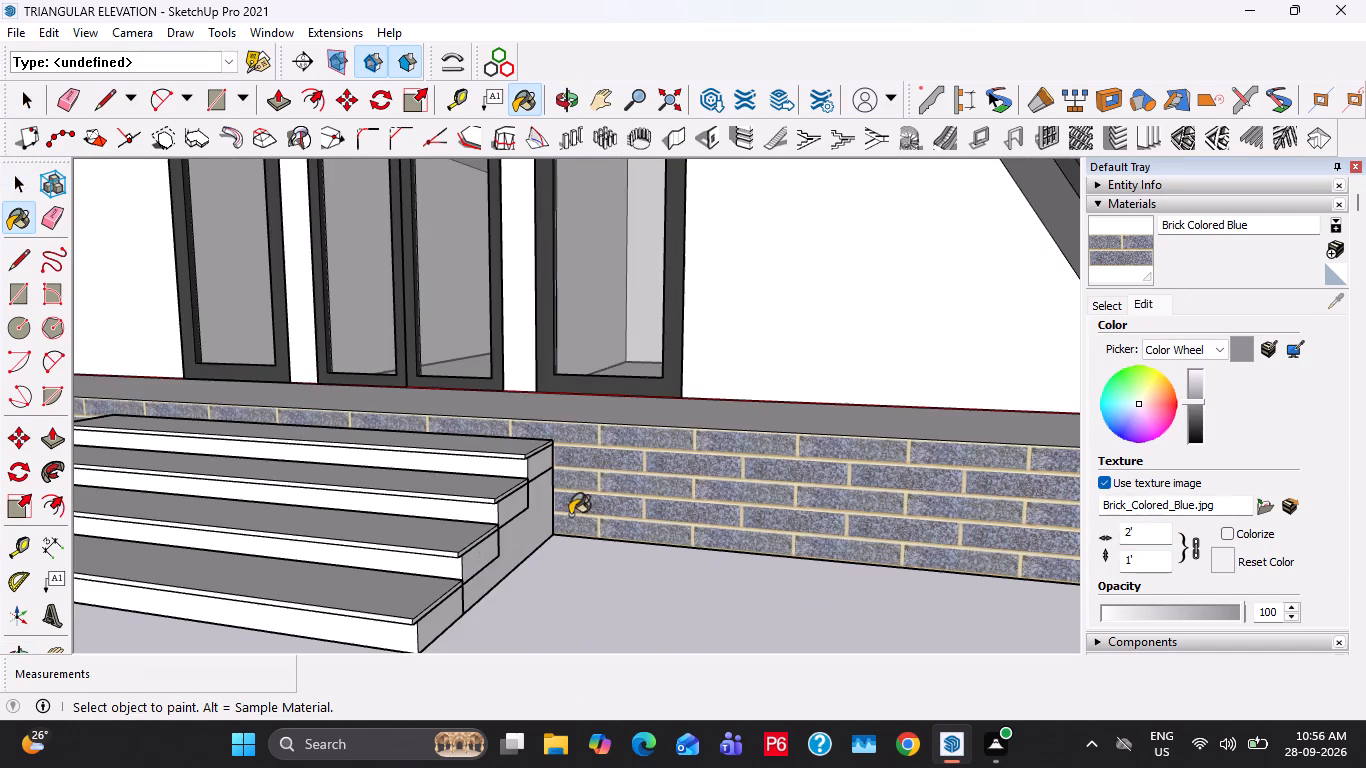
left_click_drag(516, 533, 521, 544)
left_click(409, 640)
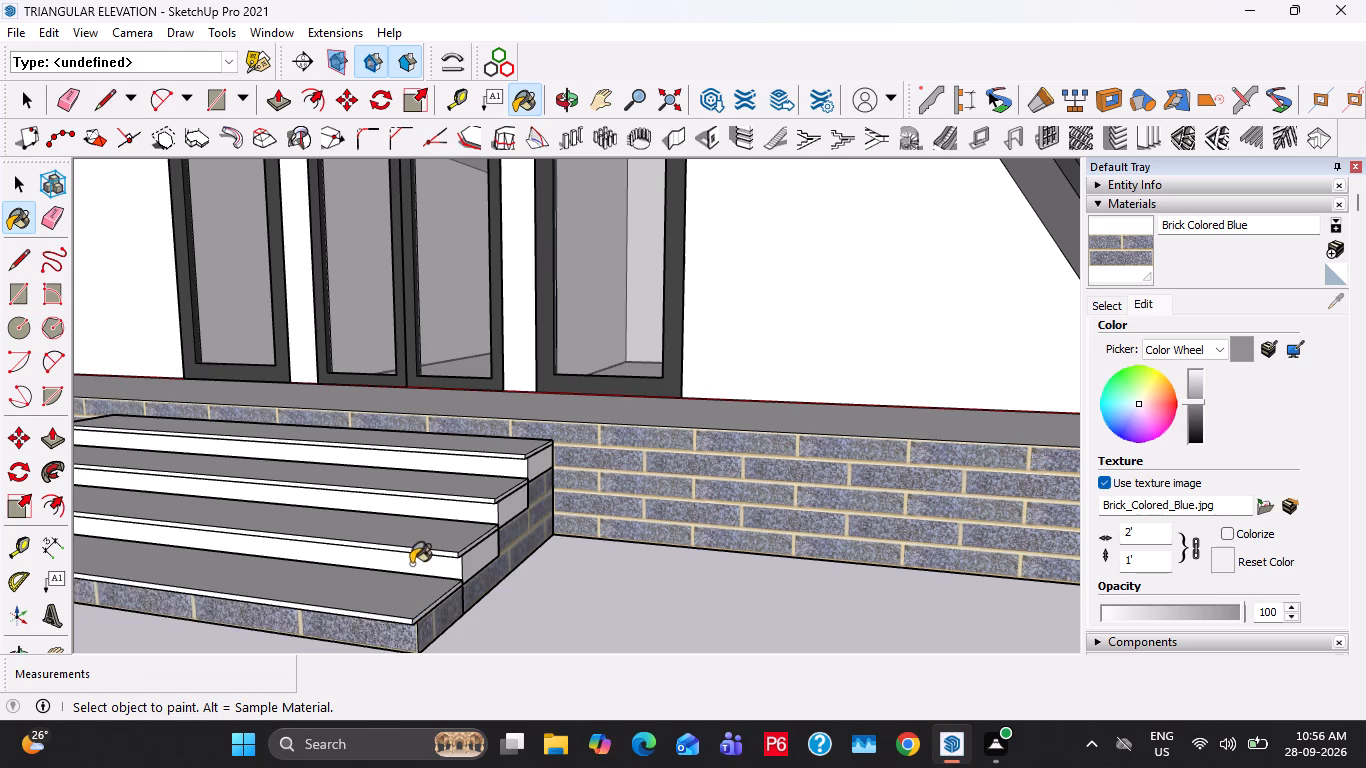
left_click(410, 563)
left_click(451, 512)
left_click(488, 474)
key("space")
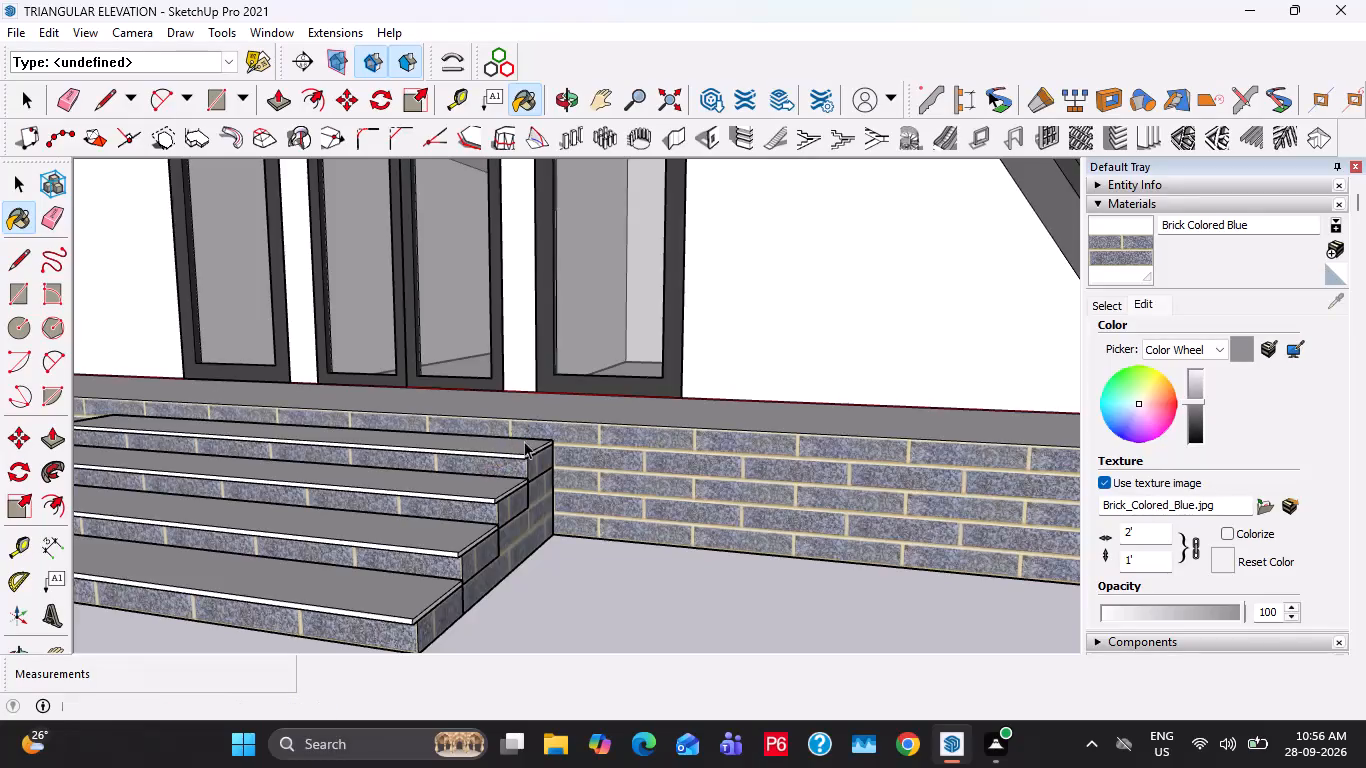
Pull the roof border's front edge bands forward to the front edge of the base platform.
scroll(532, 449, "down", 5)
scroll(773, 491, "down", 5)
middle_click_drag(532, 459, 839, 572)
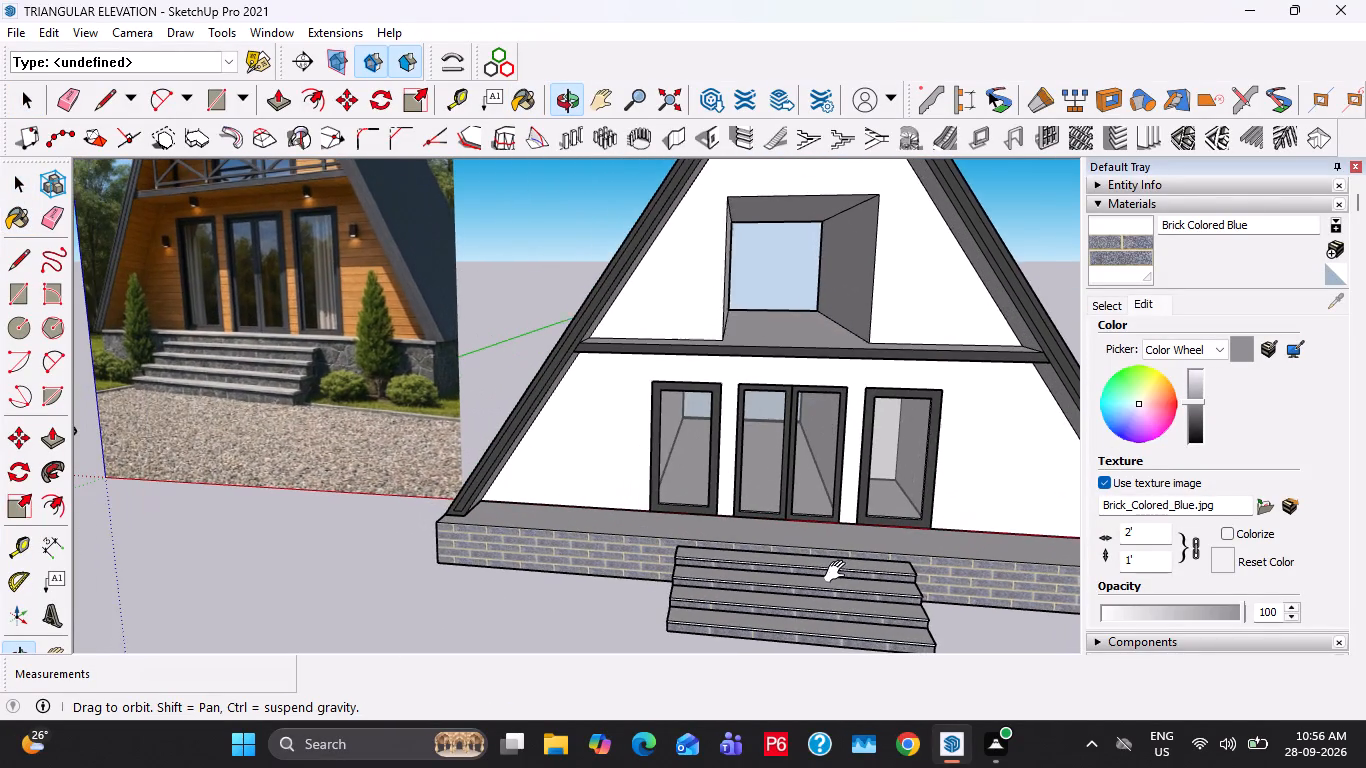
middle_click_drag(839, 572, 561, 494)
middle_click_drag(580, 503, 808, 573, "shift")
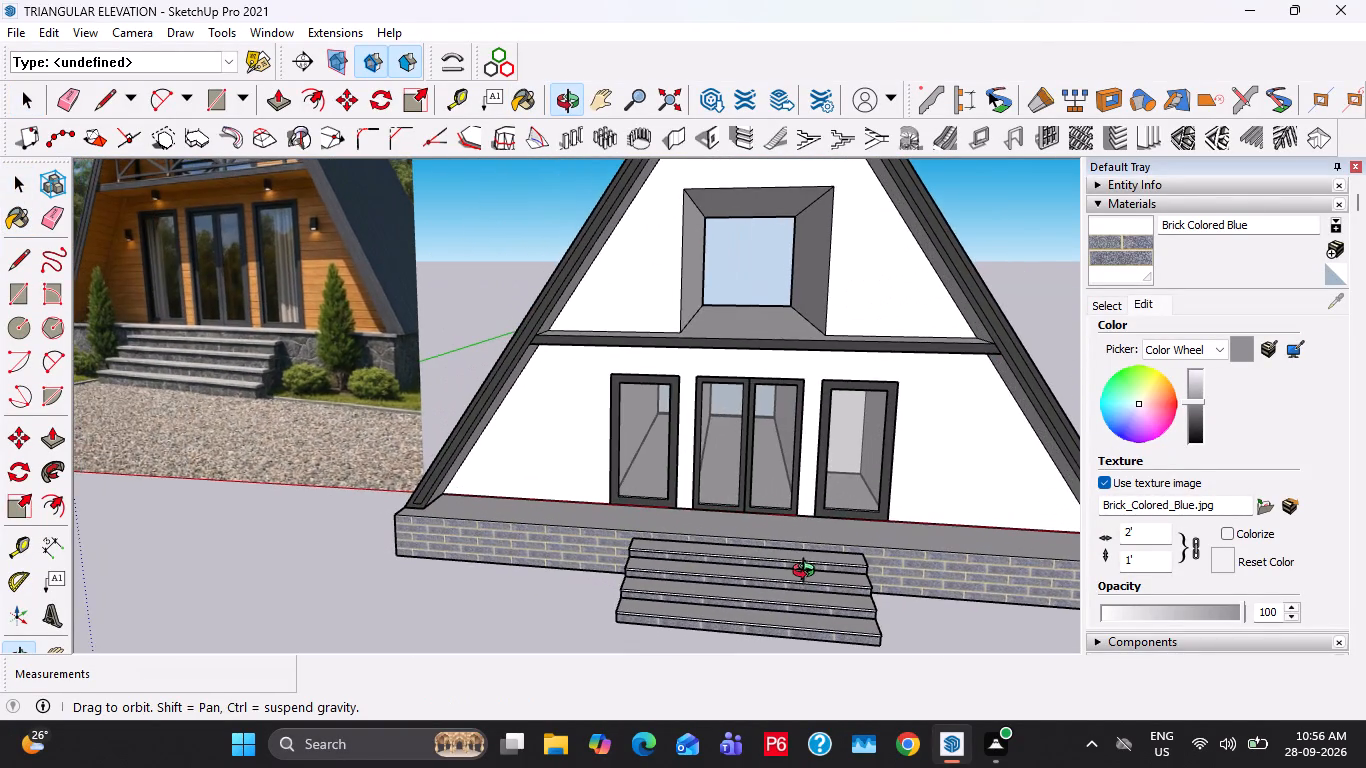
middle_click_drag(808, 573, 823, 588, "shift")
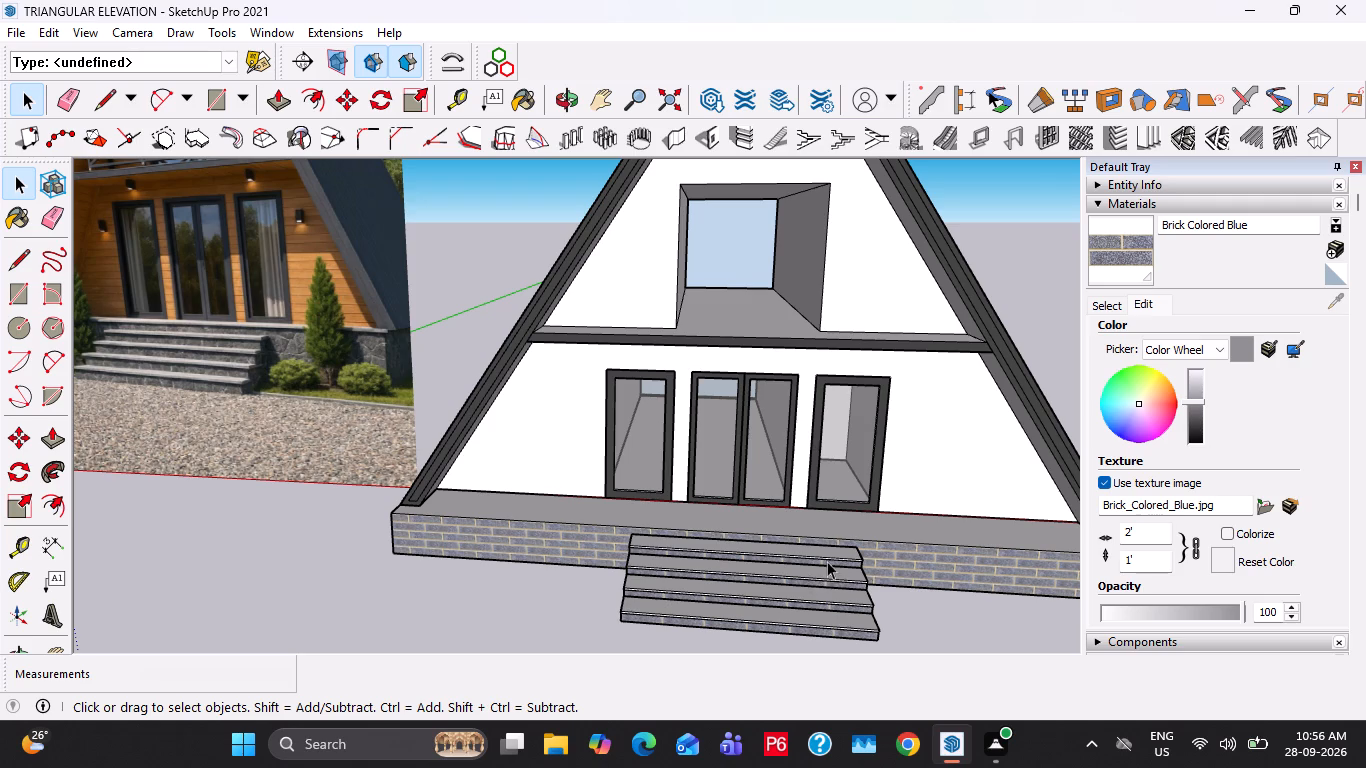
scroll(917, 576, "up", 4)
middle_click_drag(935, 569, 1160, 585)
middle_click_drag(873, 443, 760, 456)
scroll(1017, 478, "up", 7)
middle_click_drag(942, 435, 708, 441, "ctrl")
middle_click_drag(1048, 426, 1046, 465, "ctrl")
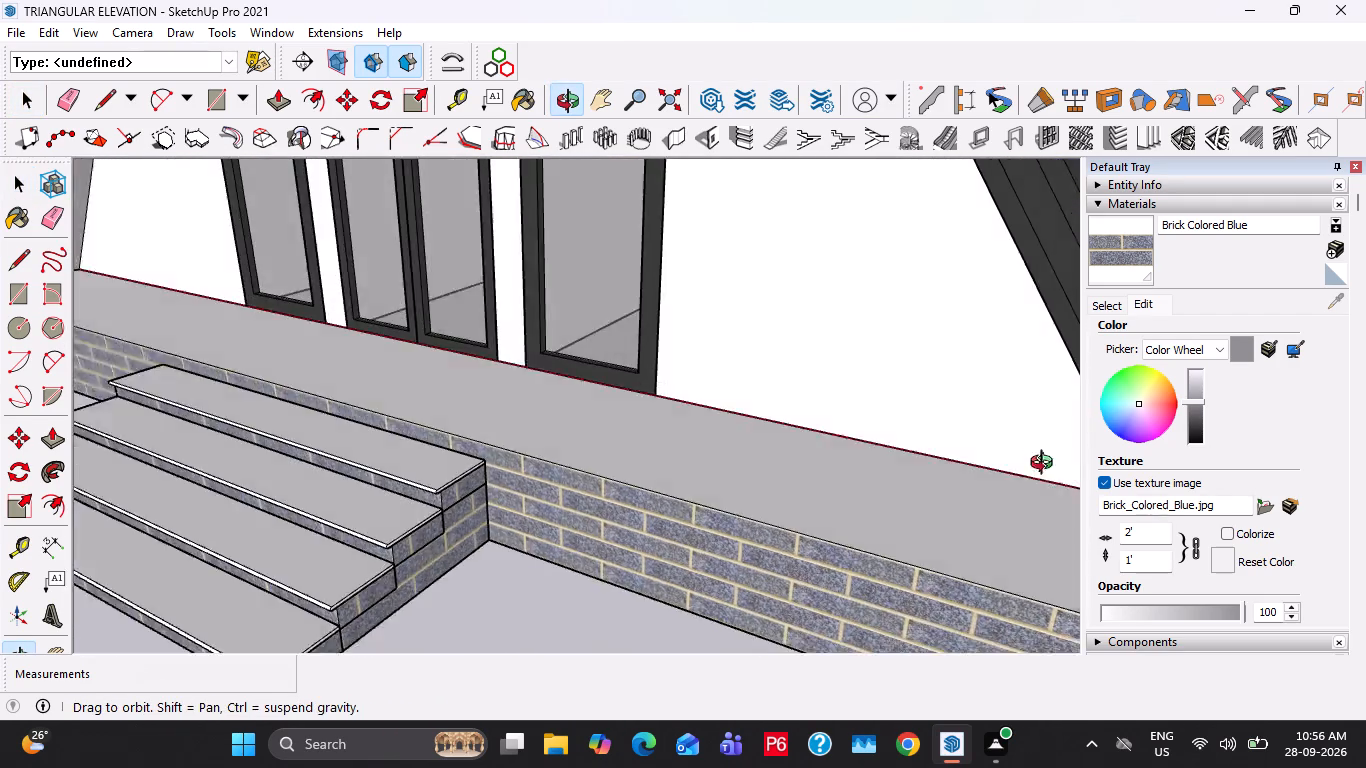
middle_click_drag(1046, 465, 744, 416, "ctrl")
double_click(815, 470)
left_click(840, 502)
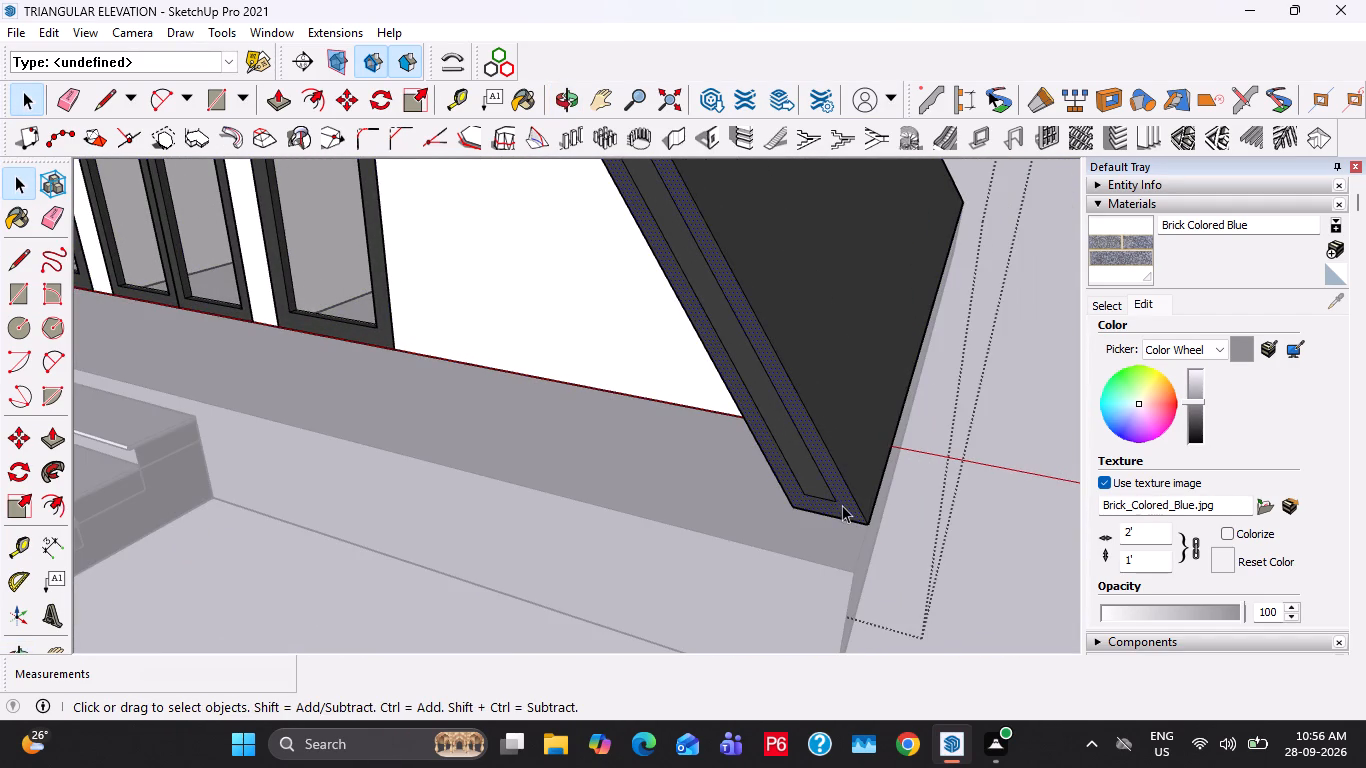
key("p")
left_click(842, 505)
left_click(852, 580)
key("space")
Pull the roof border's middle band forward 1'5", flush with the edge bands, and leave the roof group.
middle_click_drag(759, 494, 879, 487)
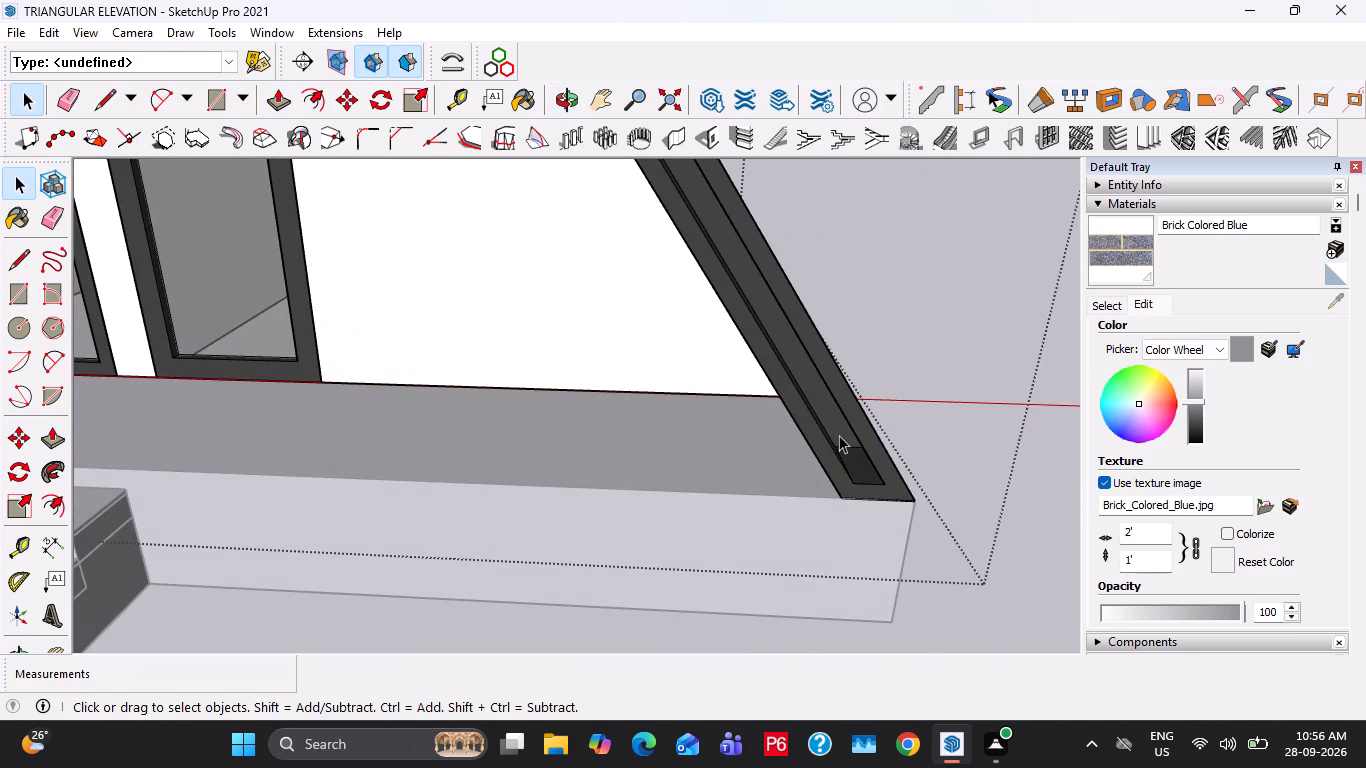
left_click(838, 432)
key("p")
left_click(838, 432)
left_click(911, 499)
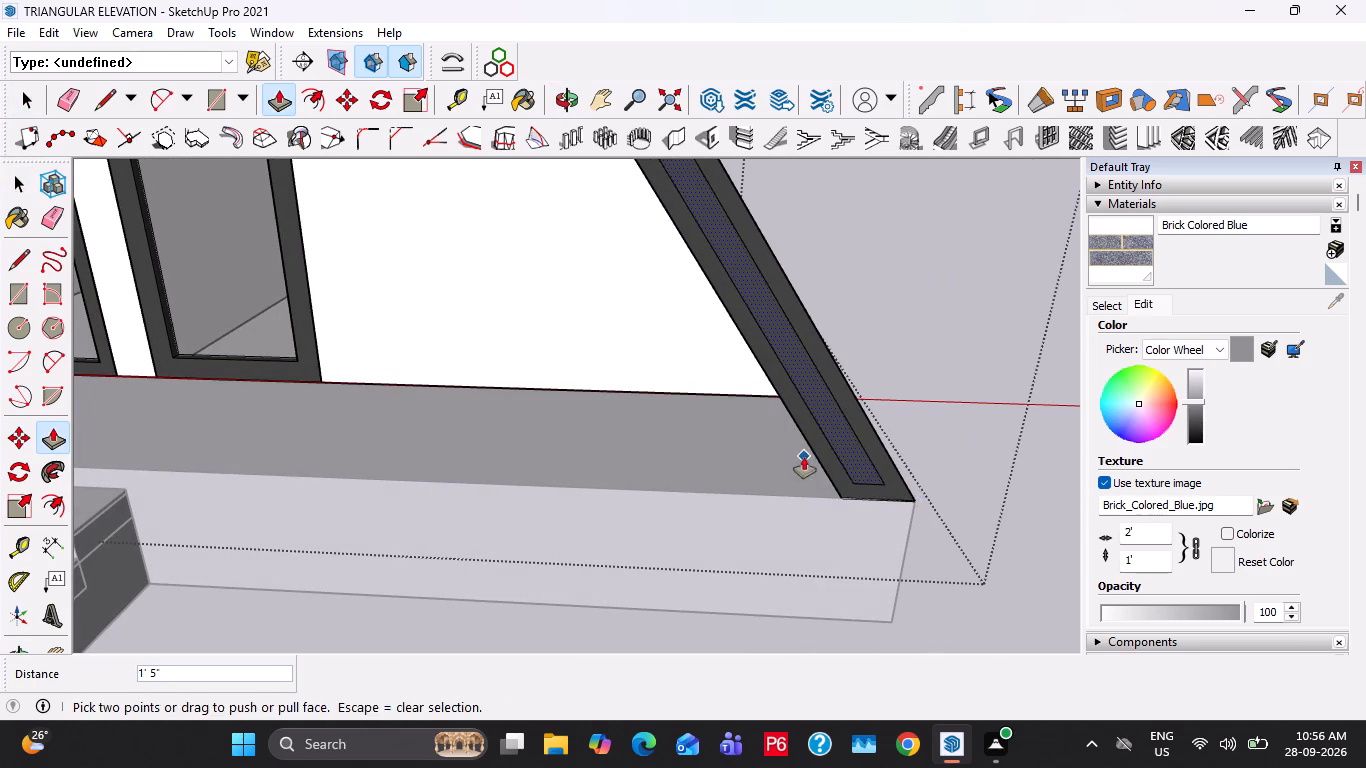
middle_click_drag(807, 464, 938, 513)
key("space")
scroll(864, 474, "down", 7)
key("Escape")
key("Escape")
Copy the top edge of the base platform's front face 1" down to mark a thin strip.
scroll(846, 479, "down", 7)
middle_click_drag(780, 475, 683, 413)
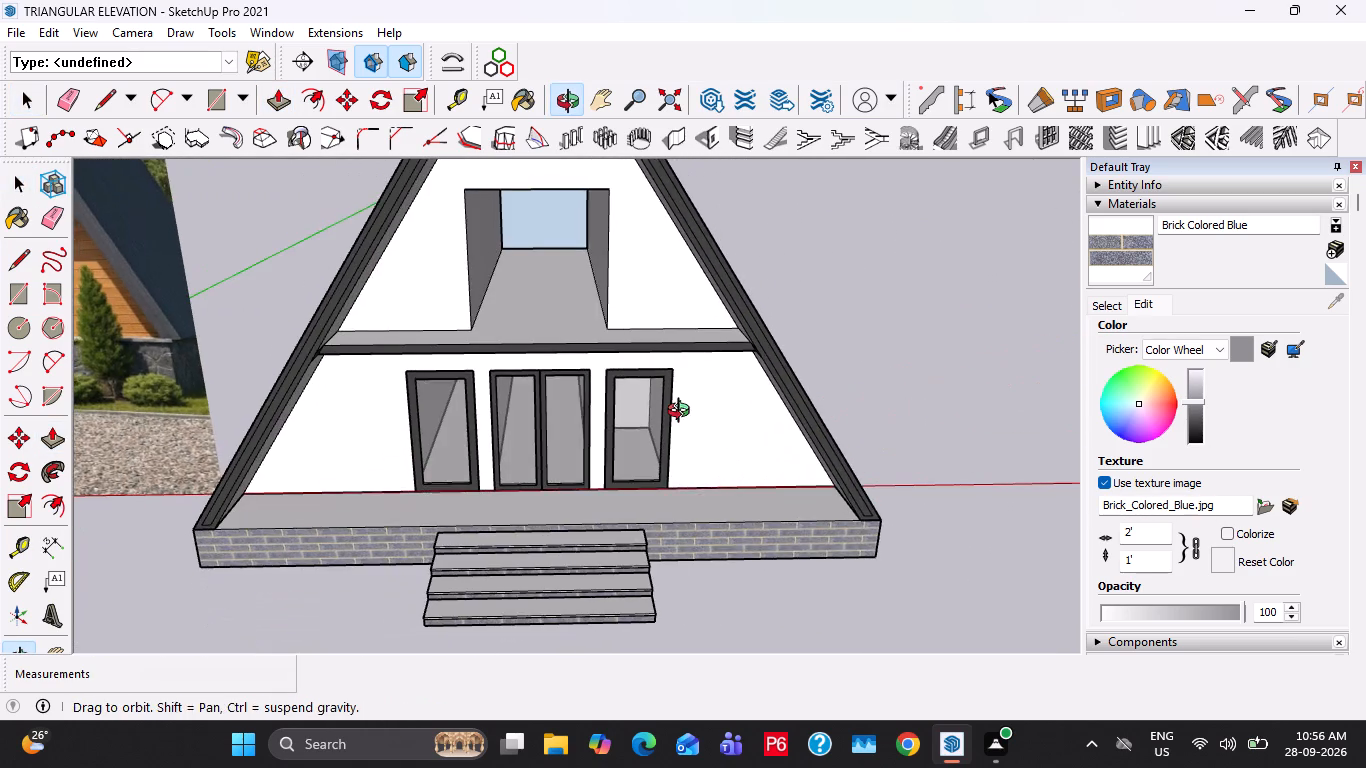
middle_click_drag(683, 413, 685, 412)
scroll(315, 508, "up", 8)
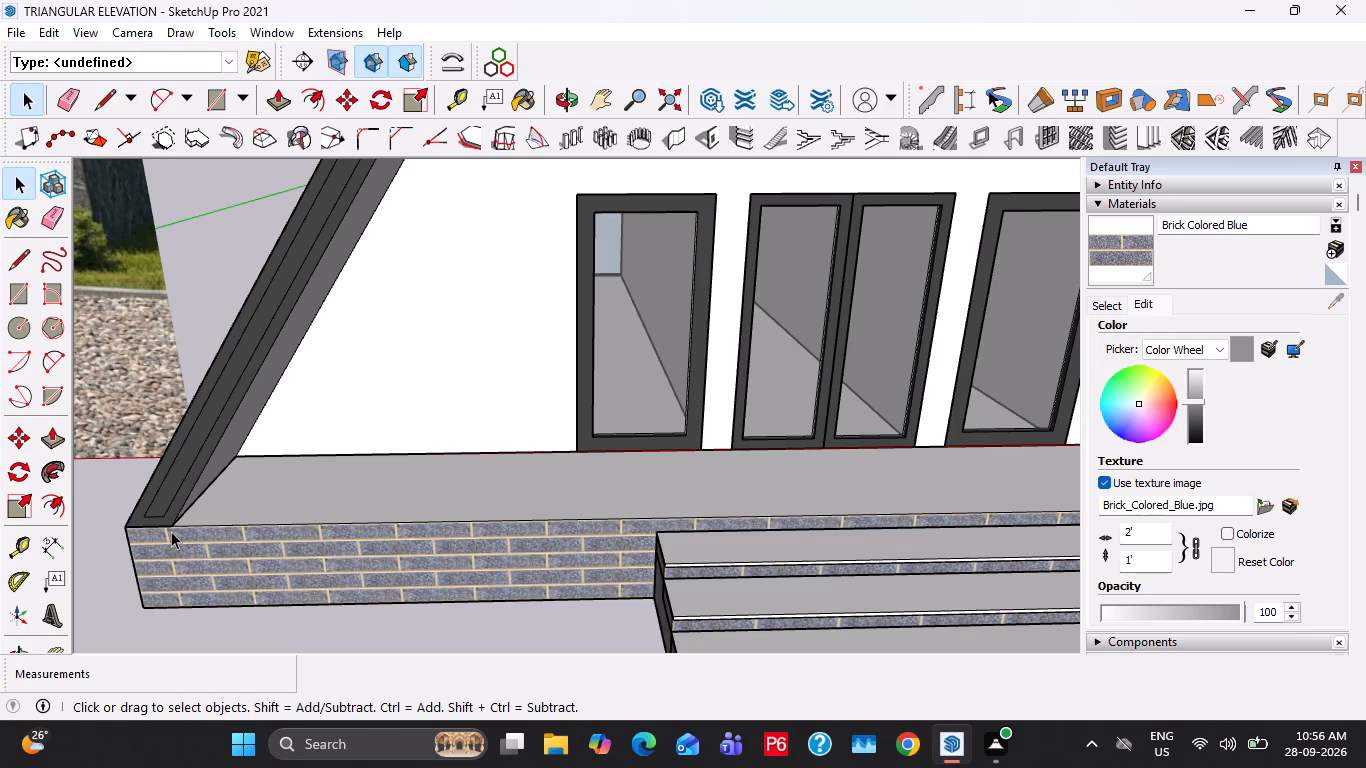
scroll(263, 490, "down", 6)
scroll(285, 499, "up", 4)
key("Escape")
key("Escape")
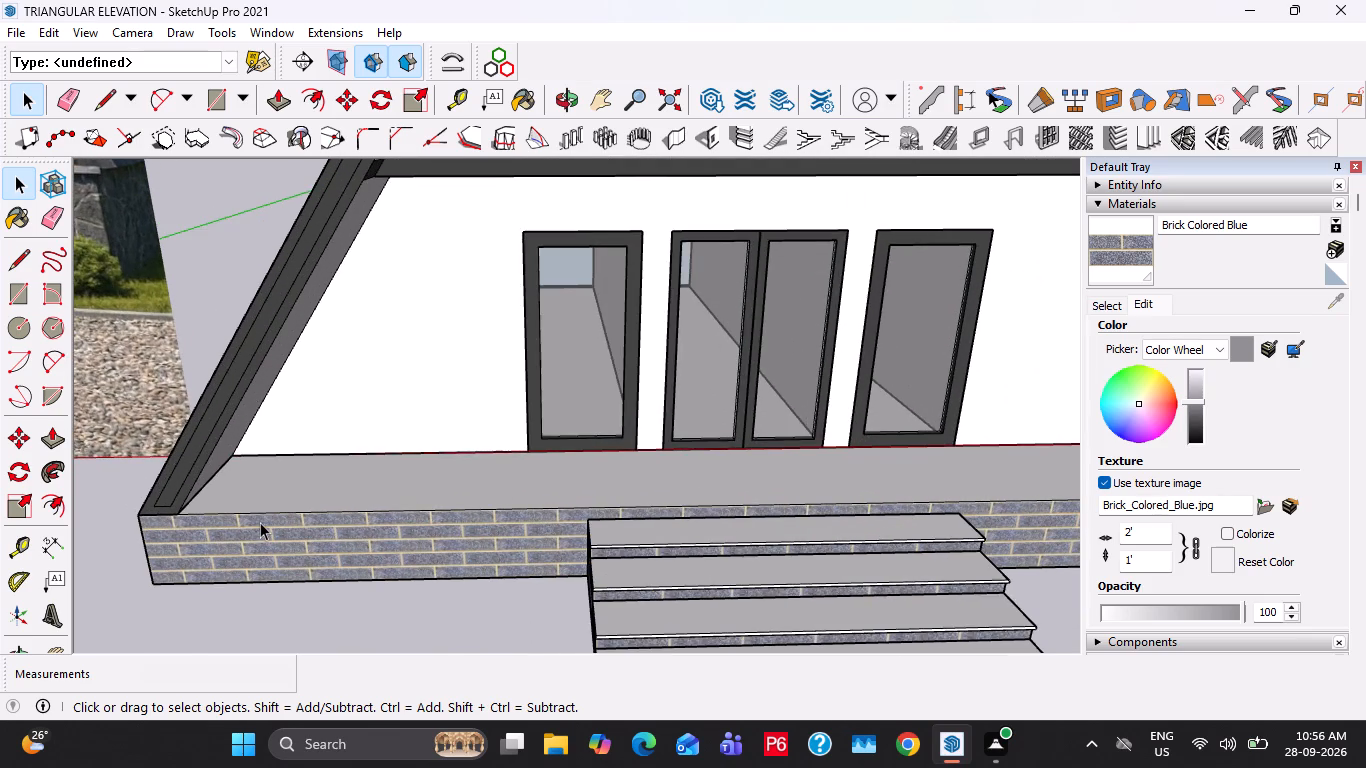
double_click(260, 523)
left_click(236, 514)
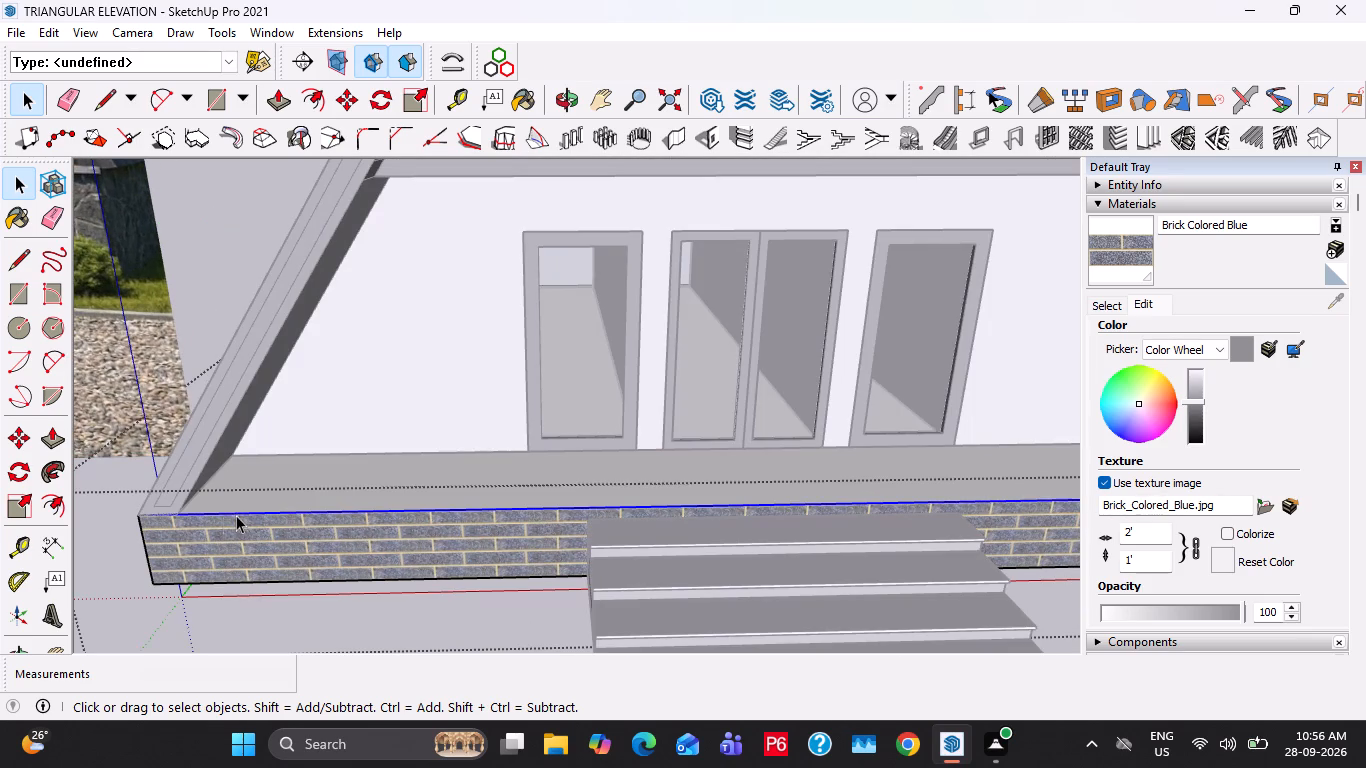
scroll(215, 518, "up", 1)
middle_click_drag(215, 518, 274, 509)
key("m")
scroll(147, 561, "up", 2)
left_click(91, 558)
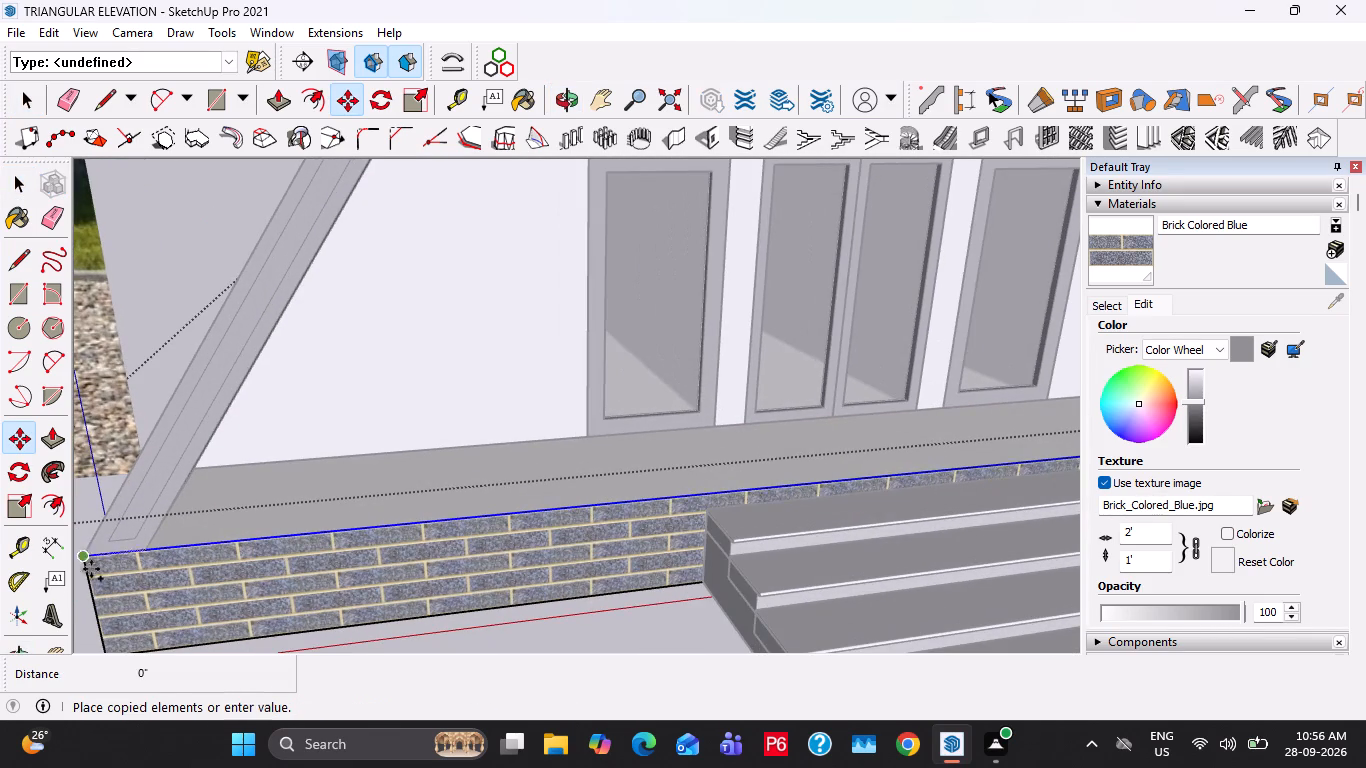
key("1")
key("shift+quotedbl")
key("Return")
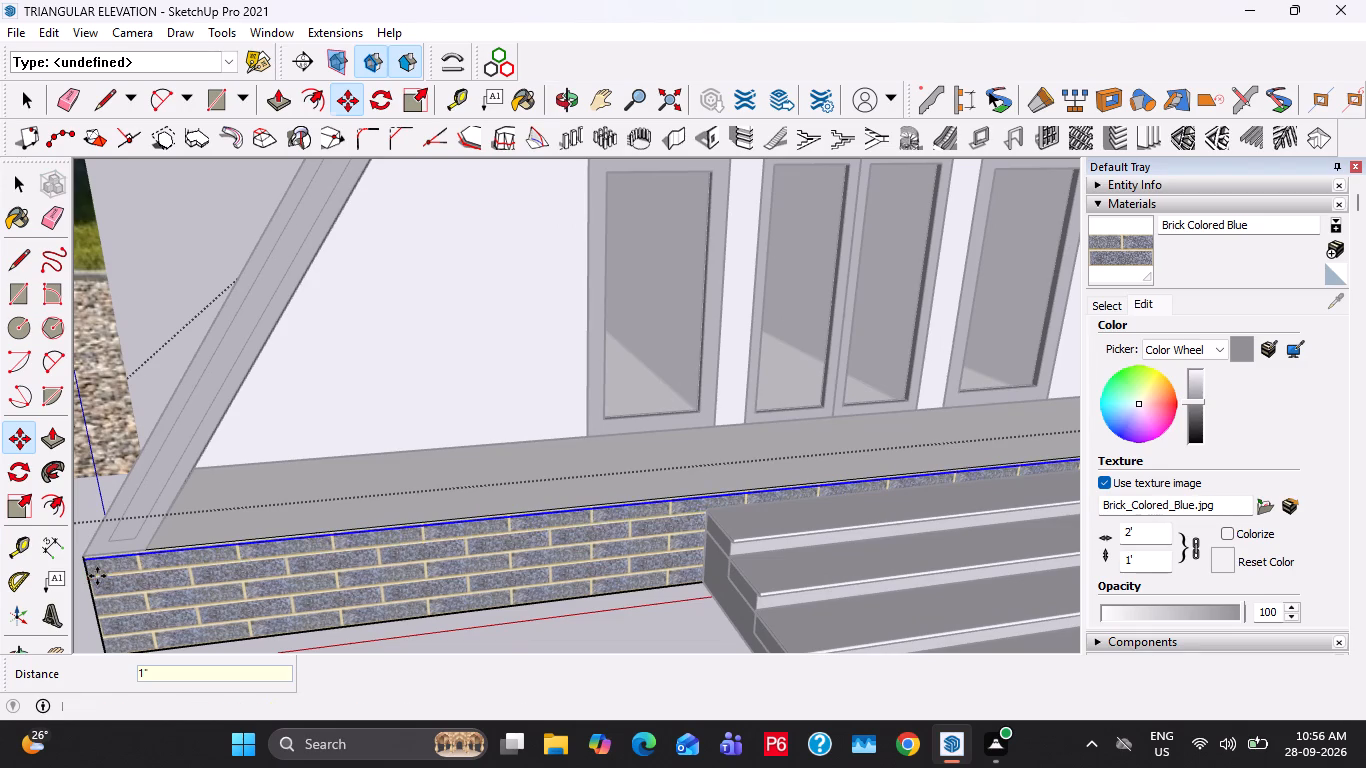
key("space")
Pull the thin strip along the top of the platform's front face out 1".
scroll(115, 562, "up", 13)
middle_click_drag(215, 555, 603, 464, "shift")
scroll(583, 458, "up", 4)
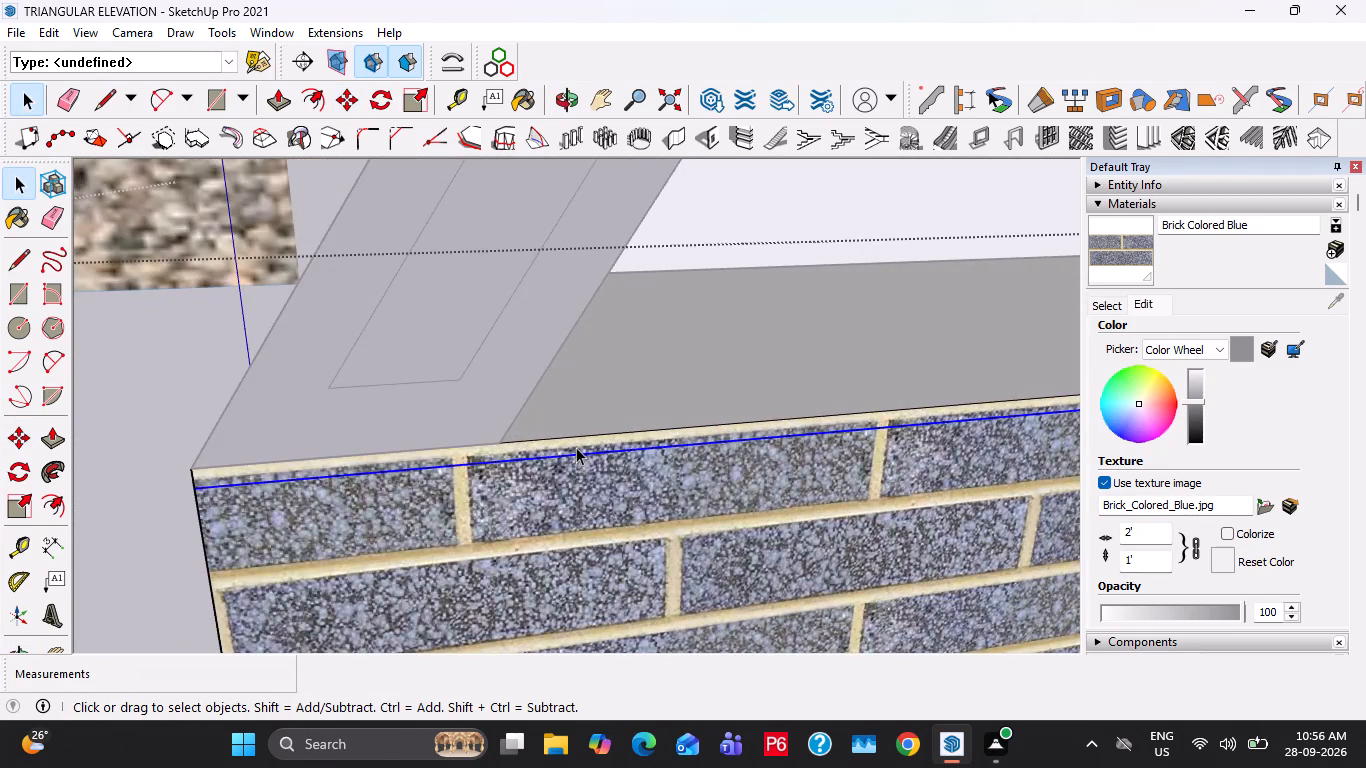
left_click(576, 447)
key("p")
left_click(575, 446)
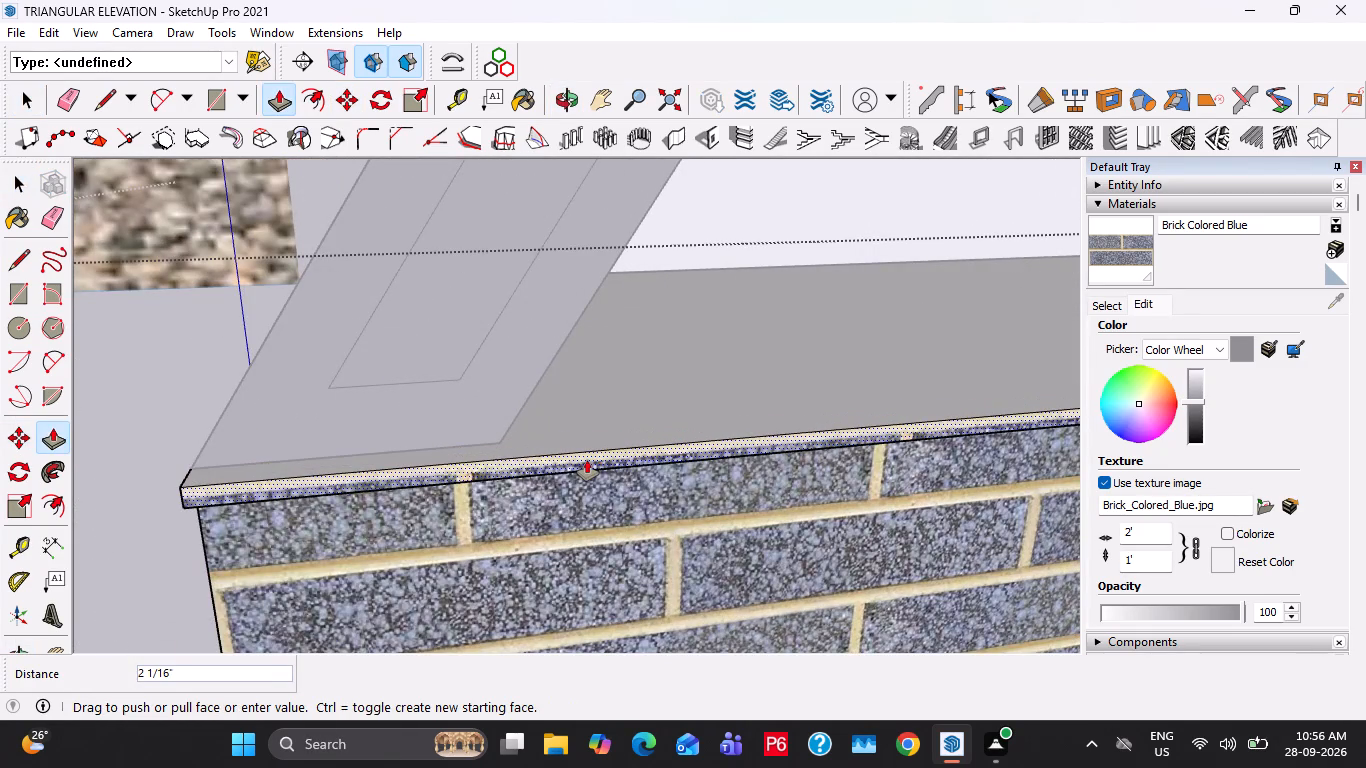
type("1\"")
key("Return")
middle_click_drag(391, 527, 786, 445)
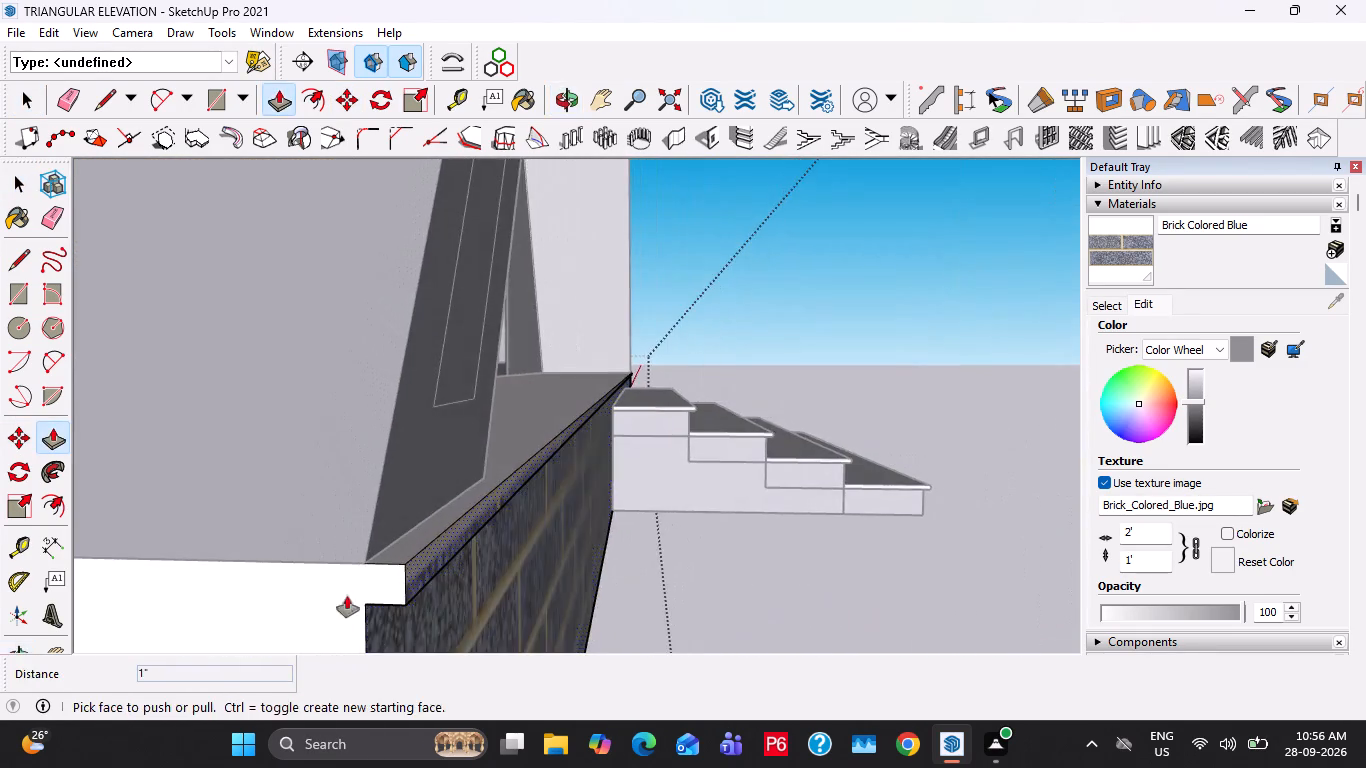
key("space")
Draw a two-point arc with a 1/2" bulge across the end profile of the platform's projecting strip.
scroll(357, 597, "up", 3)
middle_click_drag(390, 609, 483, 607)
key("a")
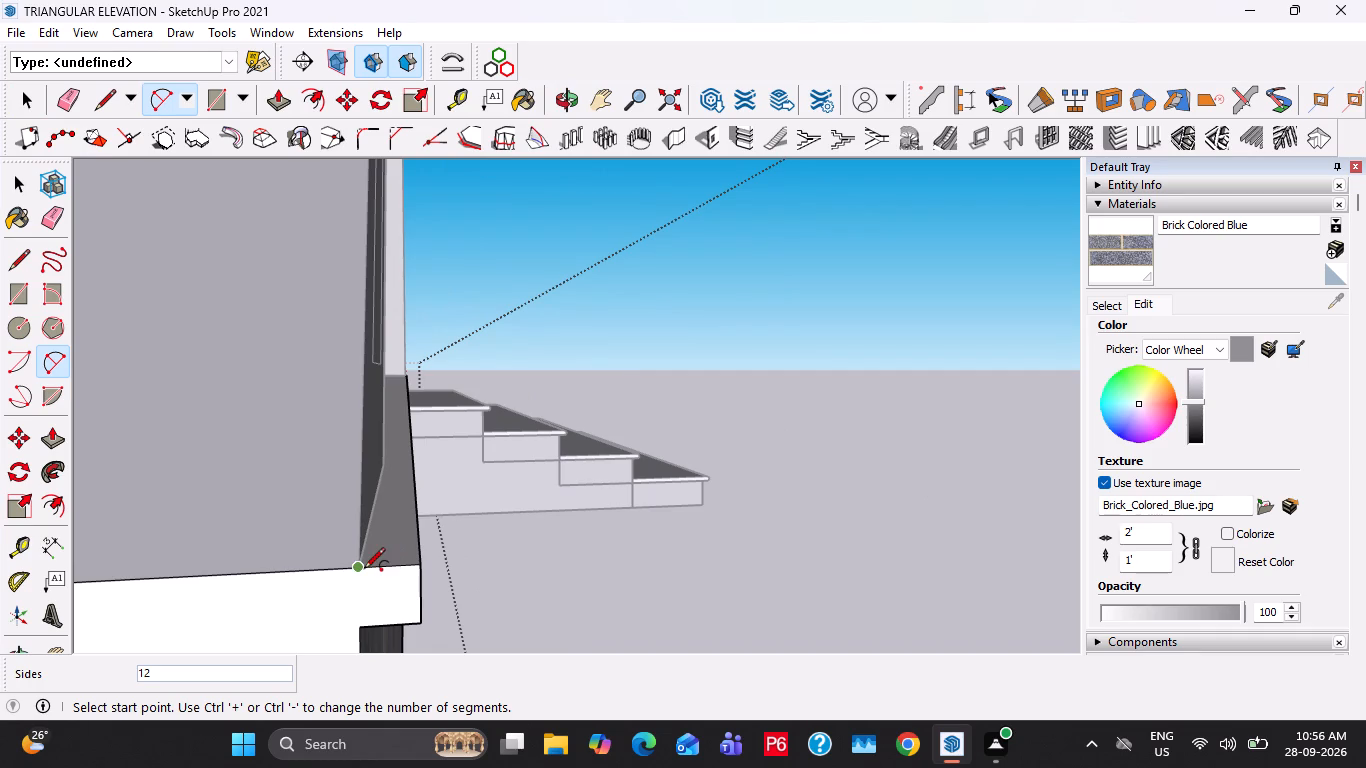
left_click(364, 570)
left_click(360, 625)
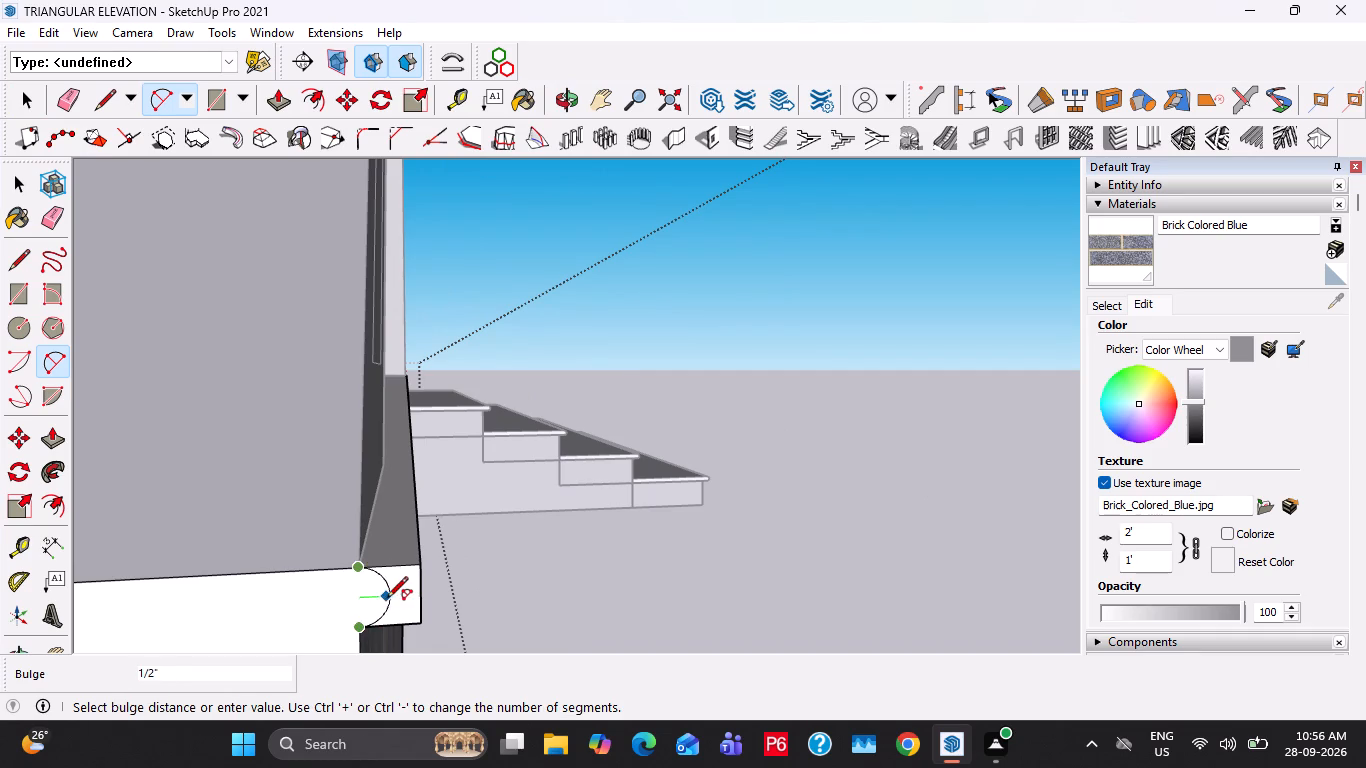
left_click(387, 599)
key("space")
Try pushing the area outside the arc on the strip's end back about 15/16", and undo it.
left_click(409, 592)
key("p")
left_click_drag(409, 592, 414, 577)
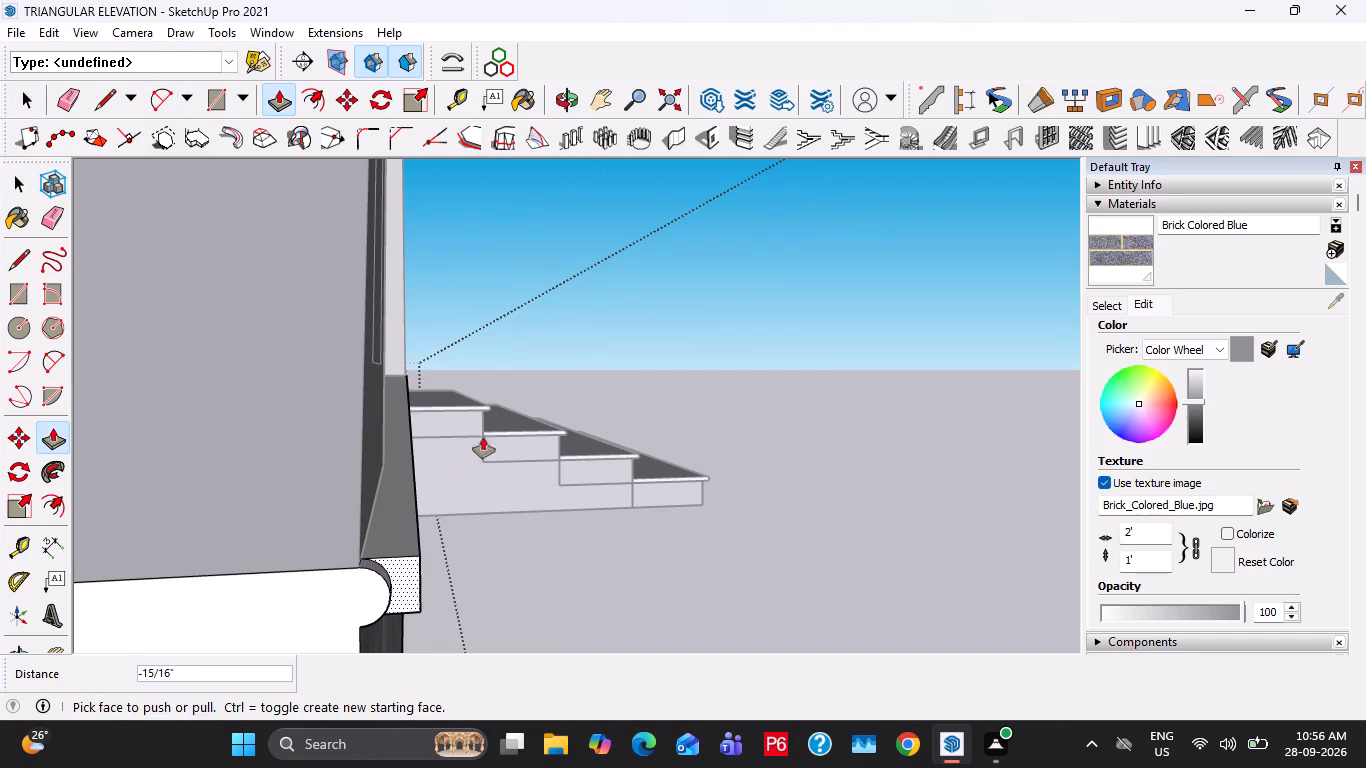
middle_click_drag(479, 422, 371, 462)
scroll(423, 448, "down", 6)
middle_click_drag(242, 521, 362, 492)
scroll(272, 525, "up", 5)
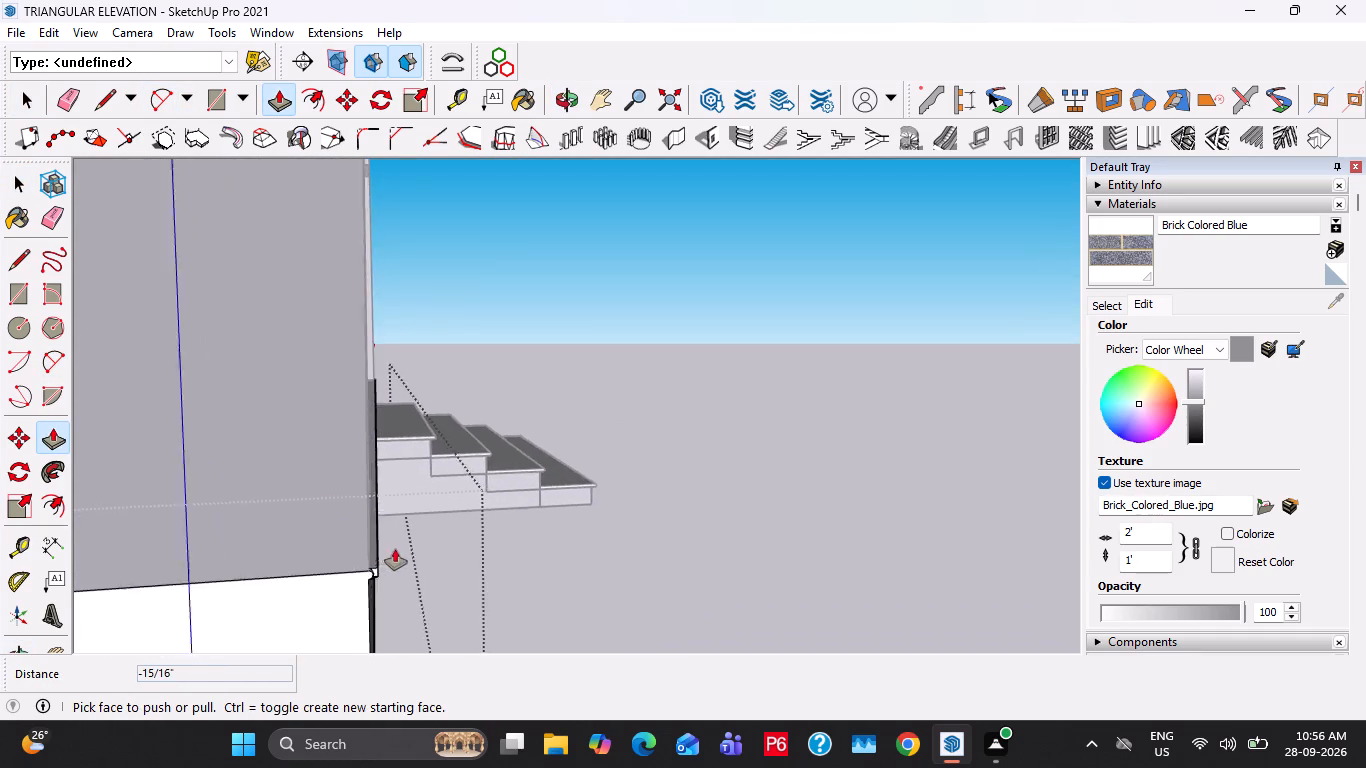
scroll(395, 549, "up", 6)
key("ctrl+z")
Push the area outside the arc back the platform's full 40' length to round the nosing, and leave the group.
left_click(373, 578)
middle_click_drag(451, 429, 272, 481)
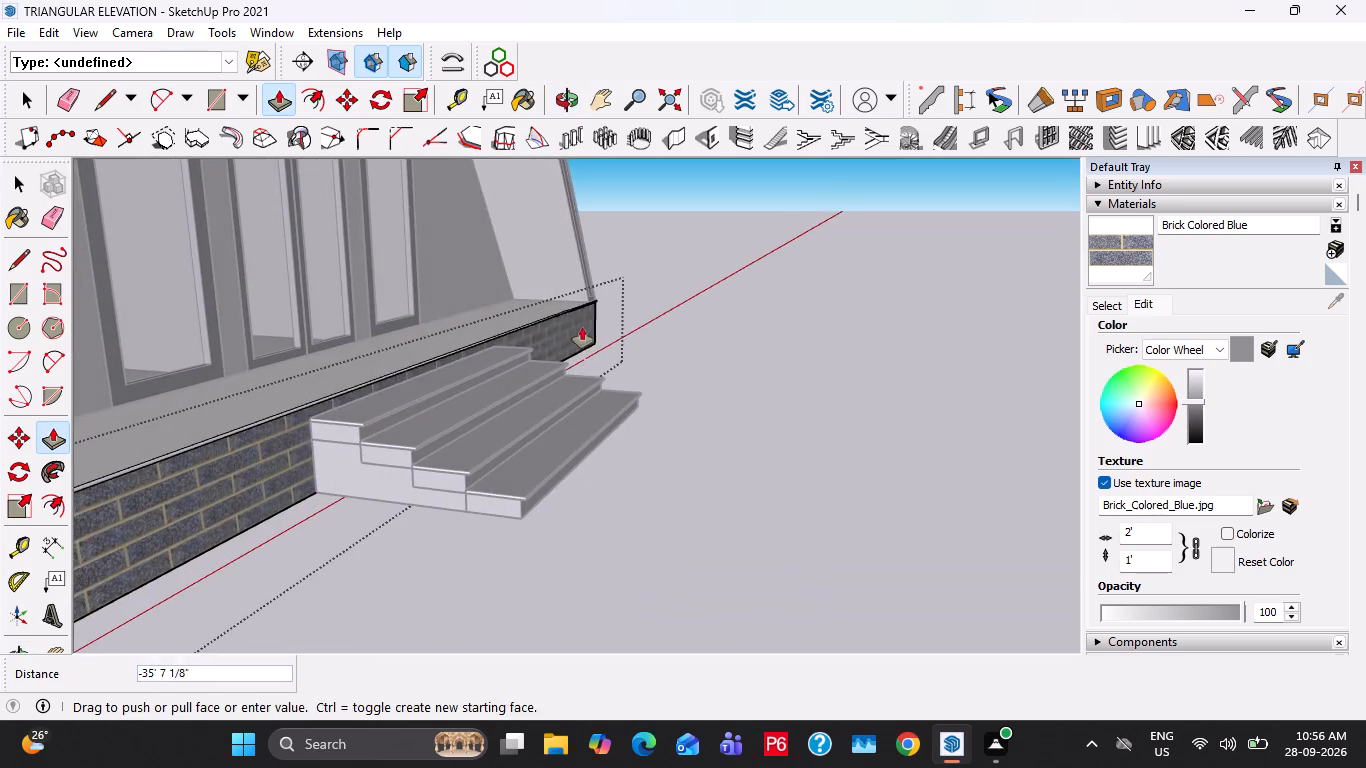
middle_click_drag(575, 326, 358, 409)
middle_click_drag(671, 343, 479, 432, "shift")
scroll(676, 361, "up", 1)
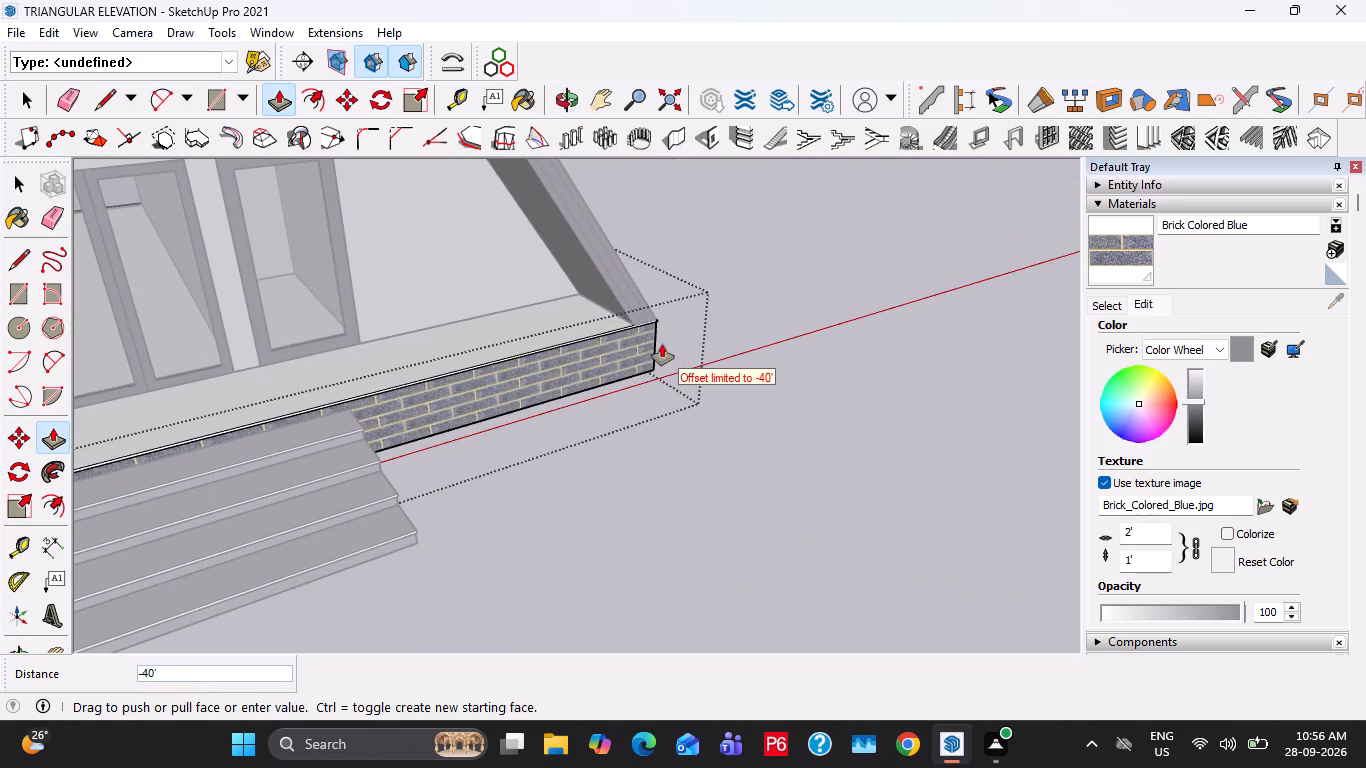
left_click(652, 356)
middle_click_drag(624, 355, 371, 346)
key("space")
scroll(685, 347, "up", 9)
key("Escape")
key("Escape")
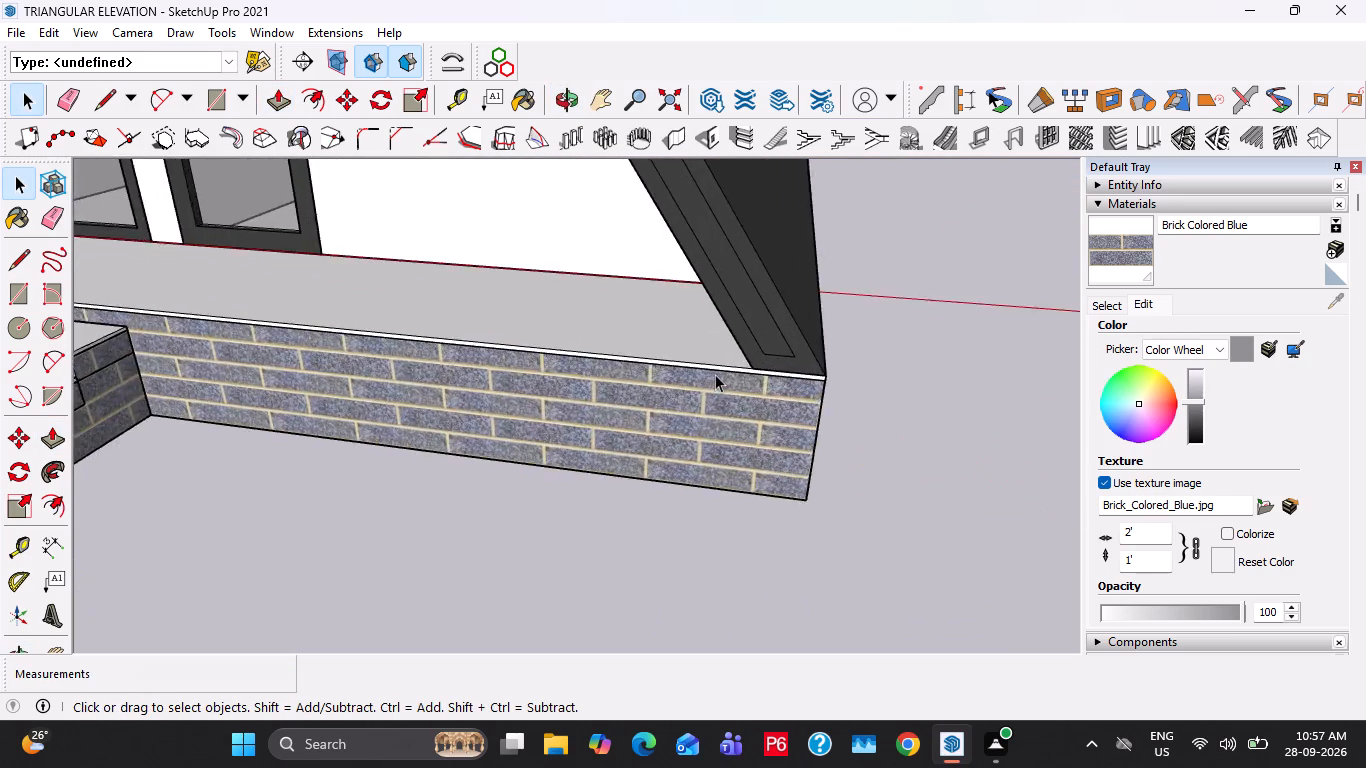
Paint the top face of the base platform with Brick Colored Blue.
scroll(715, 374, "up", 7)
middle_click_drag(712, 396, 905, 530)
double_click(698, 382)
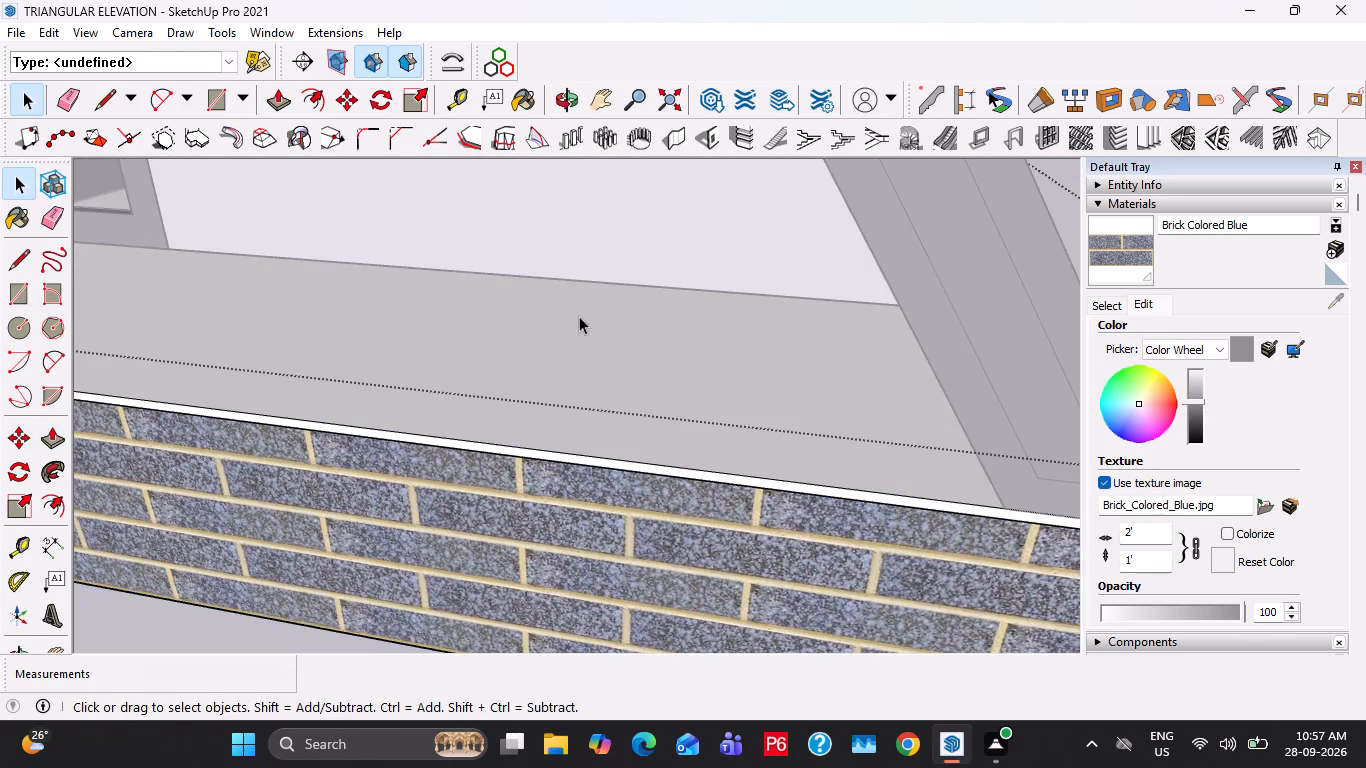
left_click(579, 316)
left_click(1095, 245)
left_click(695, 407)
key("space")
scroll(682, 416, "down", 11)
key("Escape")
key("Escape")
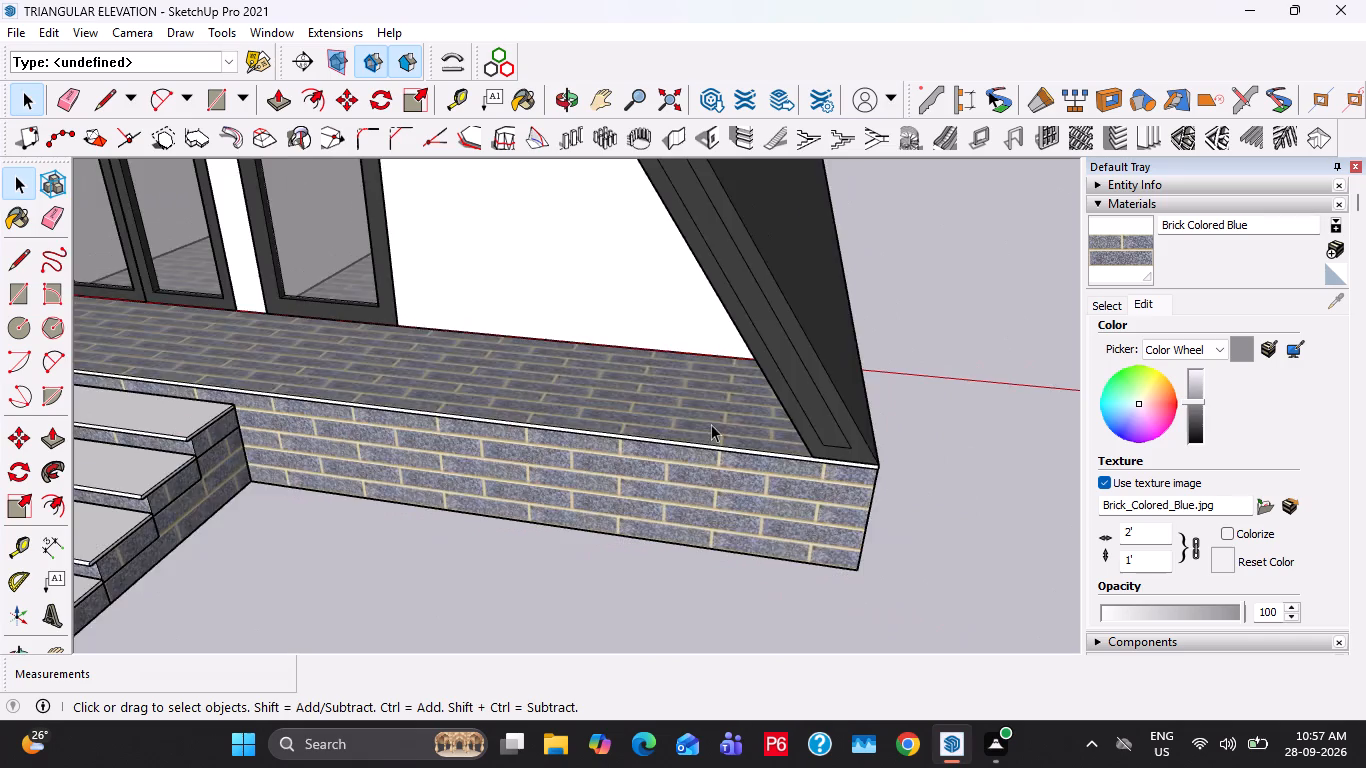
Draw a rectangle corner to corner over the upper-floor wall opening.
scroll(711, 424, "down", 4)
middle_click_drag(500, 444, 788, 445)
scroll(587, 422, "down", 4)
middle_click_drag(551, 368, 589, 420, "shift")
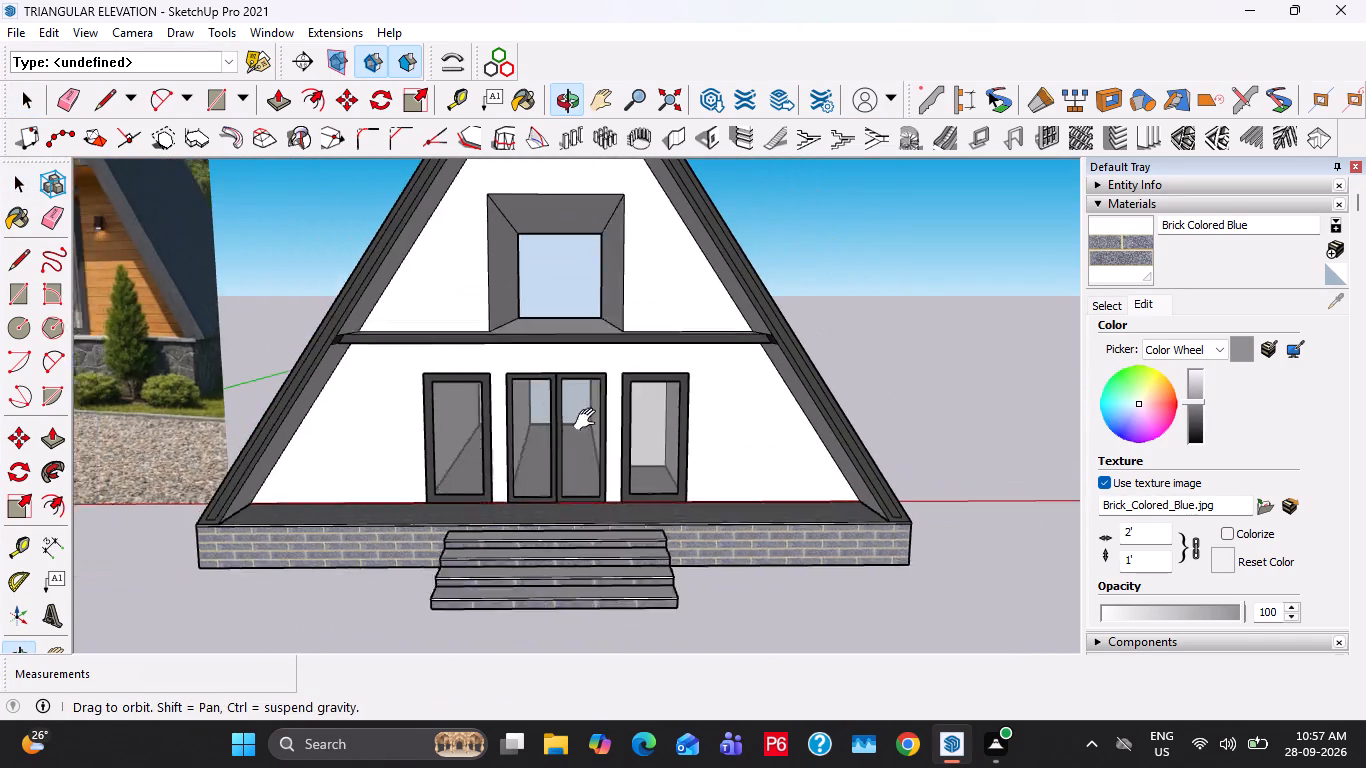
middle_click_drag(589, 420, 633, 562, "shift")
scroll(539, 396, "up", 5)
left_click(525, 371)
key("r")
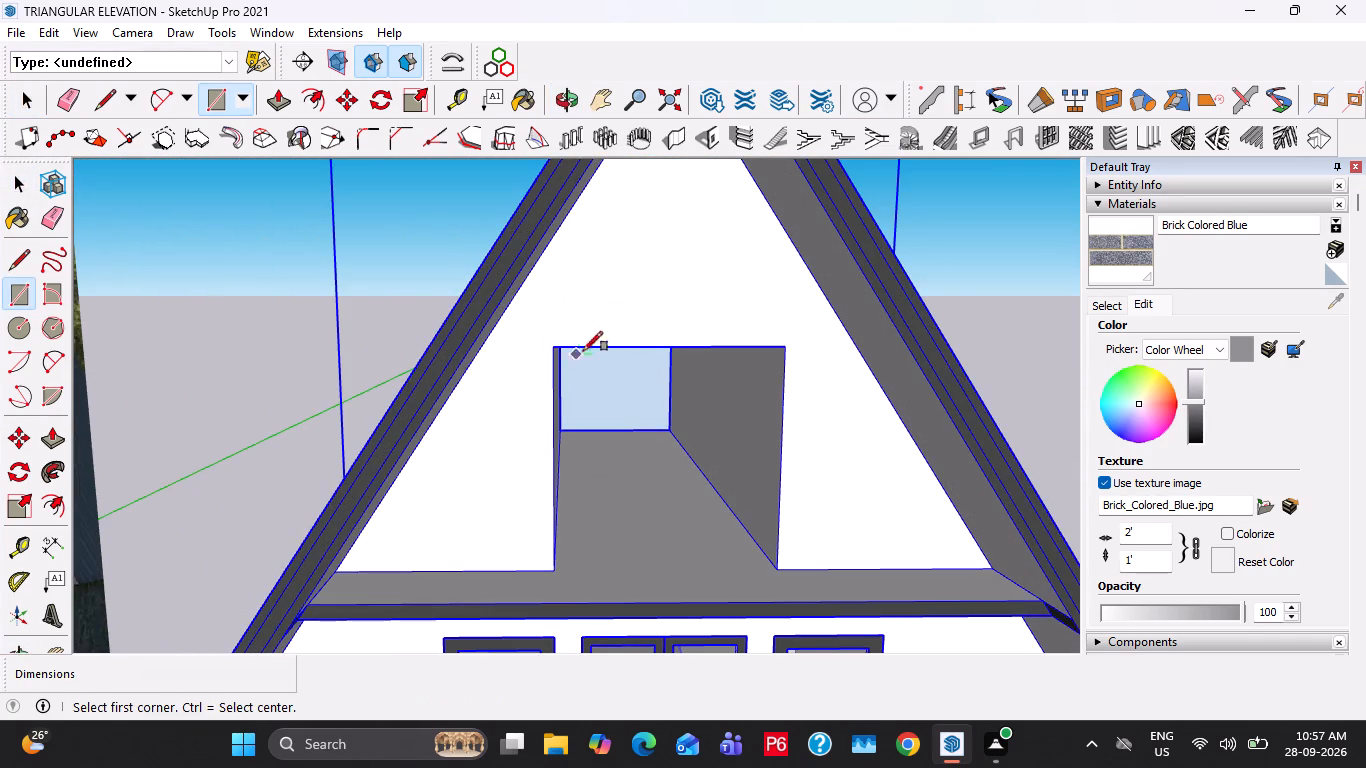
left_click(557, 348)
left_click(776, 563)
key("space")
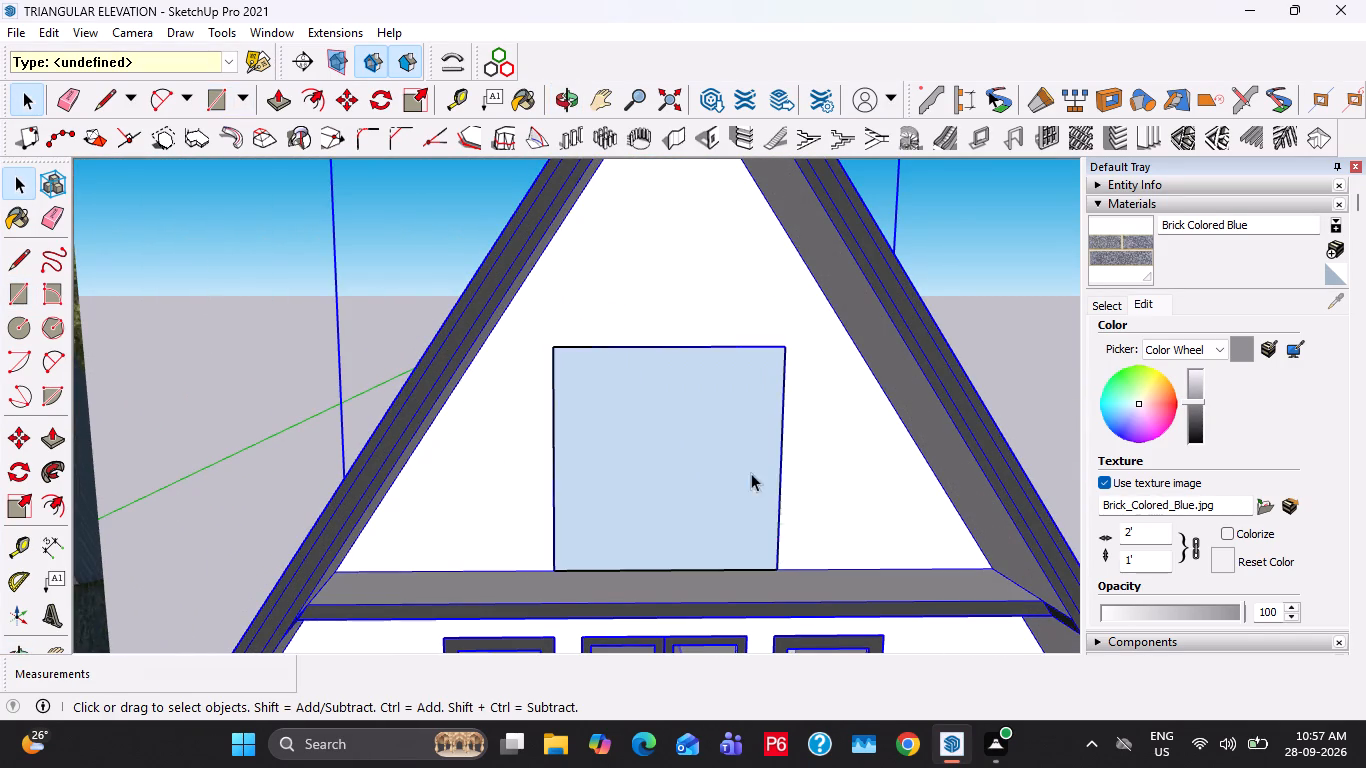
Copy the upper opening's rectangle, face and edges, 20' sideways along the red axis toward the reference image.
scroll(745, 473, "down", 12)
scroll(379, 418, "up", 5)
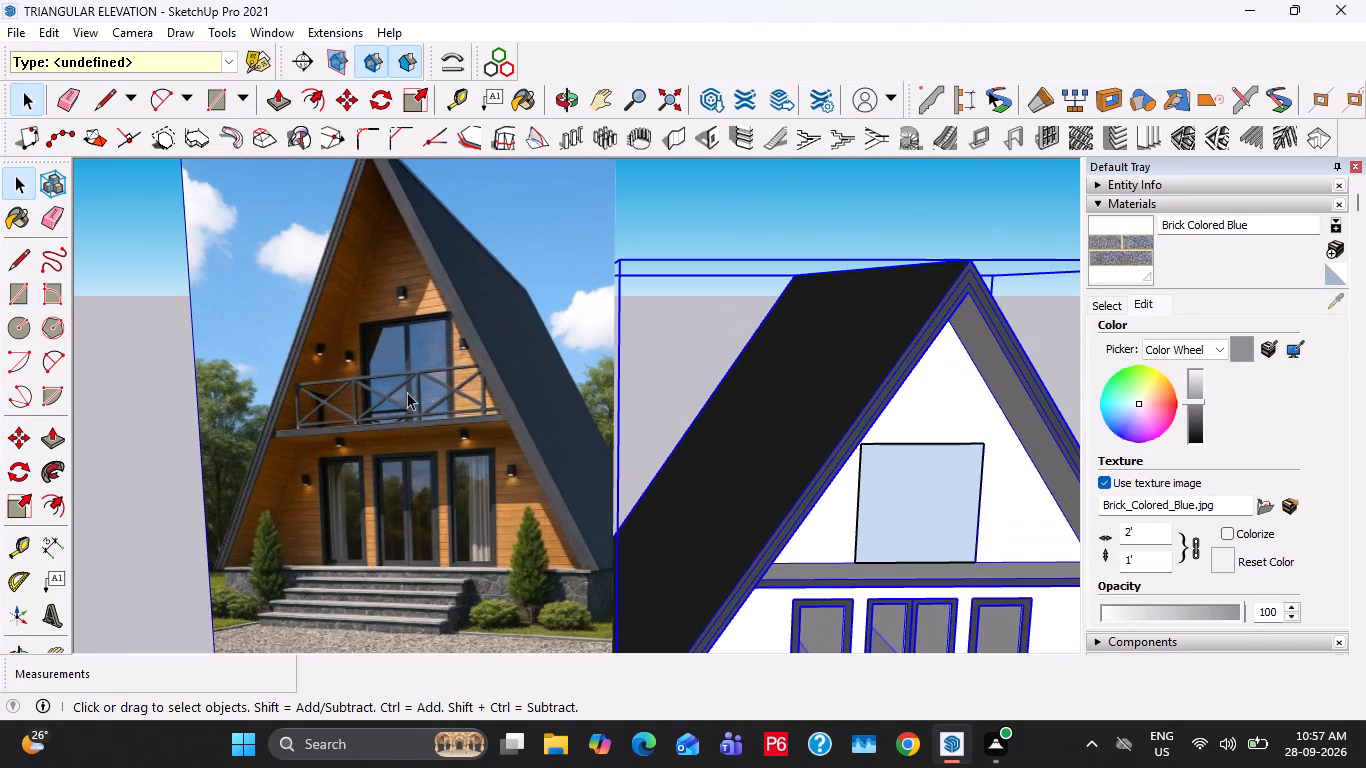
middle_click_drag(861, 523, 669, 485, "shift")
left_click(741, 473)
double_click(740, 471)
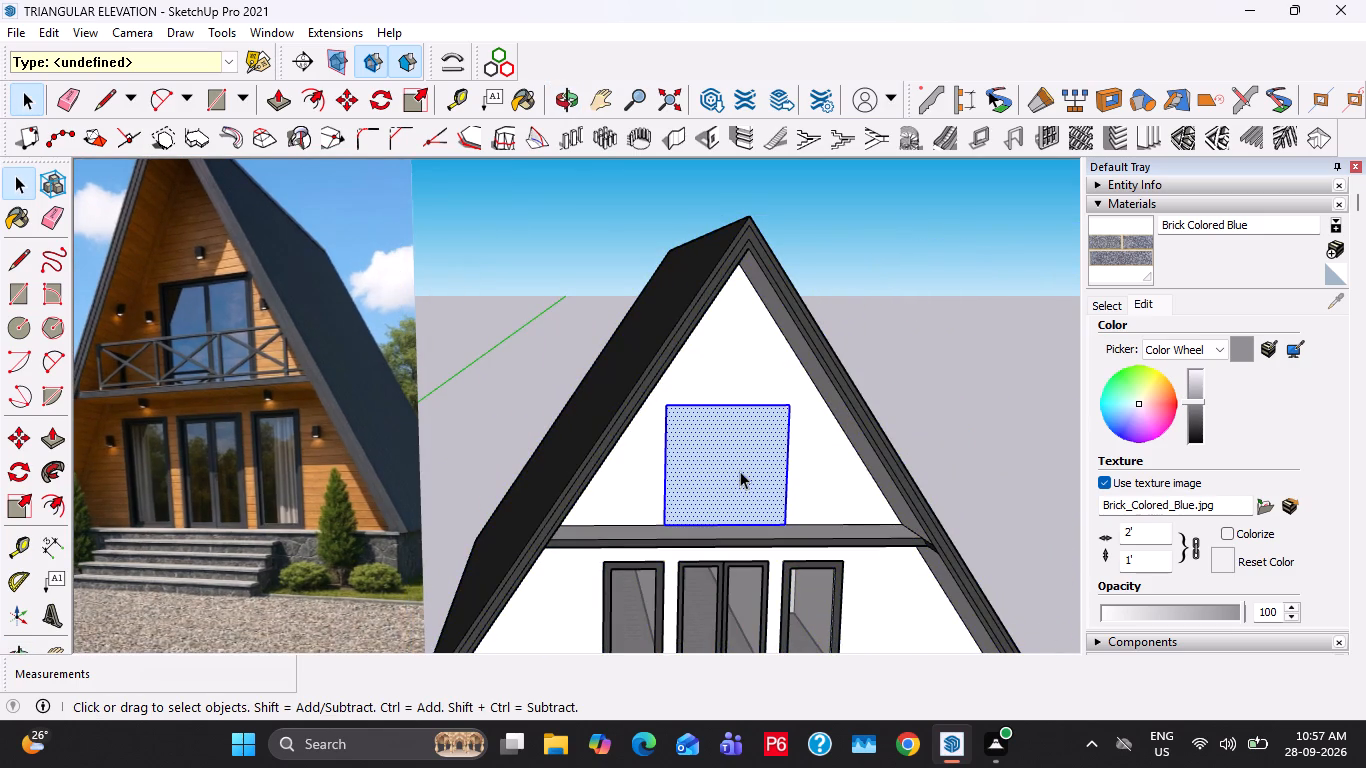
scroll(753, 464, "down", 4)
key("m")
left_click(780, 501)
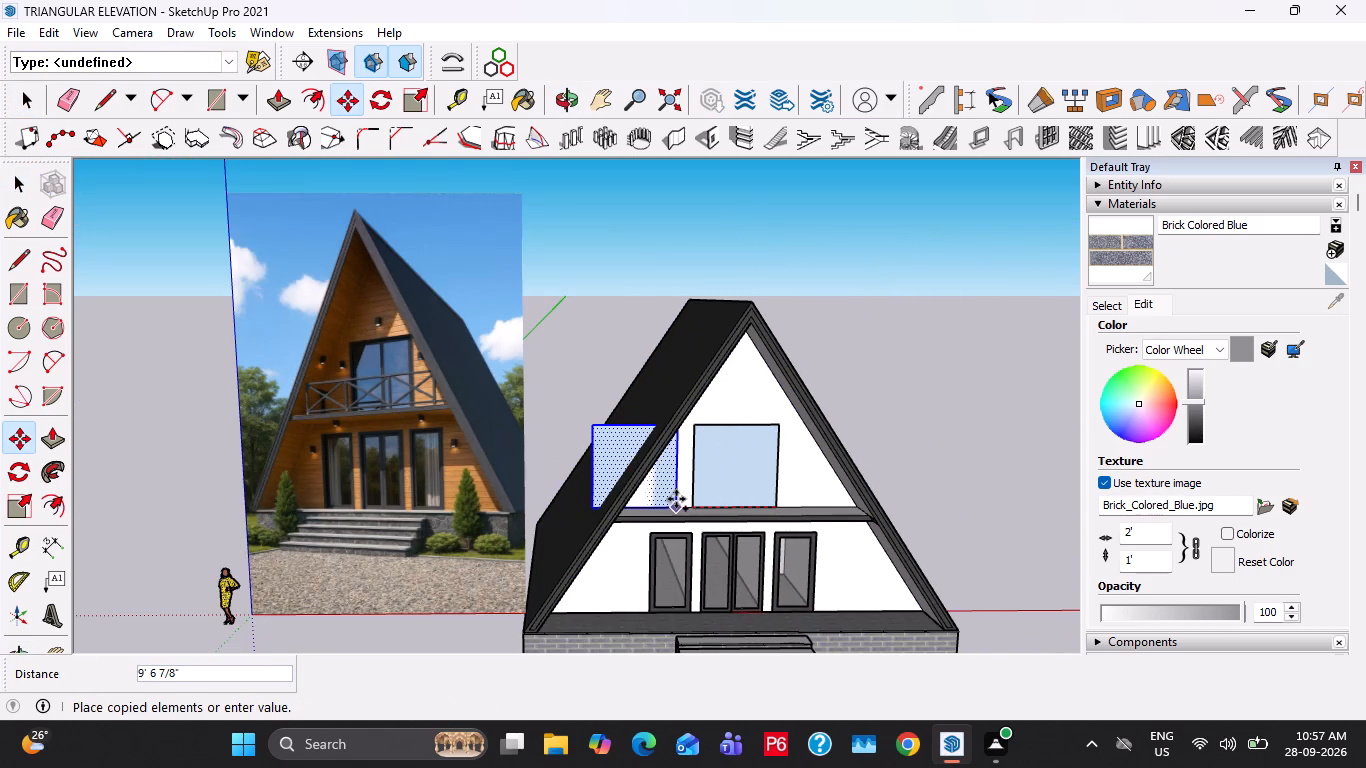
type("20'")
key("Return")
key("space")
scroll(493, 442, "up", 6)
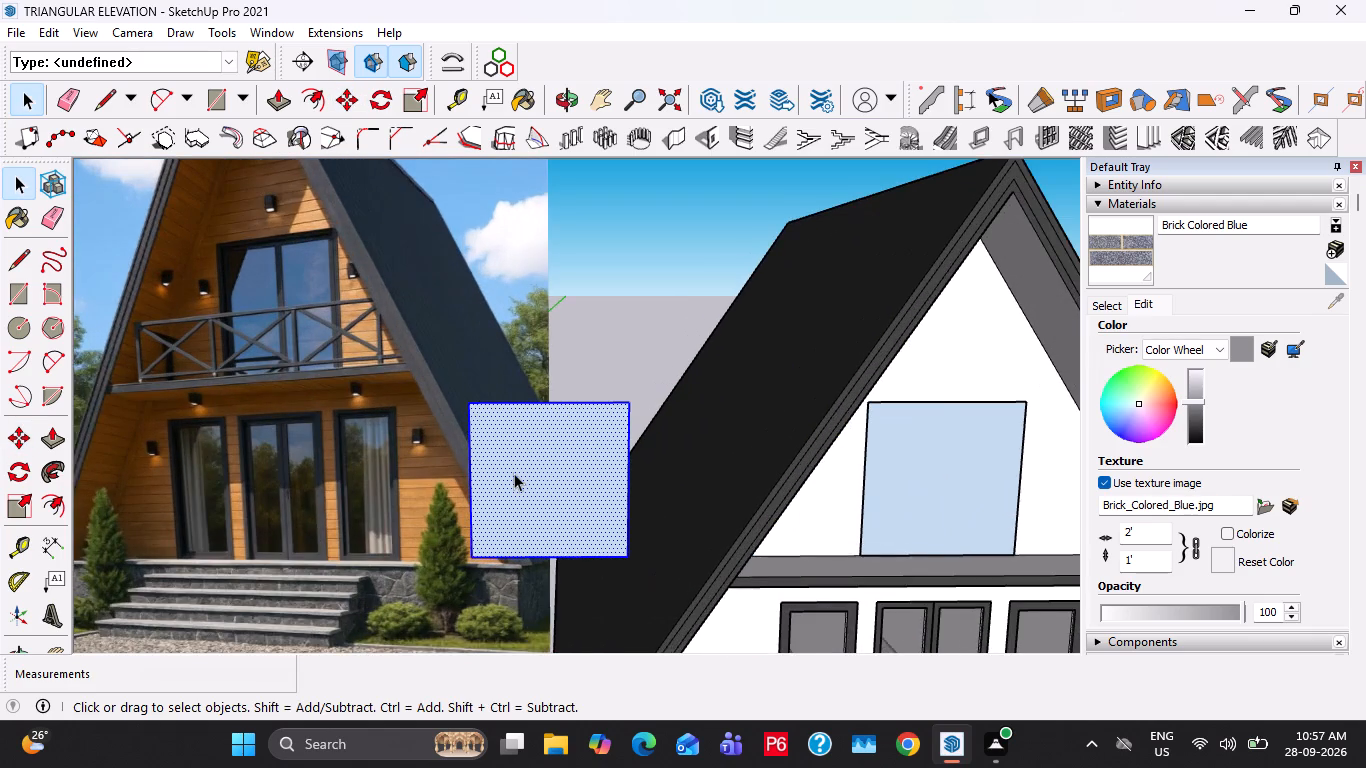
Split the copied rectangle with a vertical line at its midpoint and erase the half nearer the house model.
scroll(514, 473, "up", 1)
key("l")
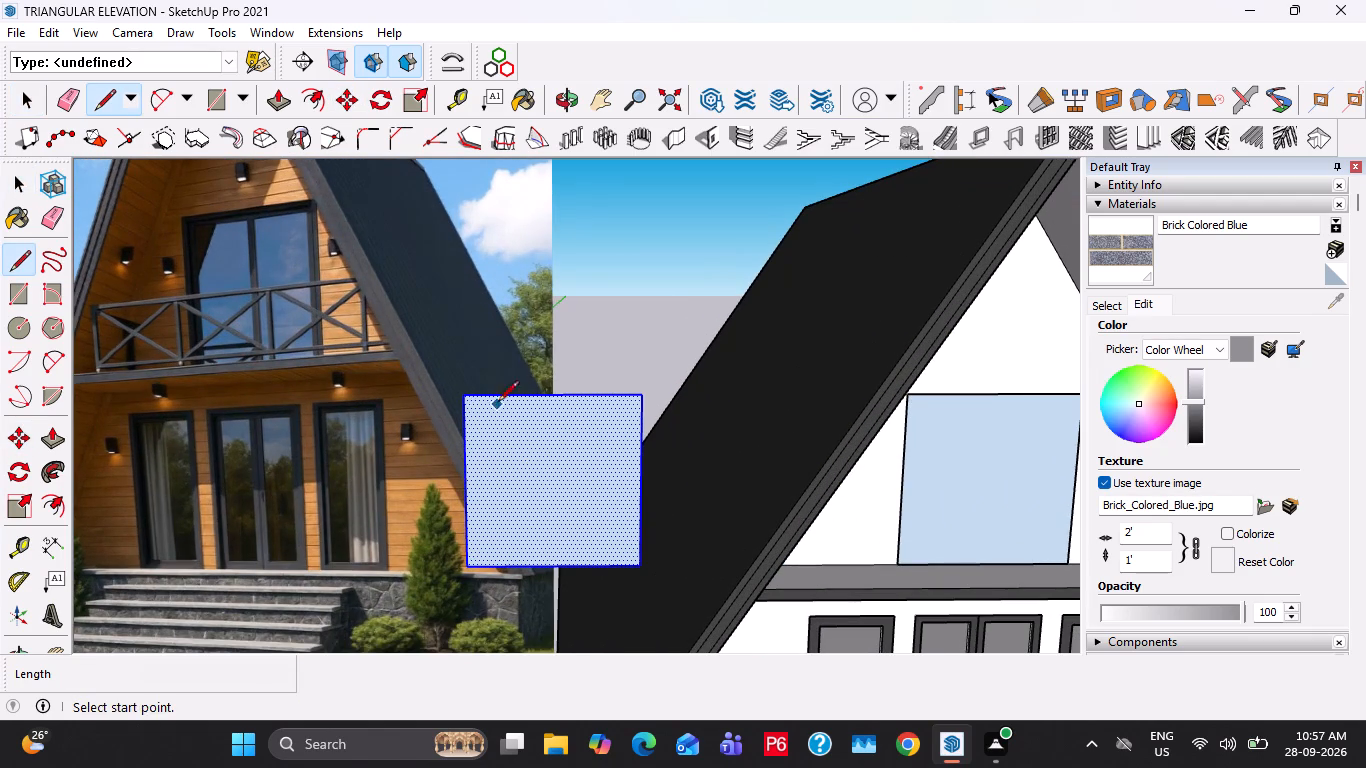
left_click(554, 399)
left_click(559, 563)
key("space")
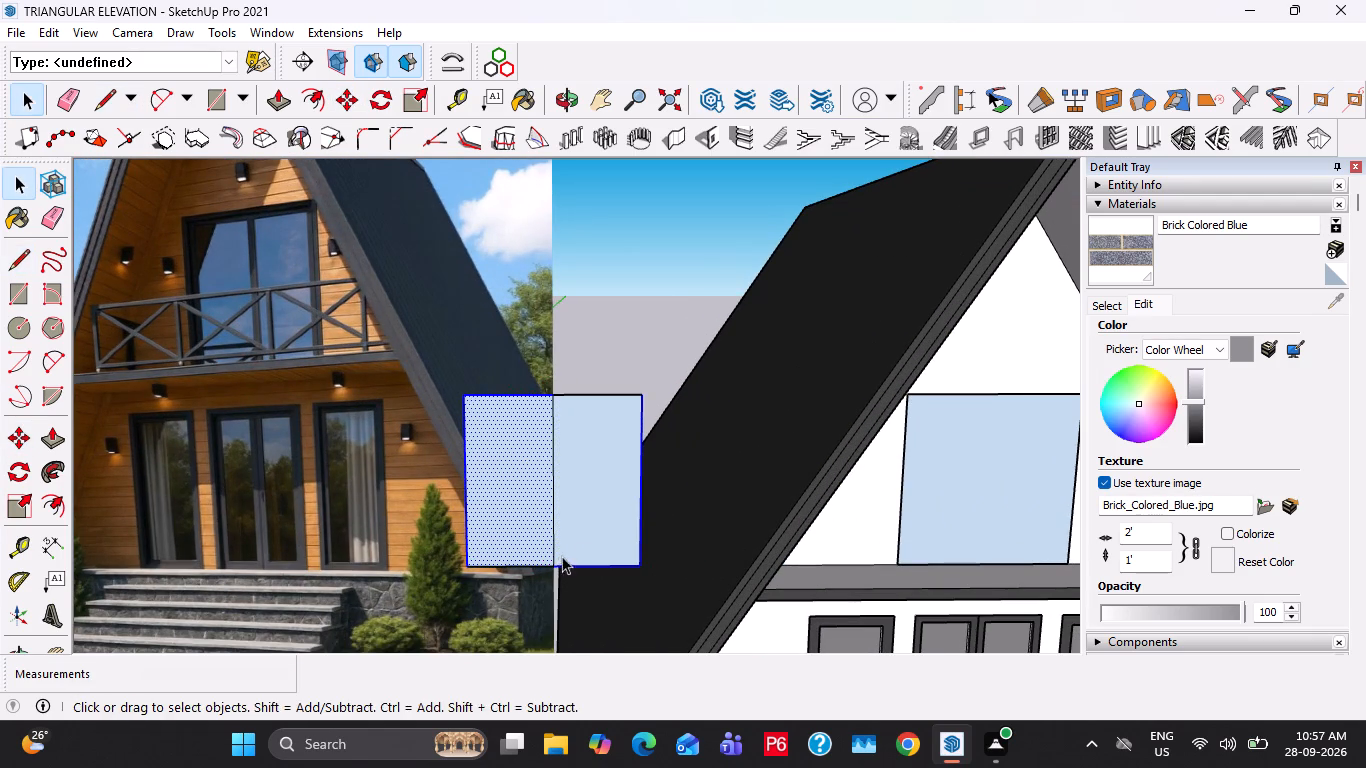
key("e")
left_click_drag(596, 553, 639, 534)
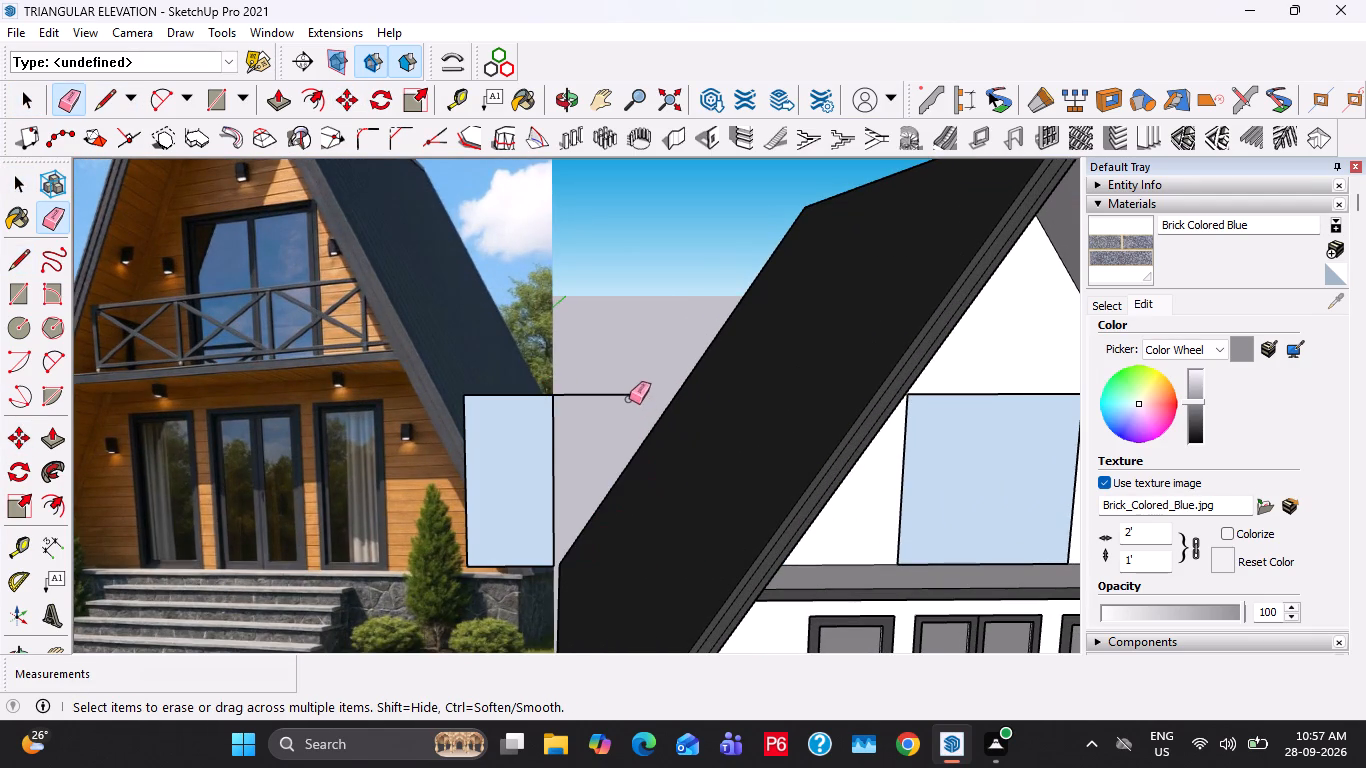
left_click_drag(628, 396, 627, 377)
Offset the remaining half rectangle's outline 3" inward to form the outer frame border.
left_click(533, 450)
key("space")
key("f")
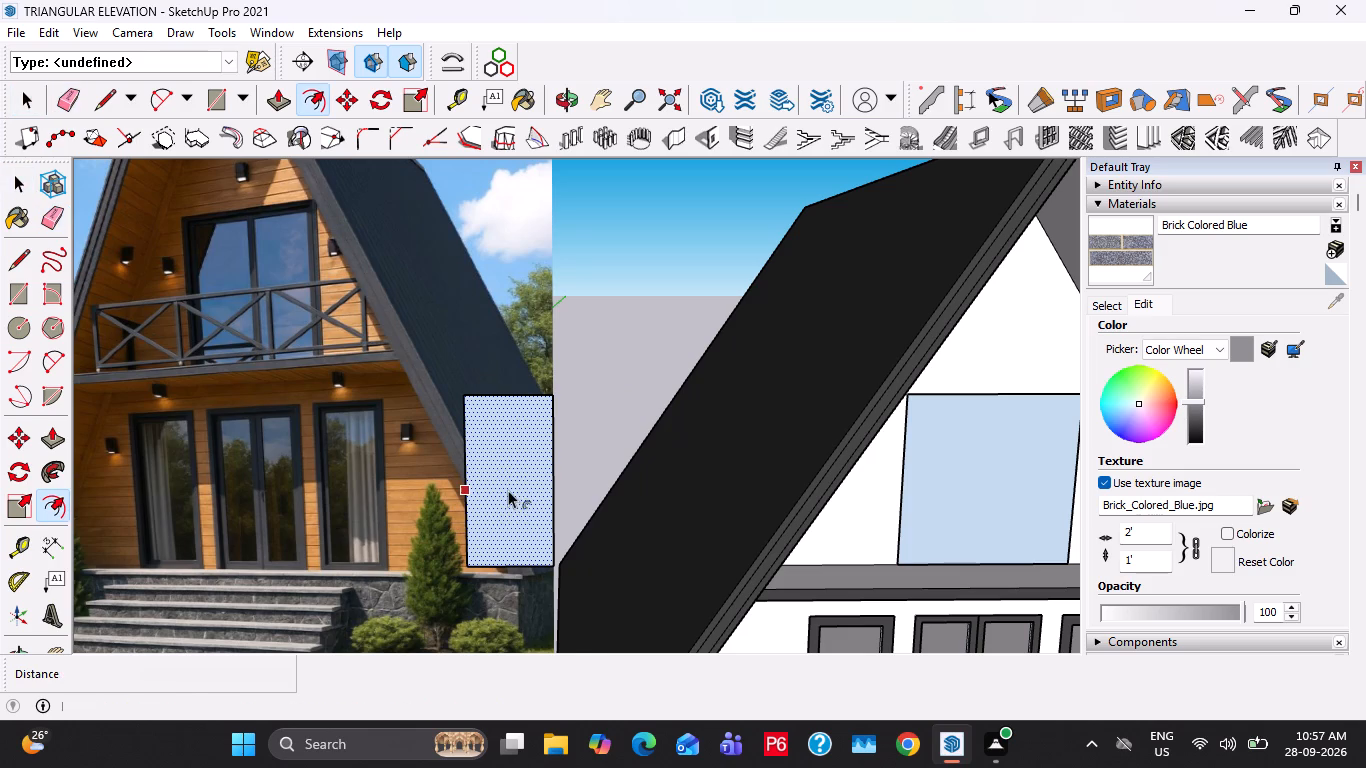
left_click(508, 490)
key("3")
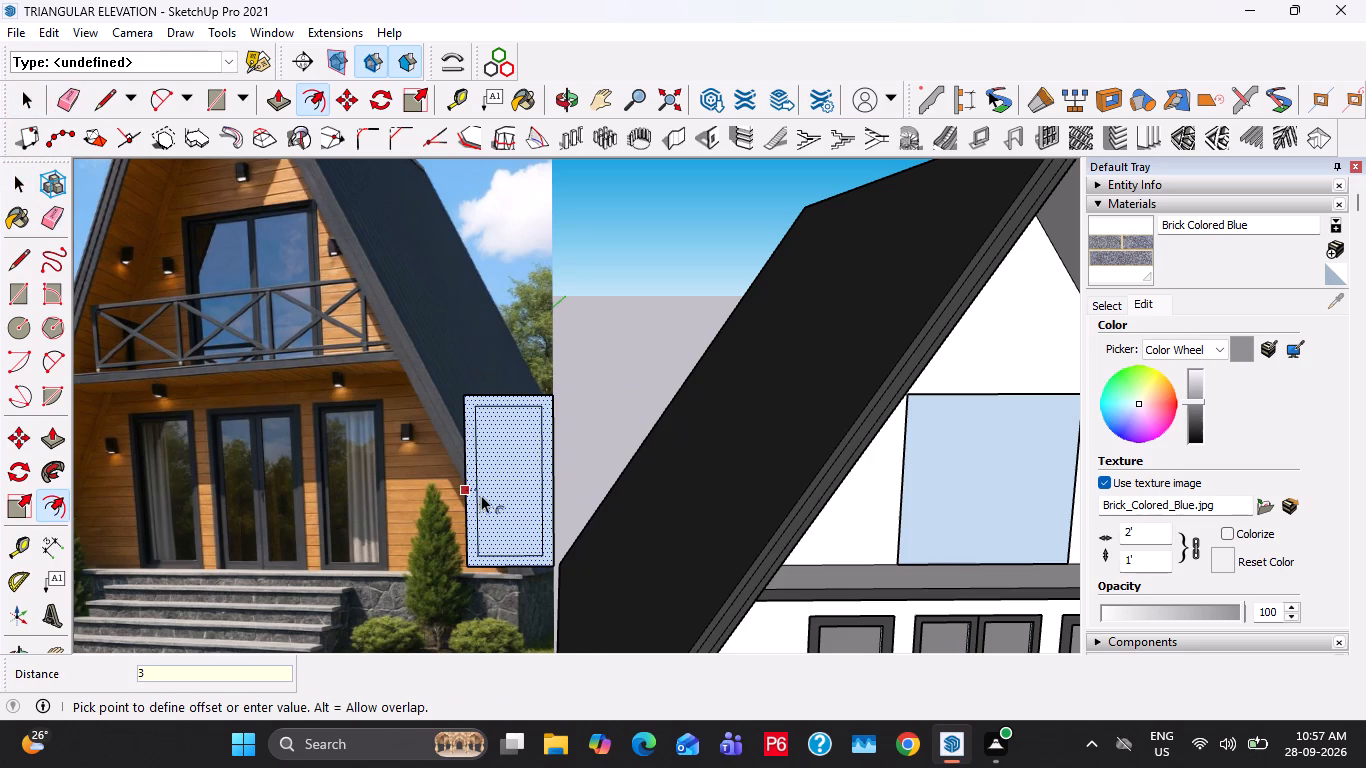
key("shift+quotedbl")
key("Return")
key("space")
Push/Pull the outer frame border out 1".
middle_click_drag(509, 459, 548, 517)
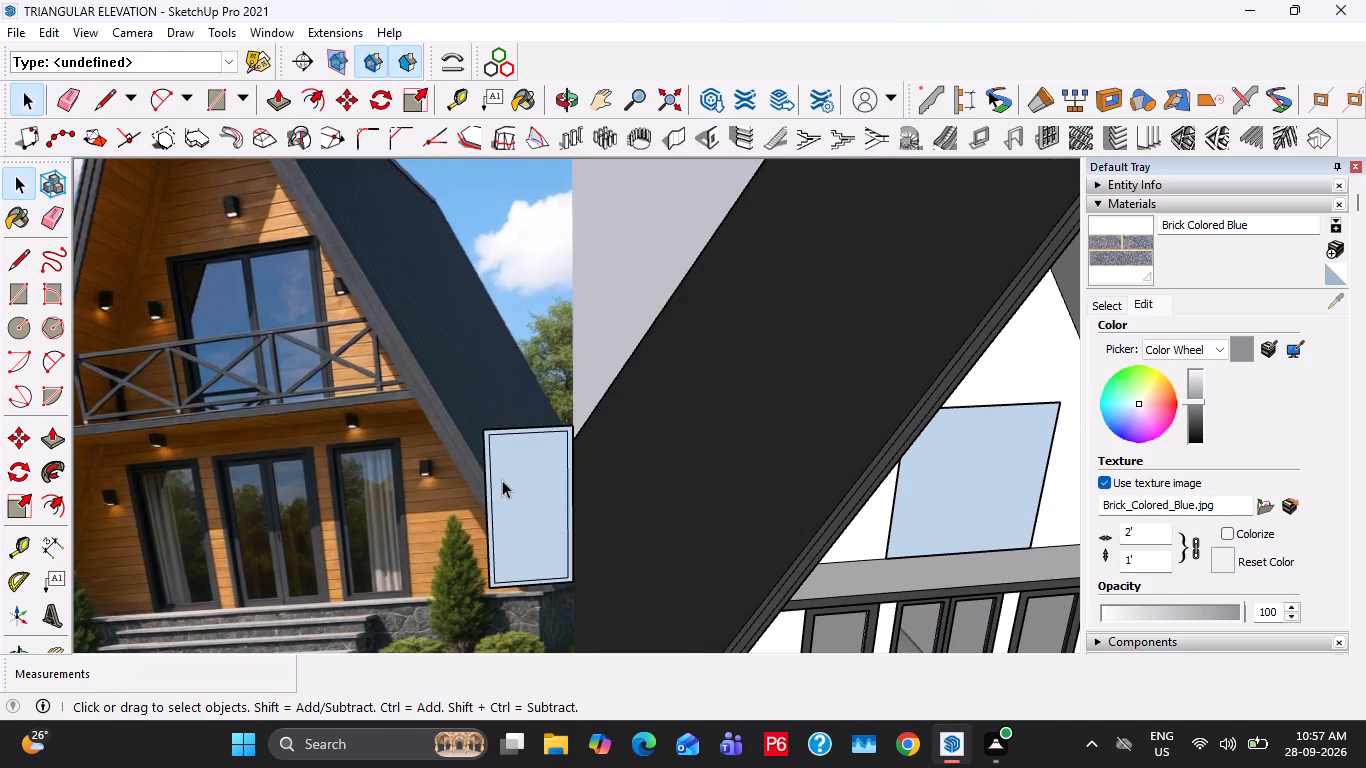
scroll(512, 455, "up", 3)
double_click(521, 474)
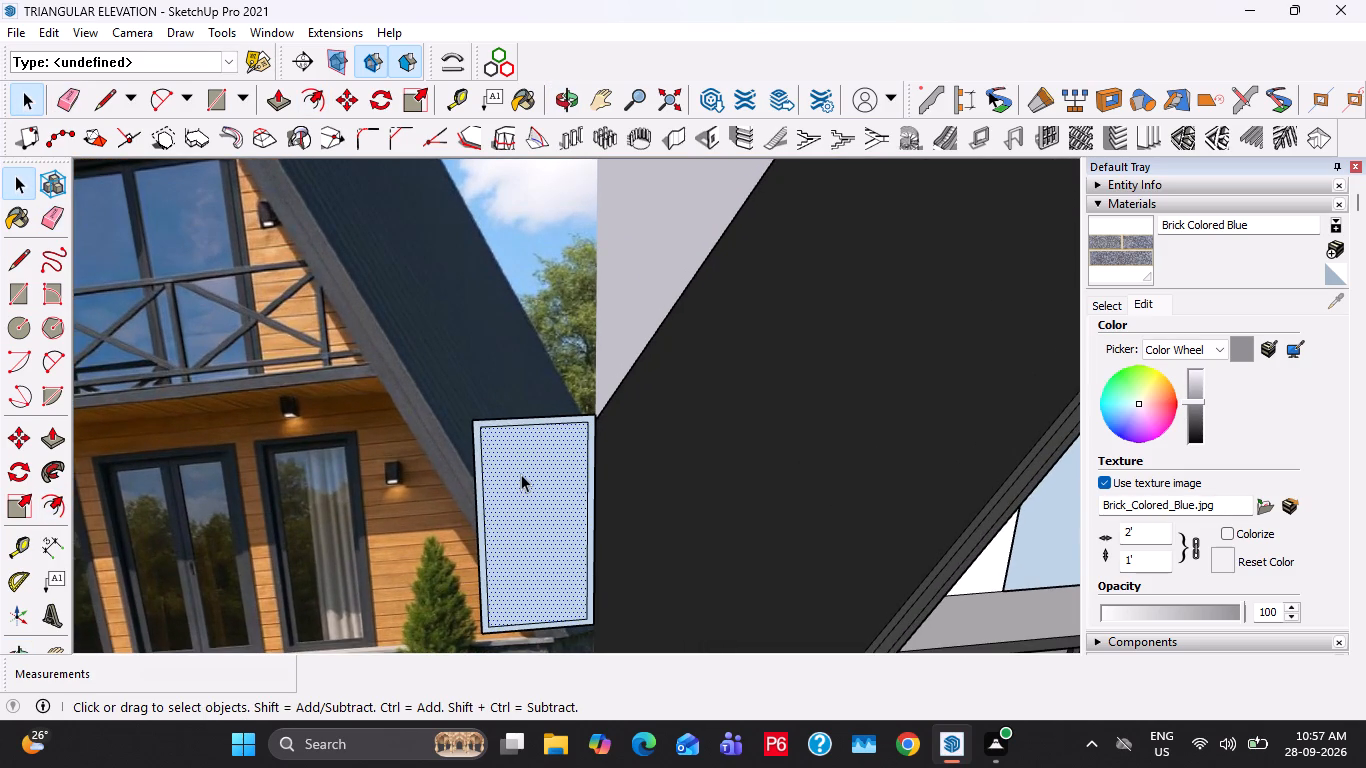
left_click(516, 421)
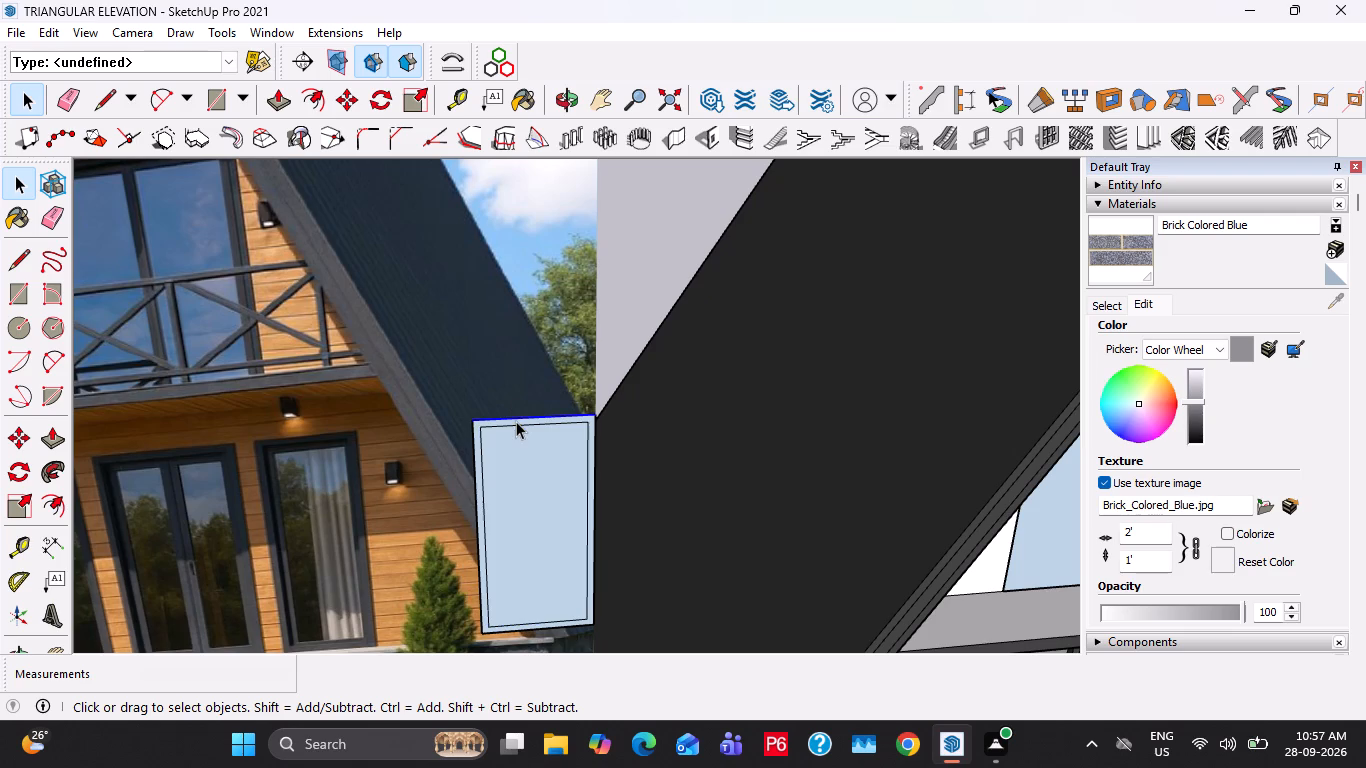
key("p")
left_click(516, 421)
type("1\"")
key("Return")
key("space")
Start a tape measurement from the inner edge of the raised outer border.
scroll(513, 429, "up", 15)
key("t")
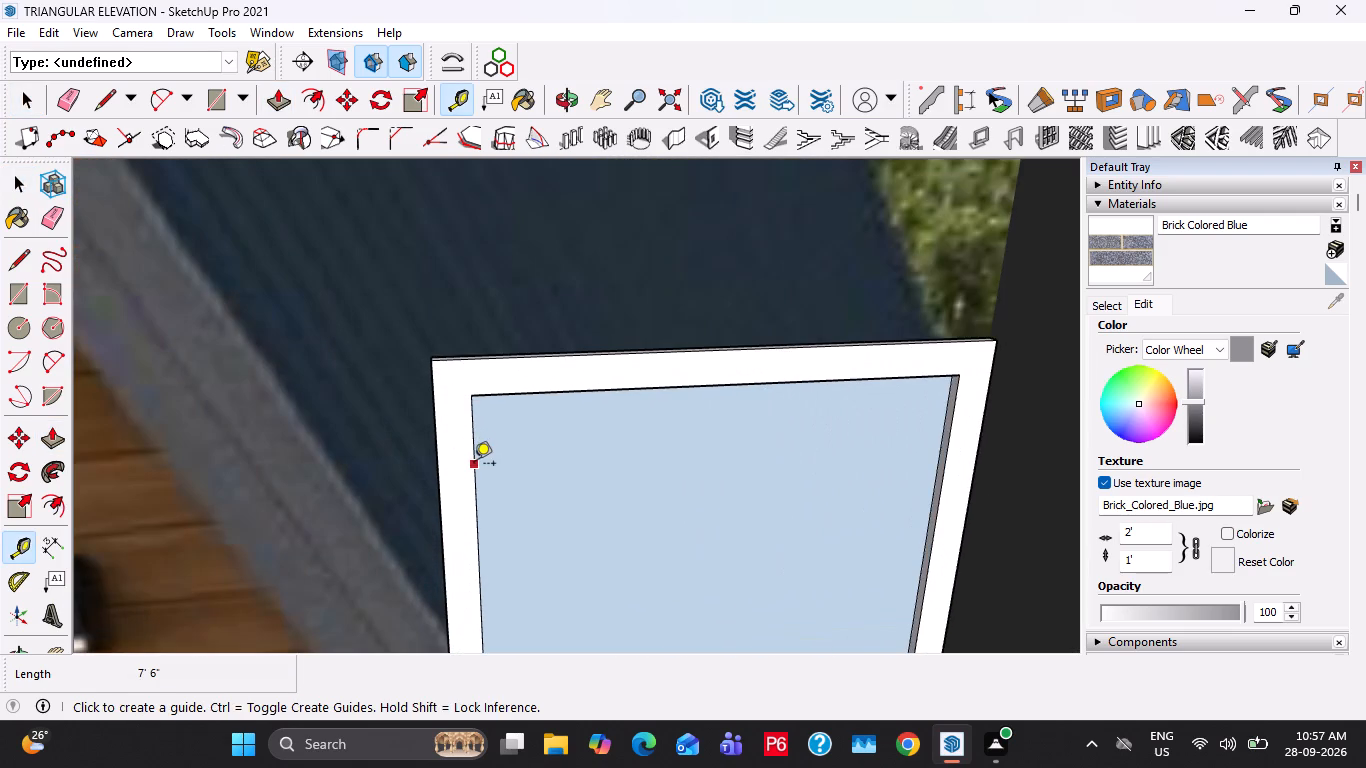
left_click(474, 465)
key("space")
Offset the inner pane face 2" inward to form a second, inner frame border.
scroll(509, 457, "down", 11)
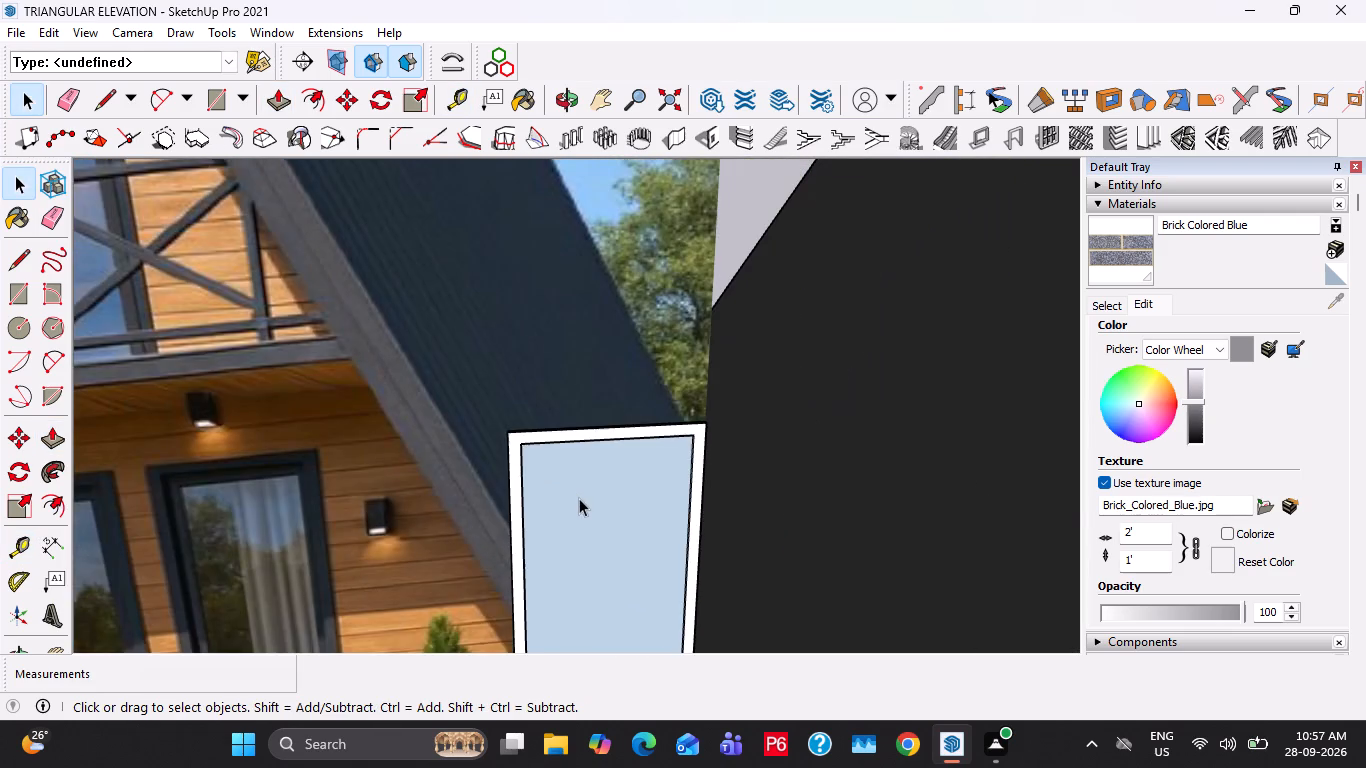
scroll(579, 488, "down", 5)
left_click(572, 512)
scroll(572, 517, "up", 1)
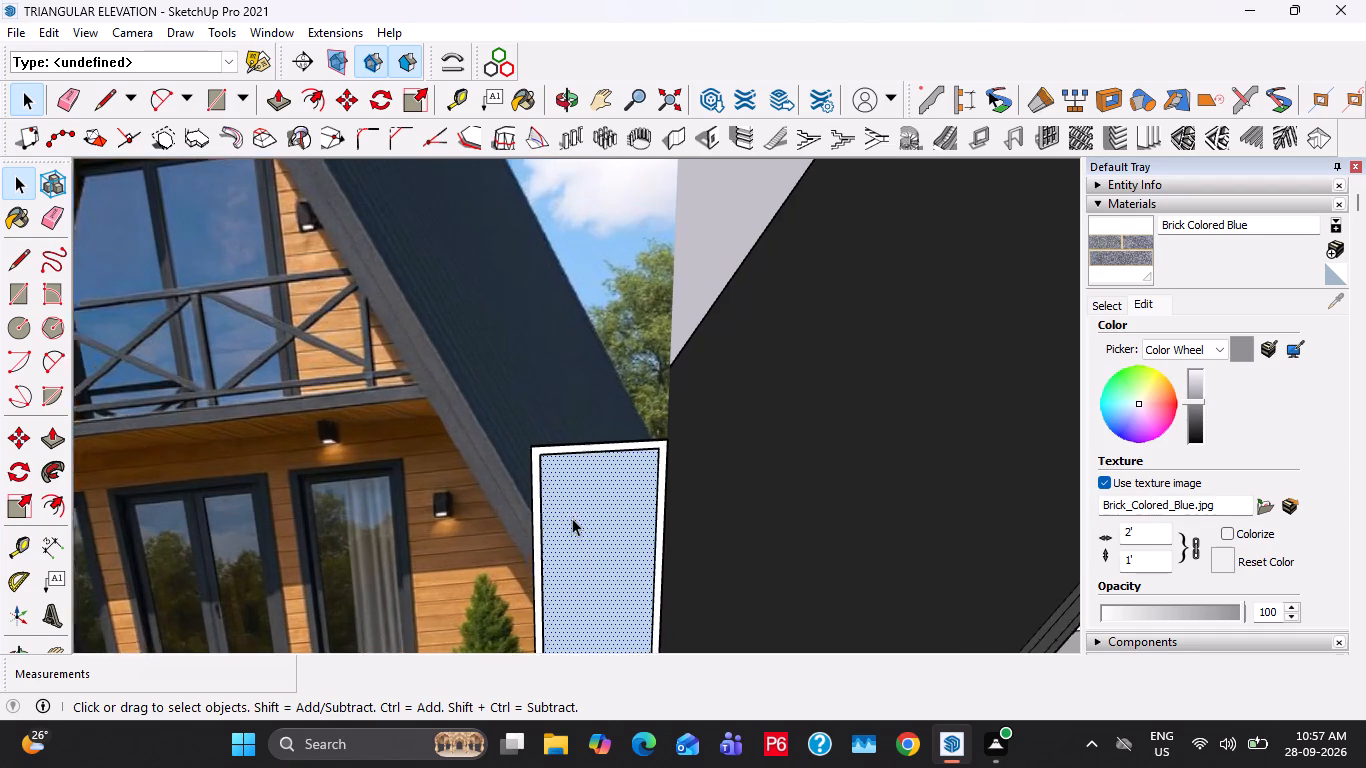
scroll(572, 518, "up", 1)
key("f")
left_click(552, 527)
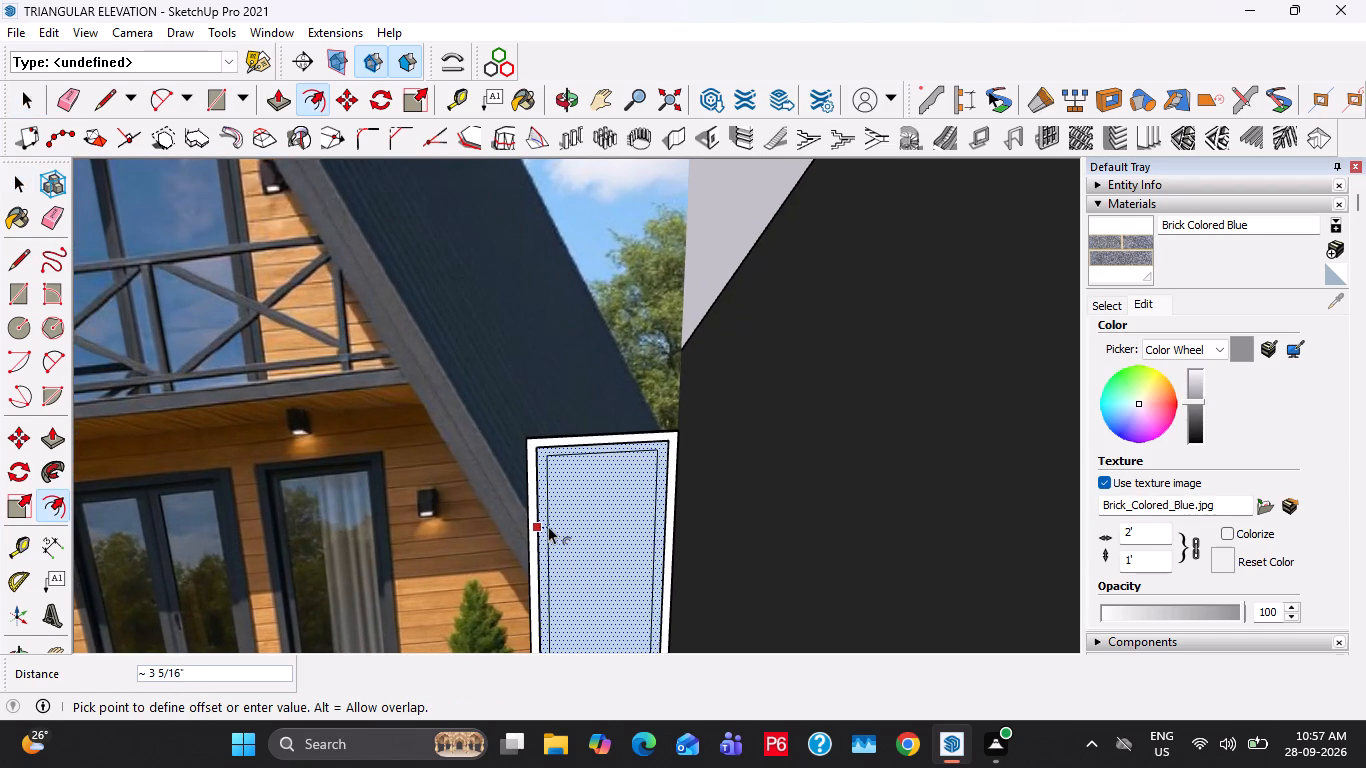
key("2")
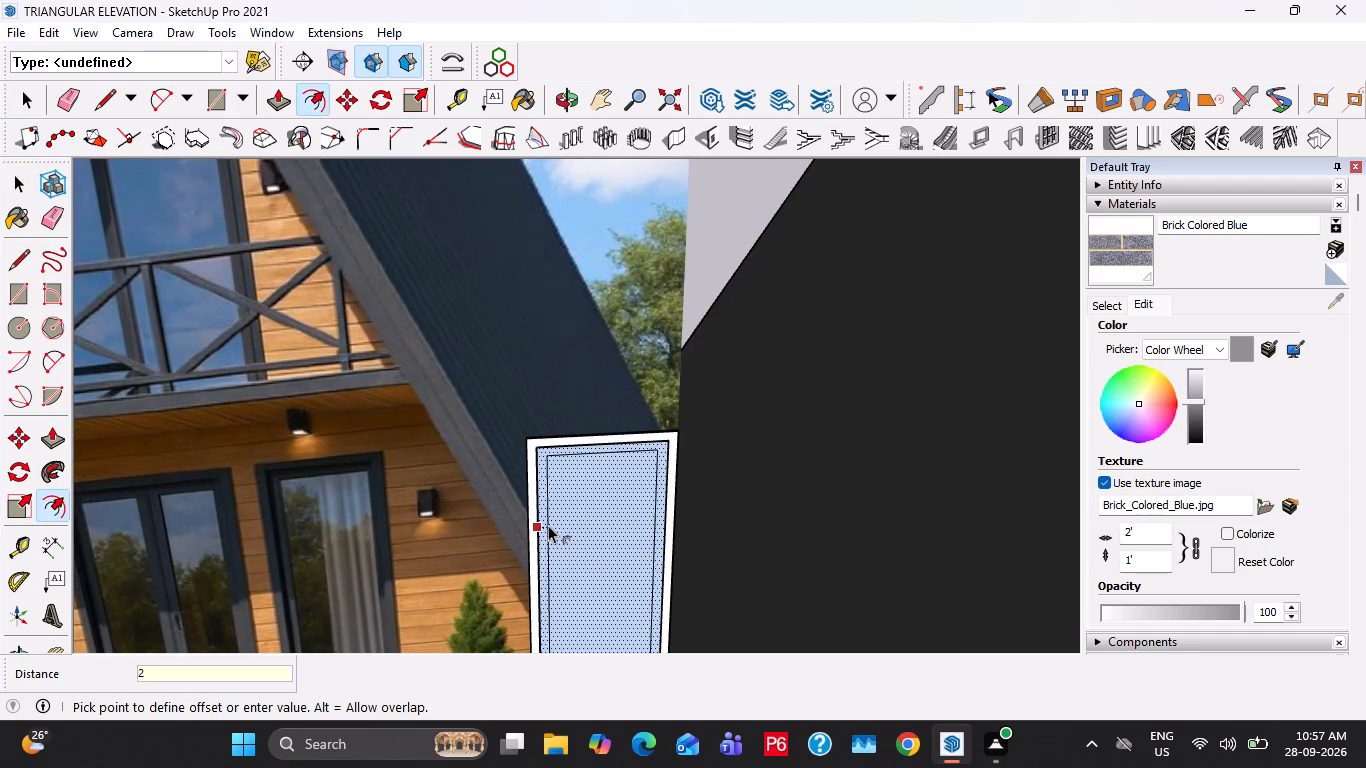
key("shift+quotedbl")
key("Return")
key("space")
Pull the outer frame's front face out by a further 2", checking its depth with the Tape Measure.
scroll(565, 470, "up", 16)
middle_click_drag(542, 464, 449, 463)
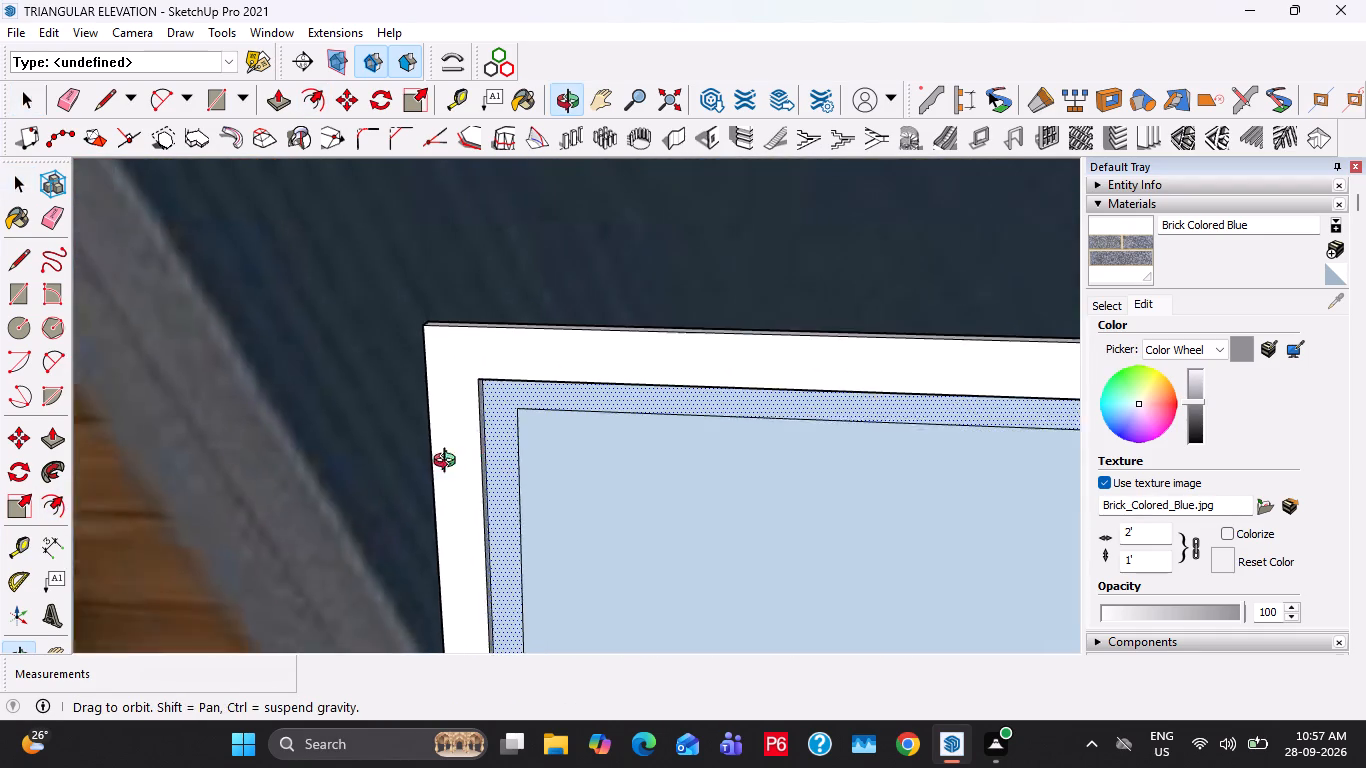
middle_click_drag(449, 463, 361, 455)
left_click(485, 373)
middle_click_drag(516, 380, 458, 519)
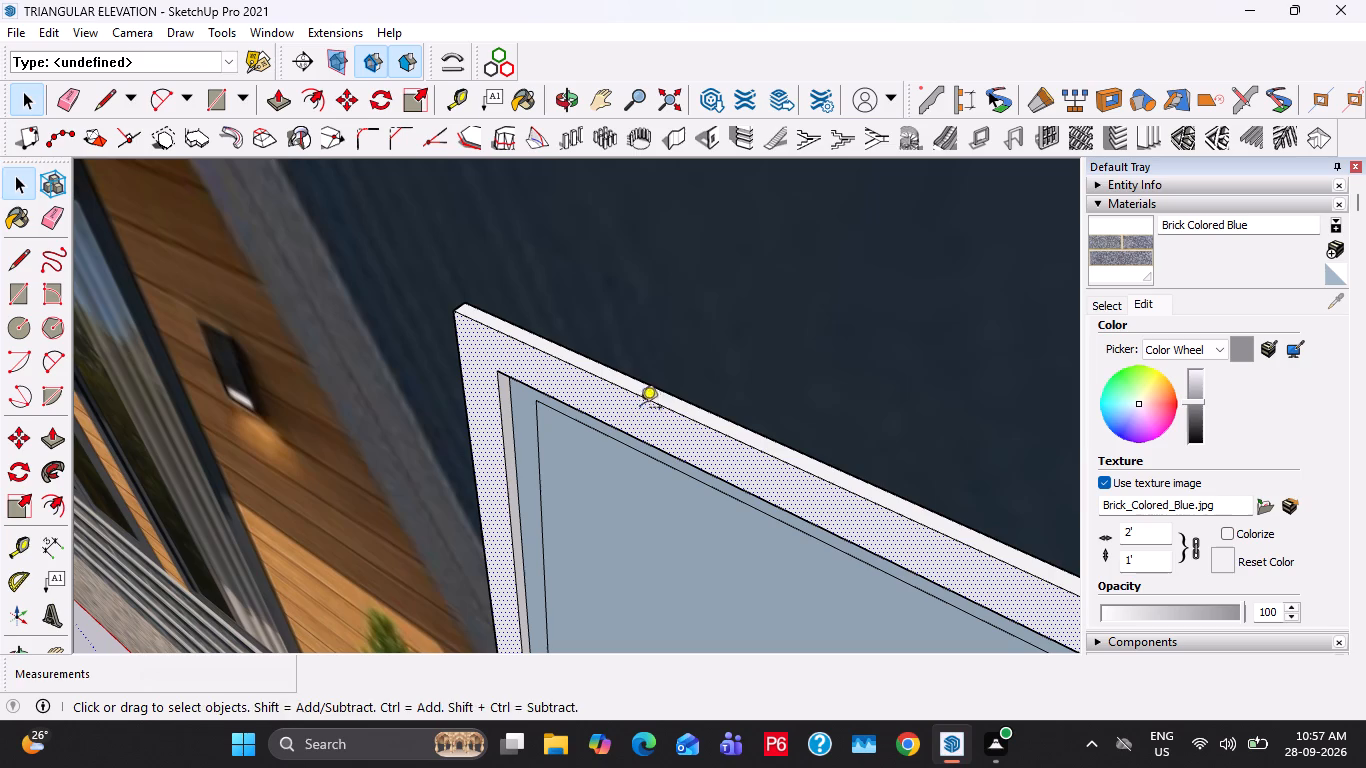
key("t")
left_click(662, 407)
key("space")
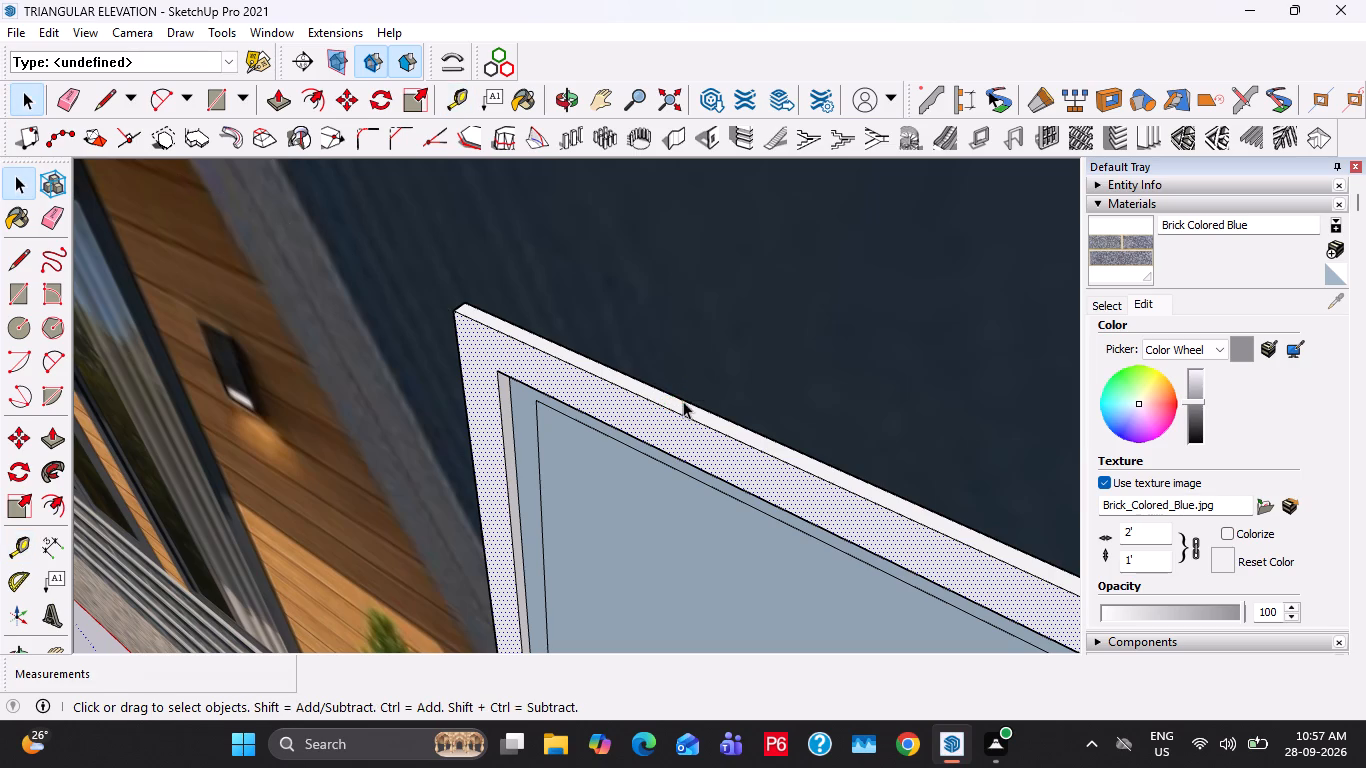
left_click(670, 420)
key("p")
left_click(670, 420)
type("2\"")
key("Return")
key("space")
key("t")
left_click(732, 425)
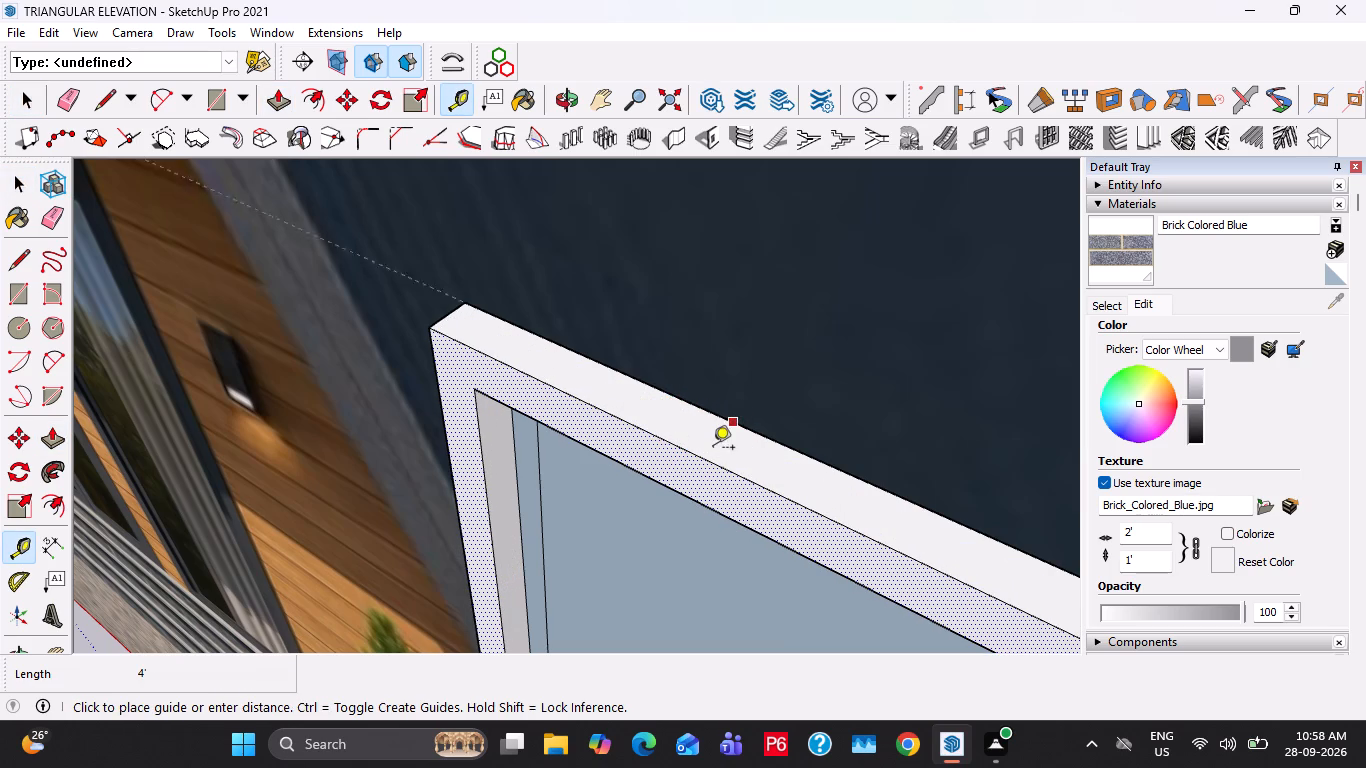
key("space")
Pull the inner frame border out 2" from the pane.
middle_click_drag(596, 487, 670, 425)
scroll(544, 449, "down", 1)
left_click(528, 457)
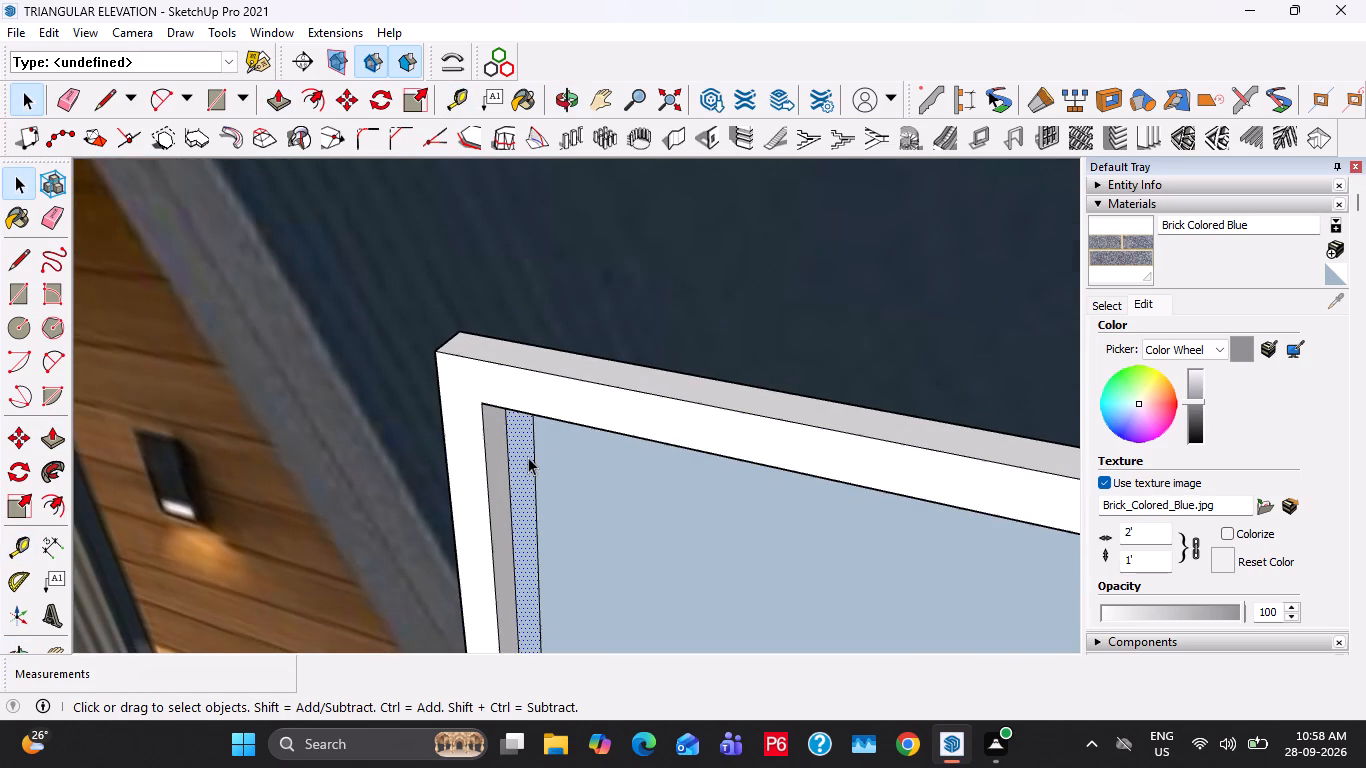
key("p")
left_click(528, 457)
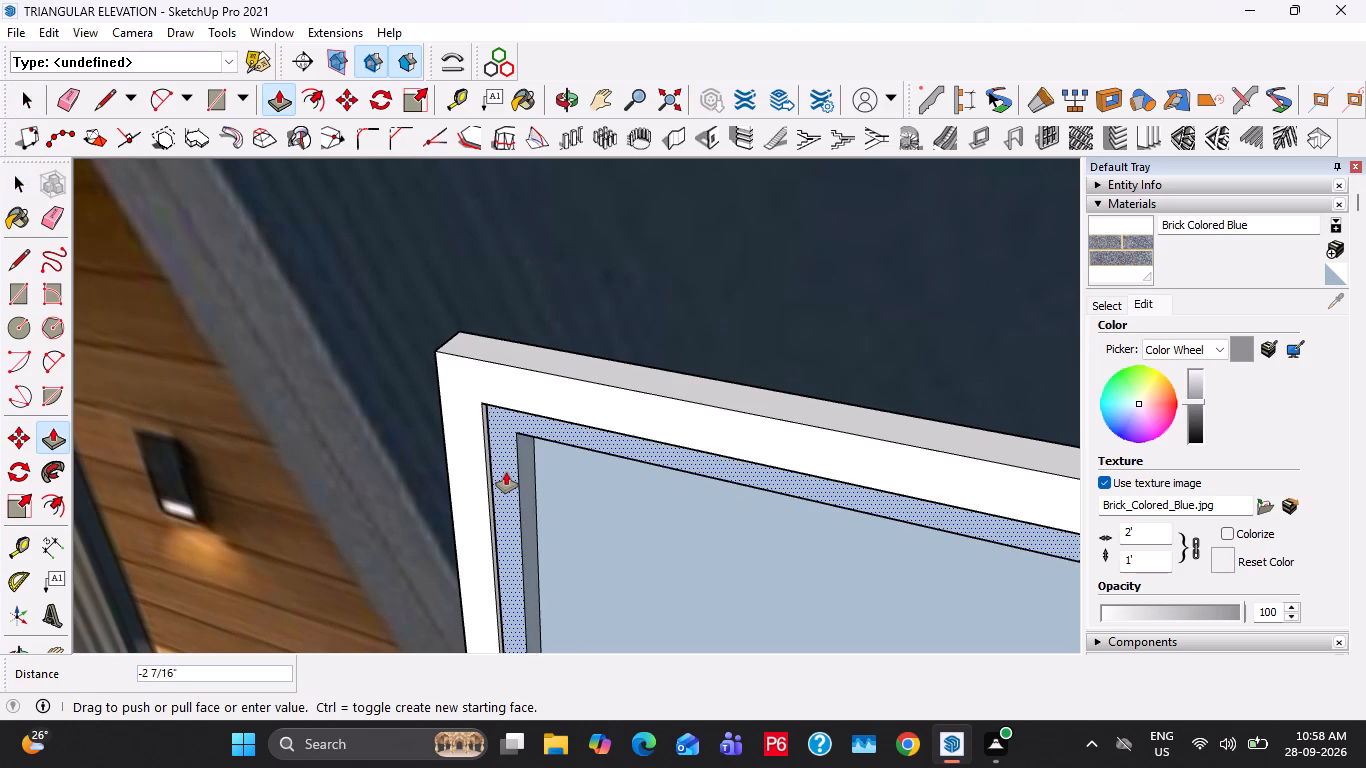
type("2\"")
key("Return")
key("space")
Sample Translucent Glass Gray from an existing window and paint the new window's pane with it.
scroll(603, 504, "down", 4)
middle_click_drag(576, 486, 709, 442)
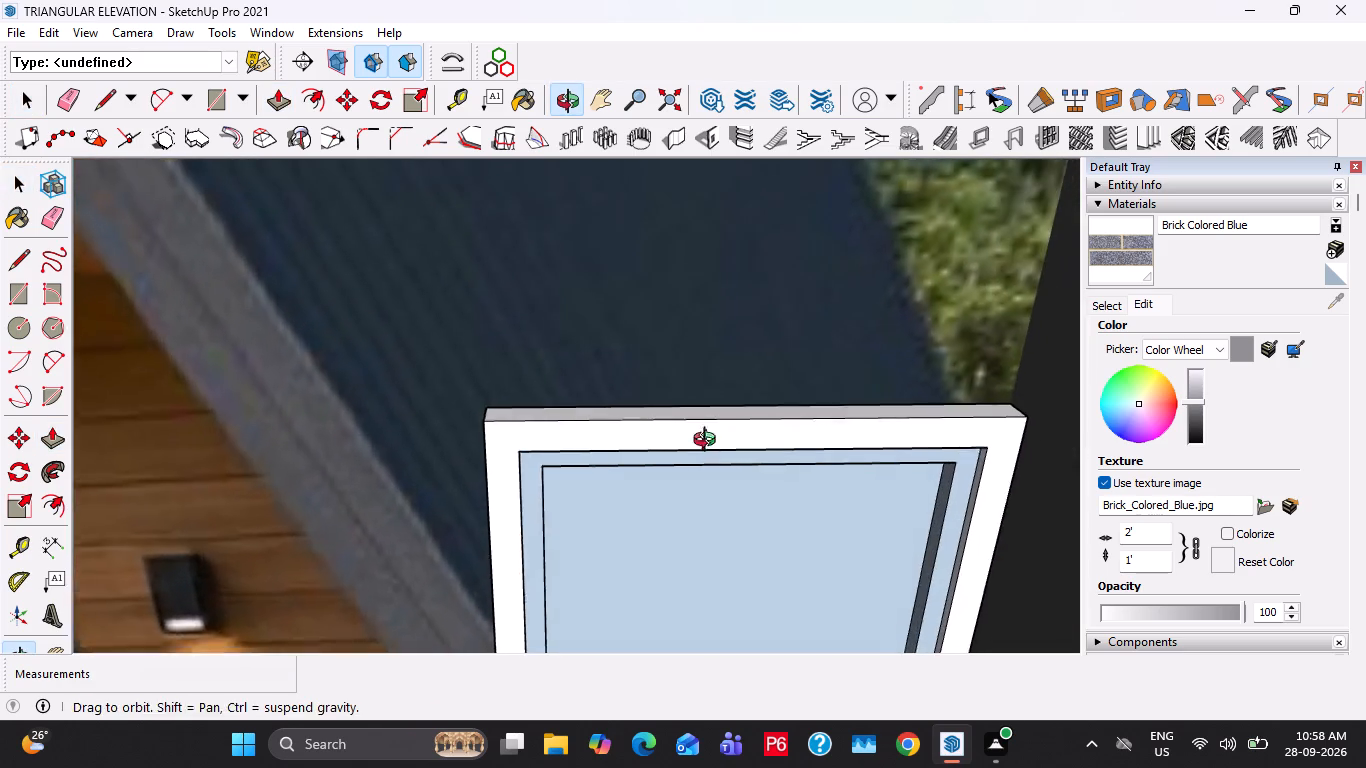
middle_click_drag(709, 442, 717, 438)
middle_click_drag(823, 558, 667, 450, "shift")
left_click(1114, 309)
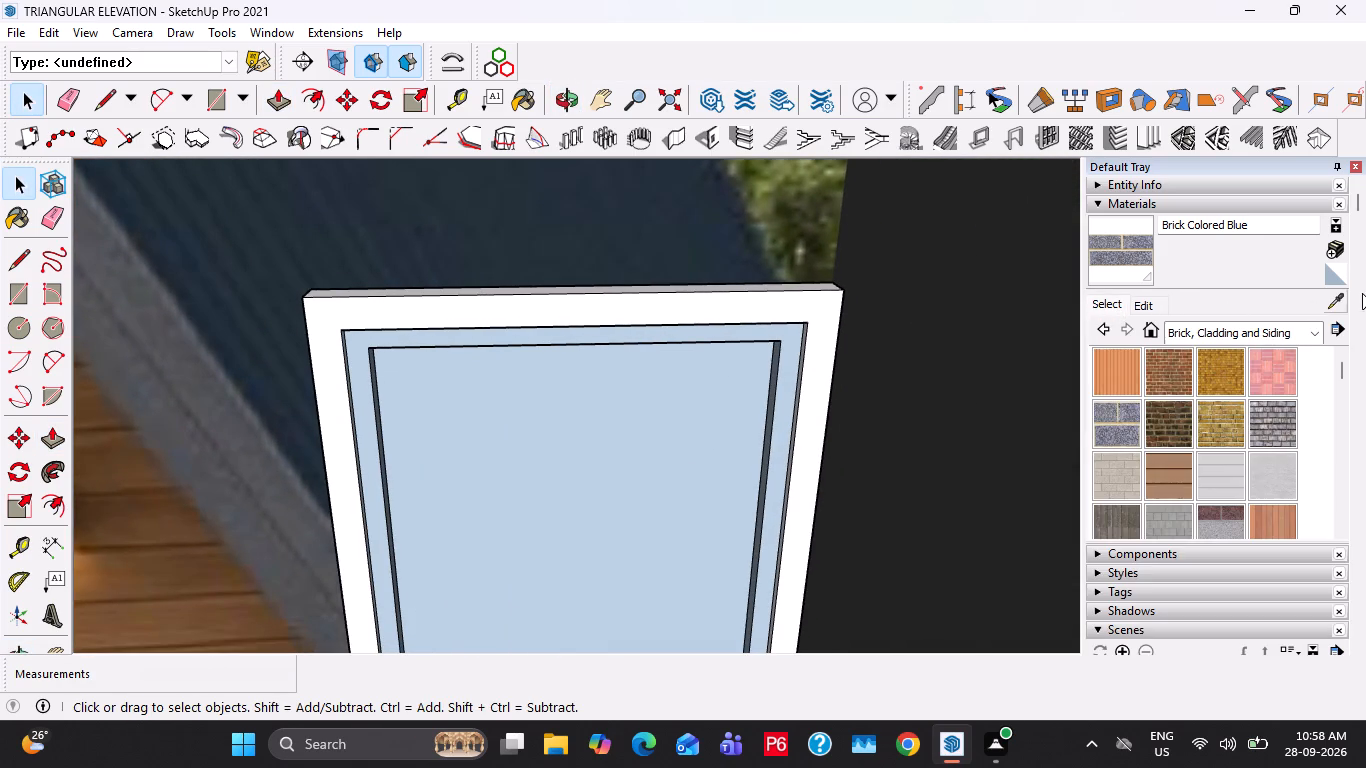
left_click(1347, 302)
scroll(1062, 353, "down", 17)
scroll(895, 431, "up", 2)
left_click(835, 536)
scroll(484, 376, "up", 11)
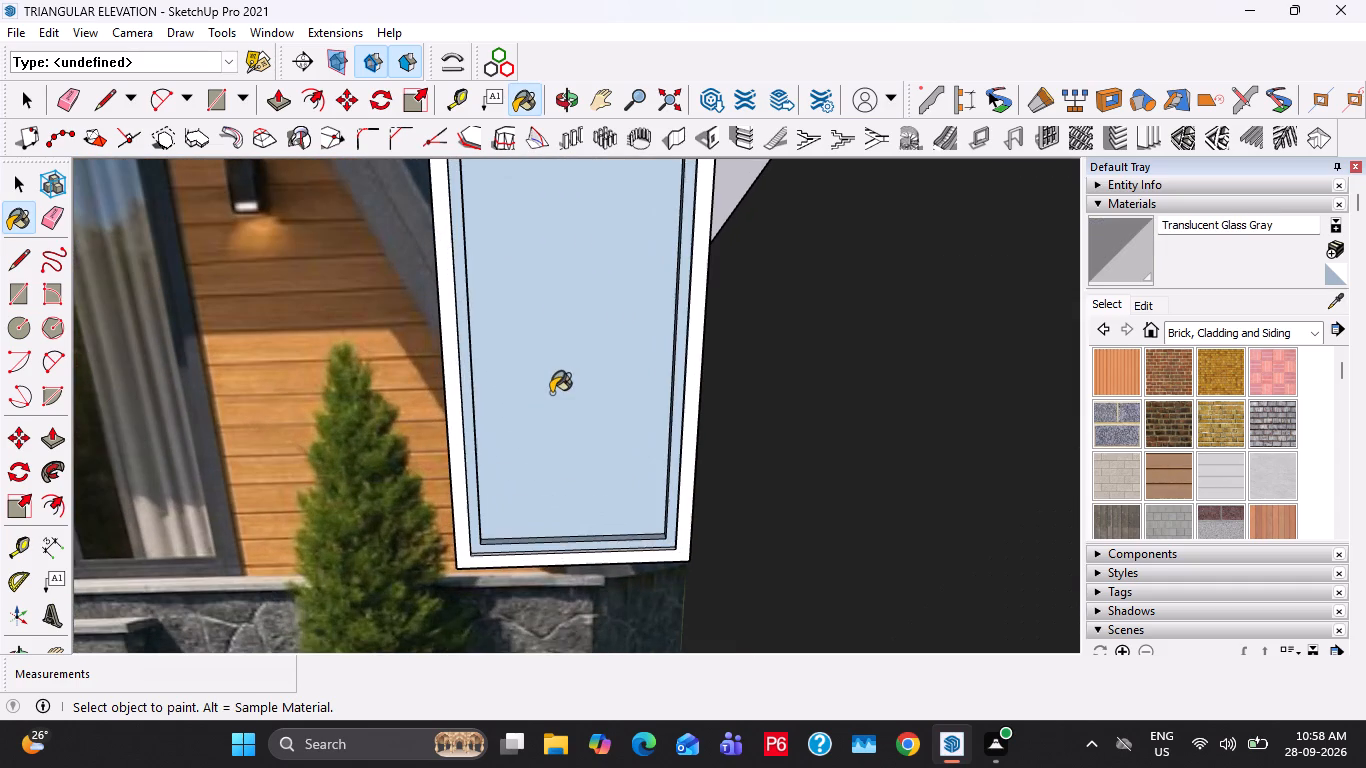
left_click(551, 393)
Sample Color M07 from the dark roof and paint the front faces of the outer frame and inner border.
left_click(1333, 297)
scroll(768, 373, "down", 6)
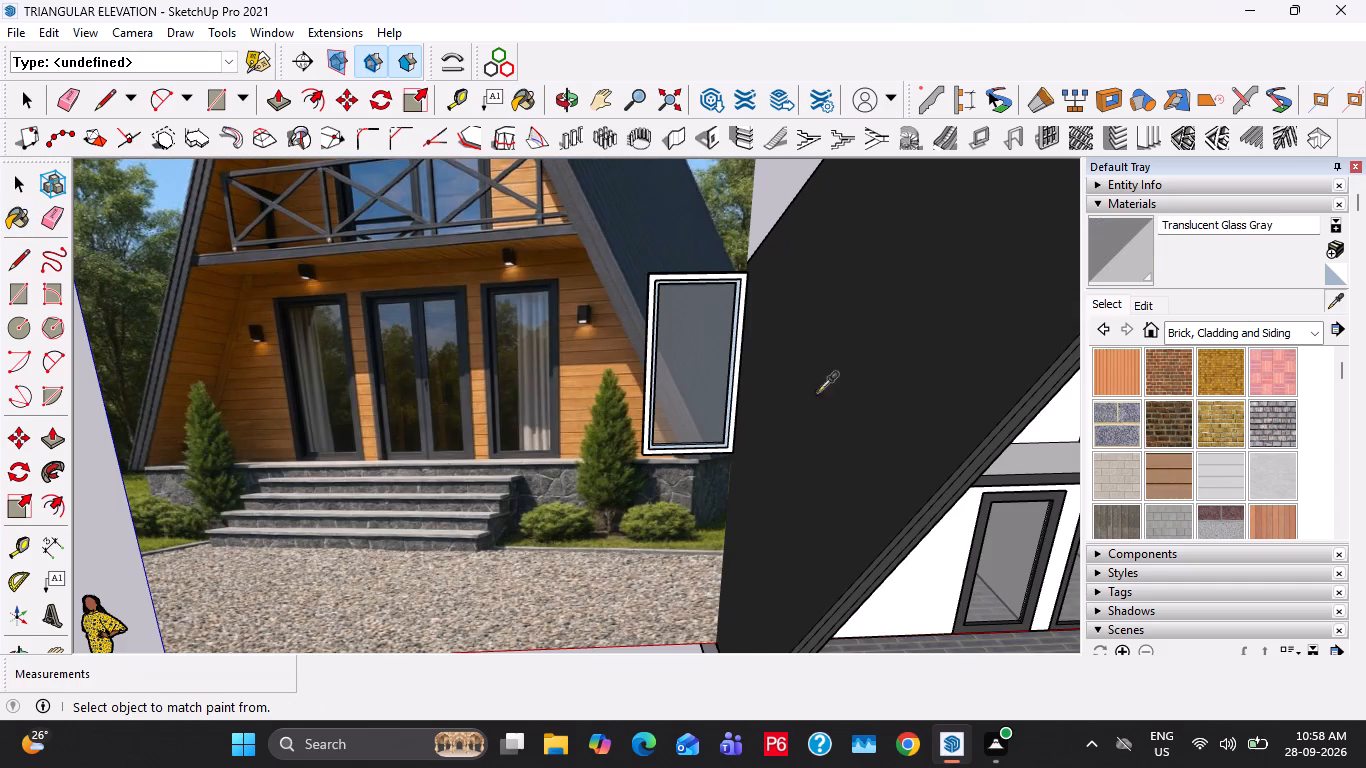
left_click_drag(774, 388, 791, 388)
scroll(720, 342, "up", 8)
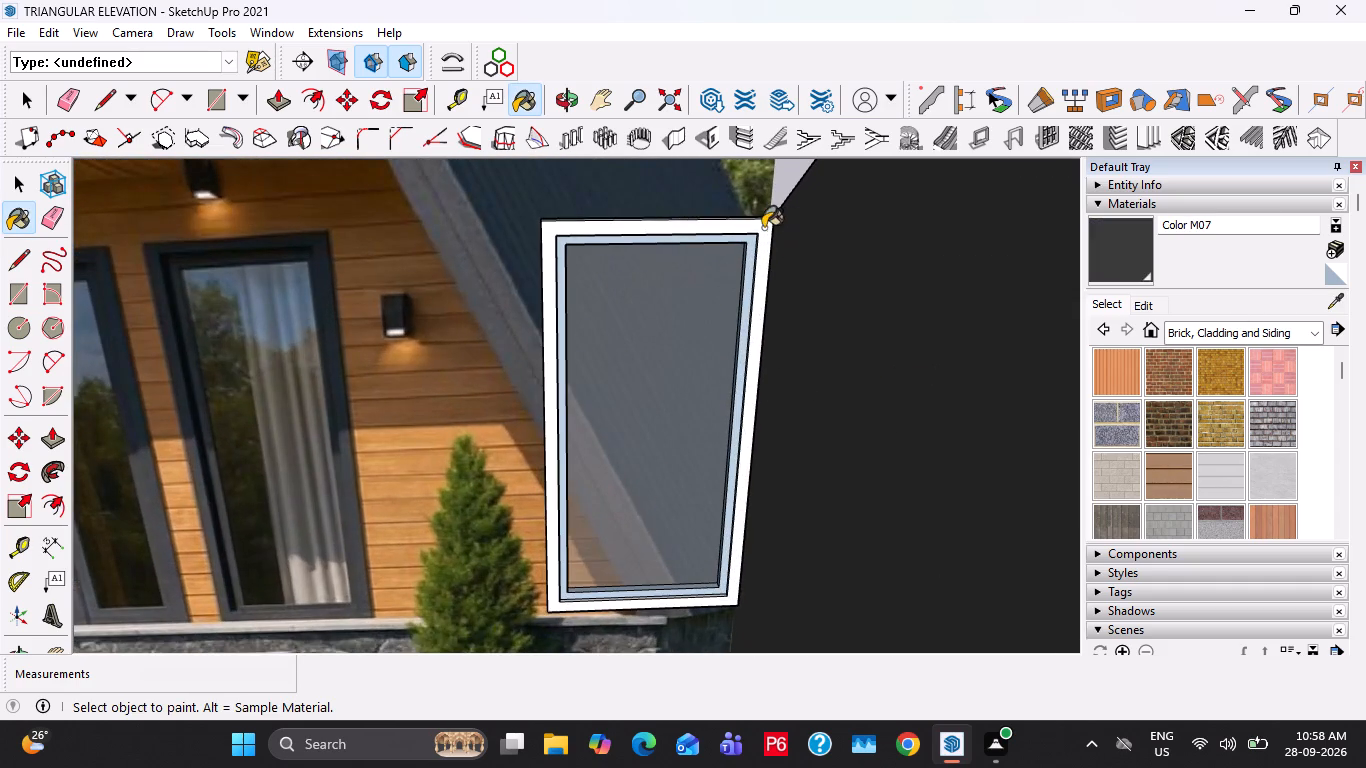
left_click(763, 228)
scroll(762, 242, "up", 2)
left_click(749, 243)
Paint the outer frame's top, left outer side and right inner reveal with Color M07.
middle_click_drag(735, 245, 773, 378)
scroll(746, 202, "up", 4)
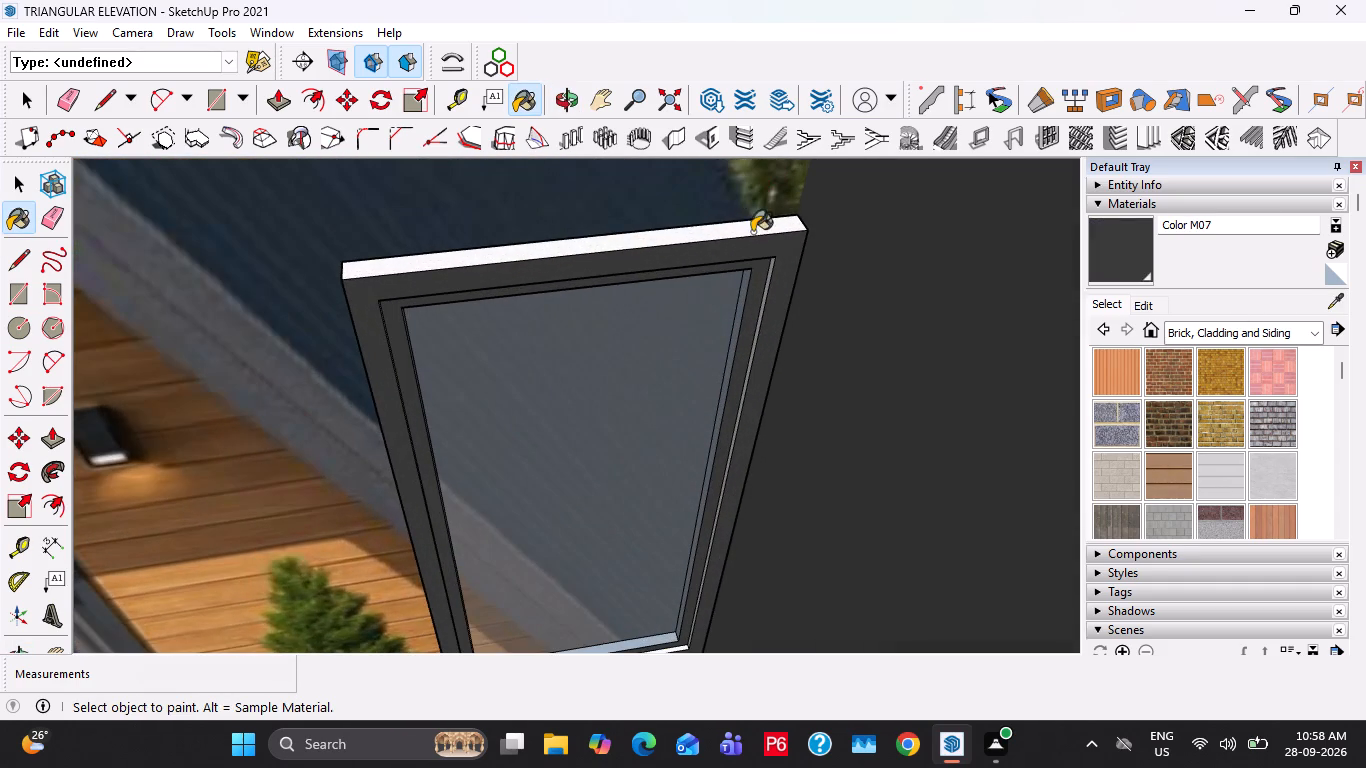
left_click(752, 232)
scroll(694, 240, "down", 5)
middle_click_drag(533, 313, 721, 262)
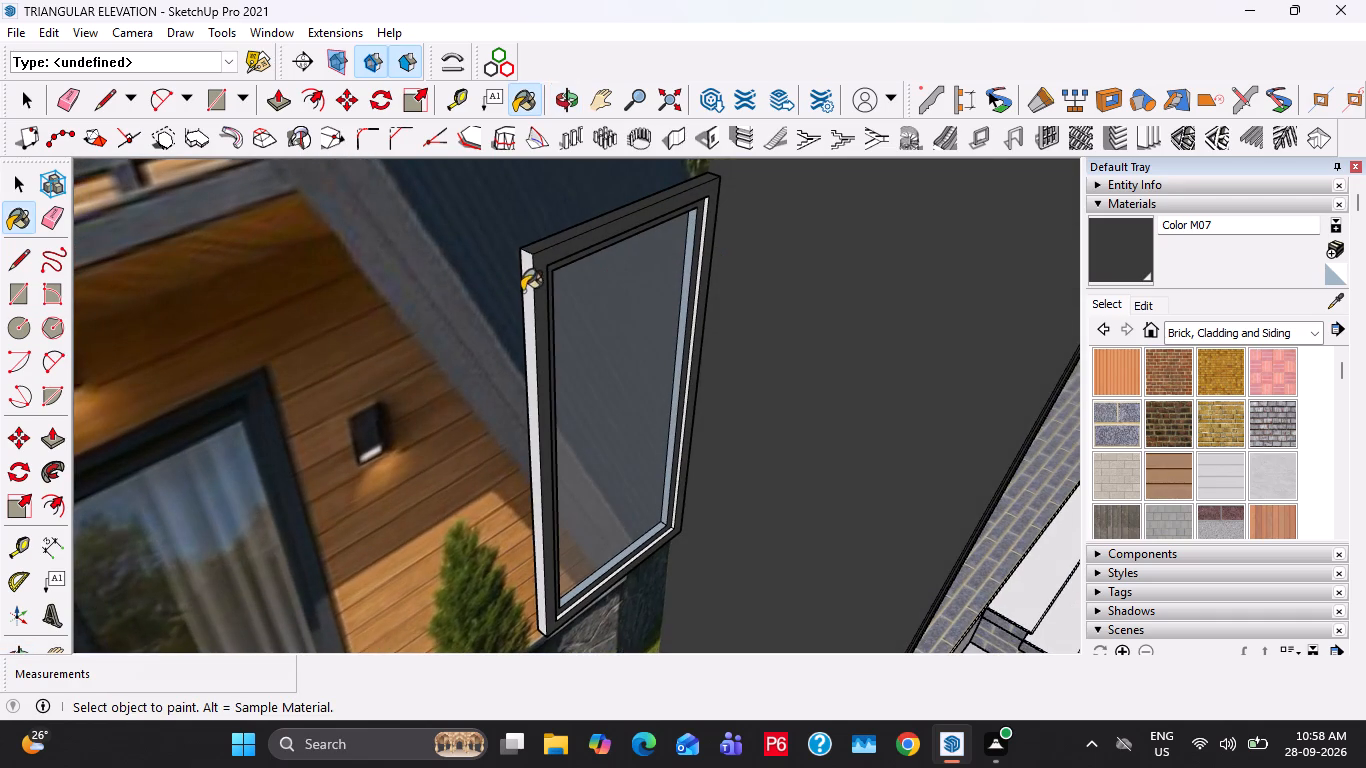
left_click(523, 295)
left_click(698, 270)
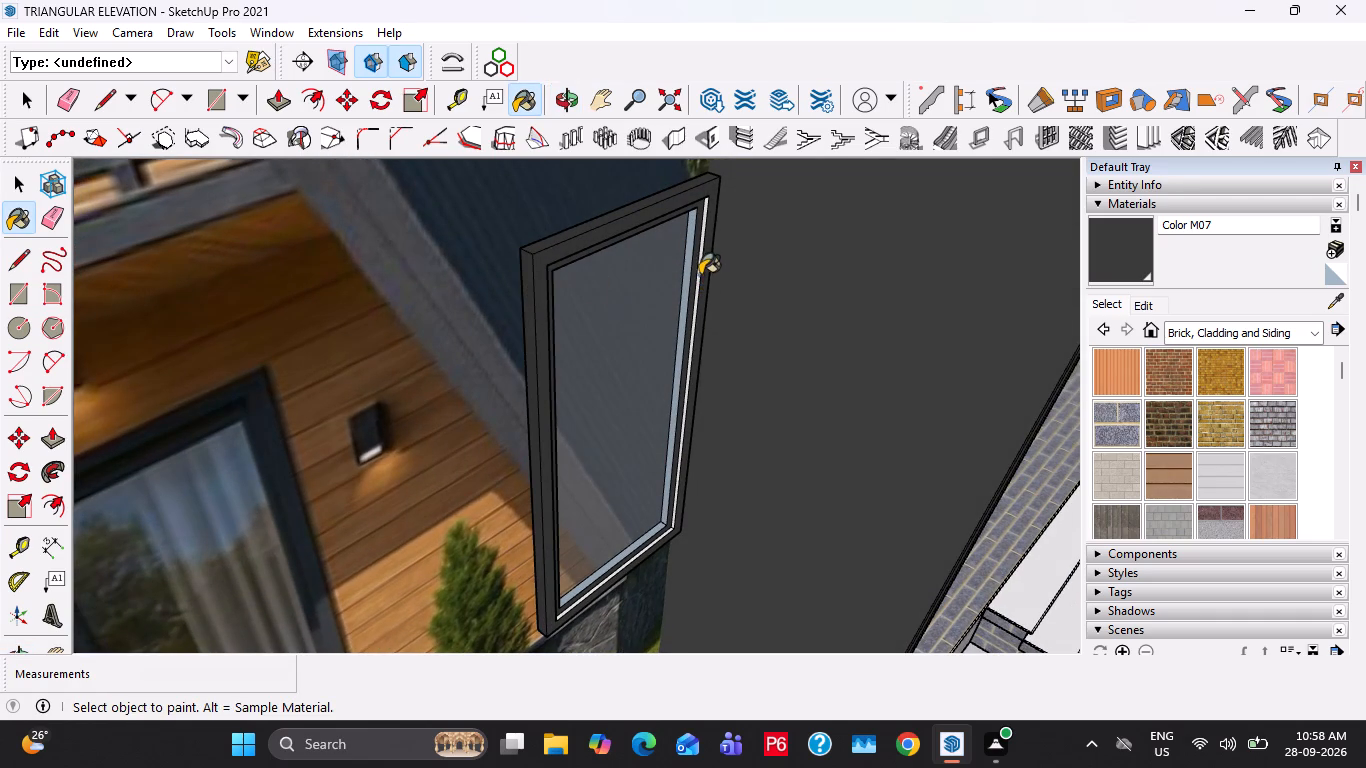
scroll(701, 276, "up", 9)
left_click(693, 283)
Paint the outer frame's bottom inner reveal and underside with Color M07.
scroll(657, 284, "down", 10)
middle_click_drag(620, 498, 617, 498, "shift")
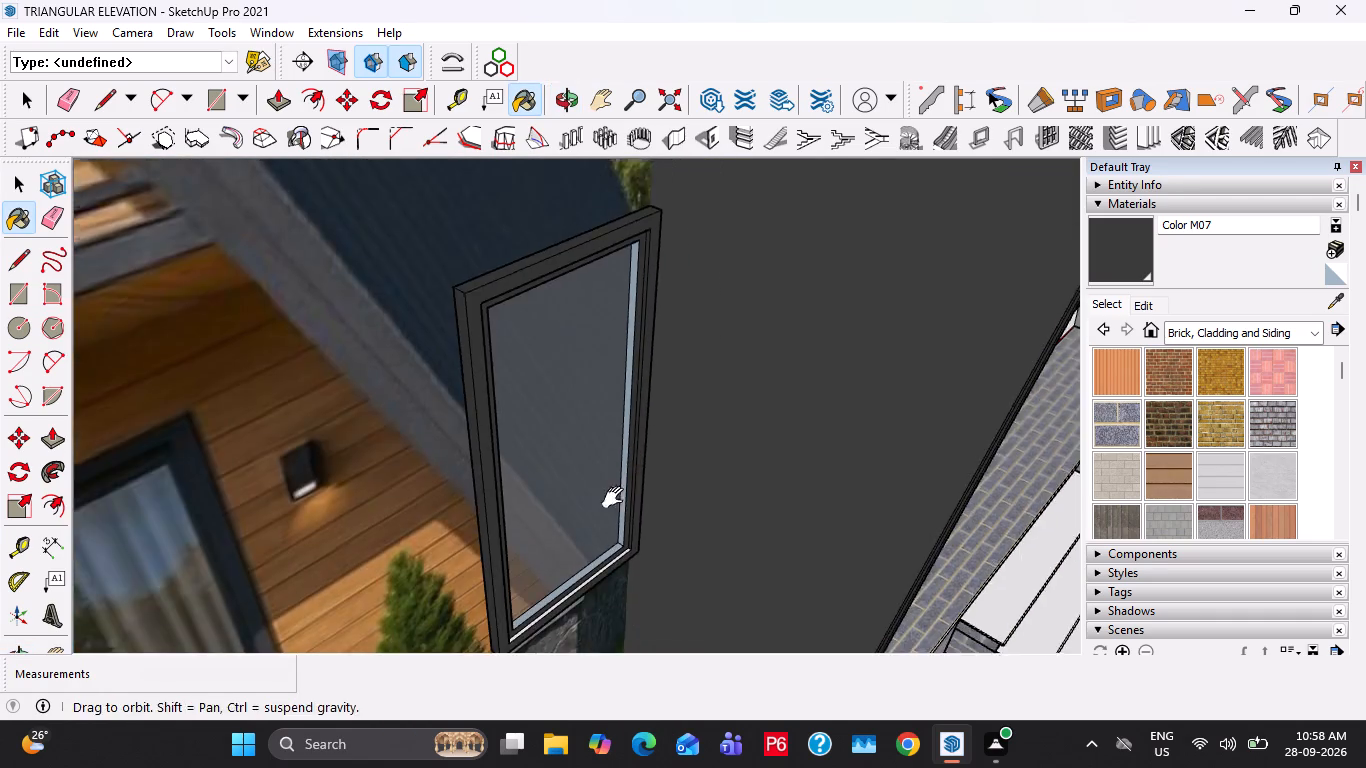
middle_click_drag(617, 498, 612, 370, "shift")
scroll(583, 445, "up", 9)
left_click(575, 450)
middle_click_drag(536, 464, 719, 307)
middle_click_drag(492, 528, 498, 288)
left_click(474, 589)
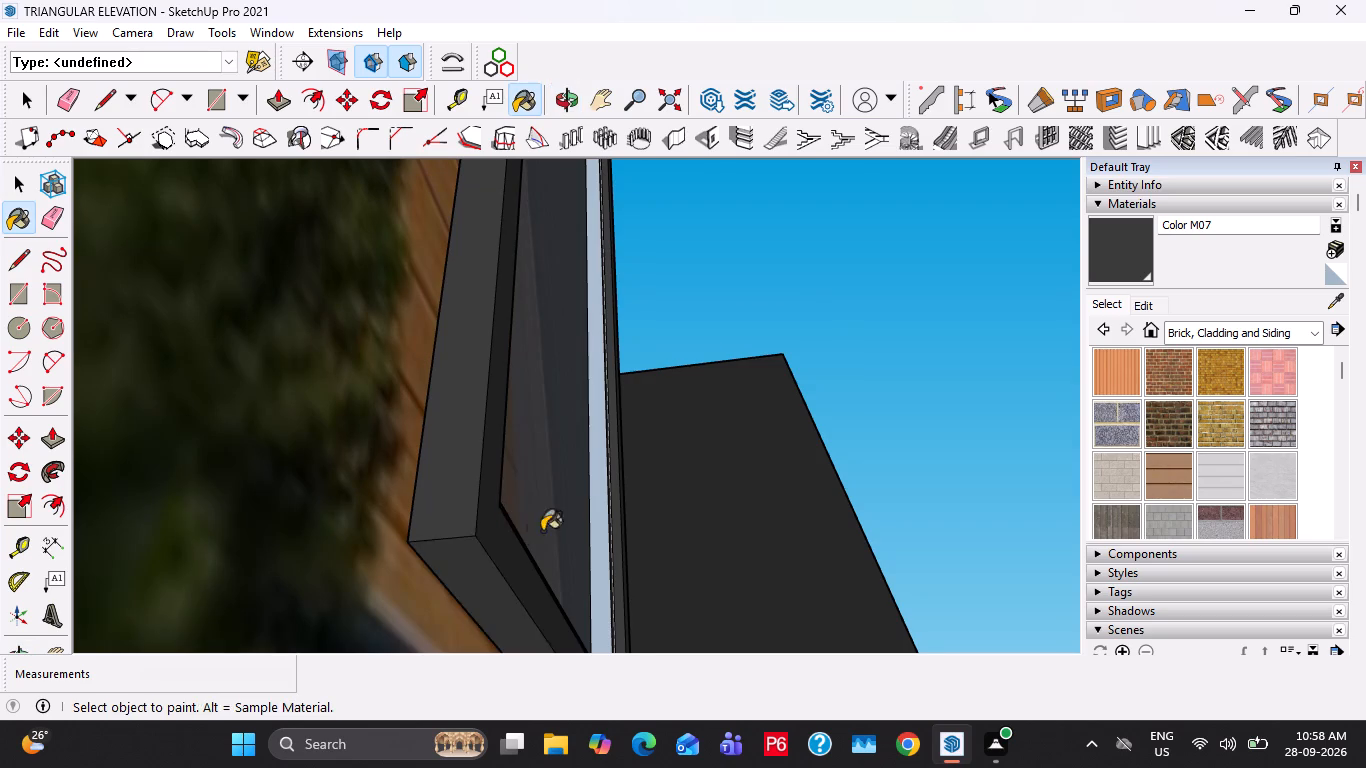
Paint the outer frame's top and left inner reveals with Color M07.
middle_click_drag(542, 531, 235, 546)
scroll(545, 501, "down", 7)
middle_click_drag(722, 340, 647, 648, "shift")
scroll(755, 288, "up", 5)
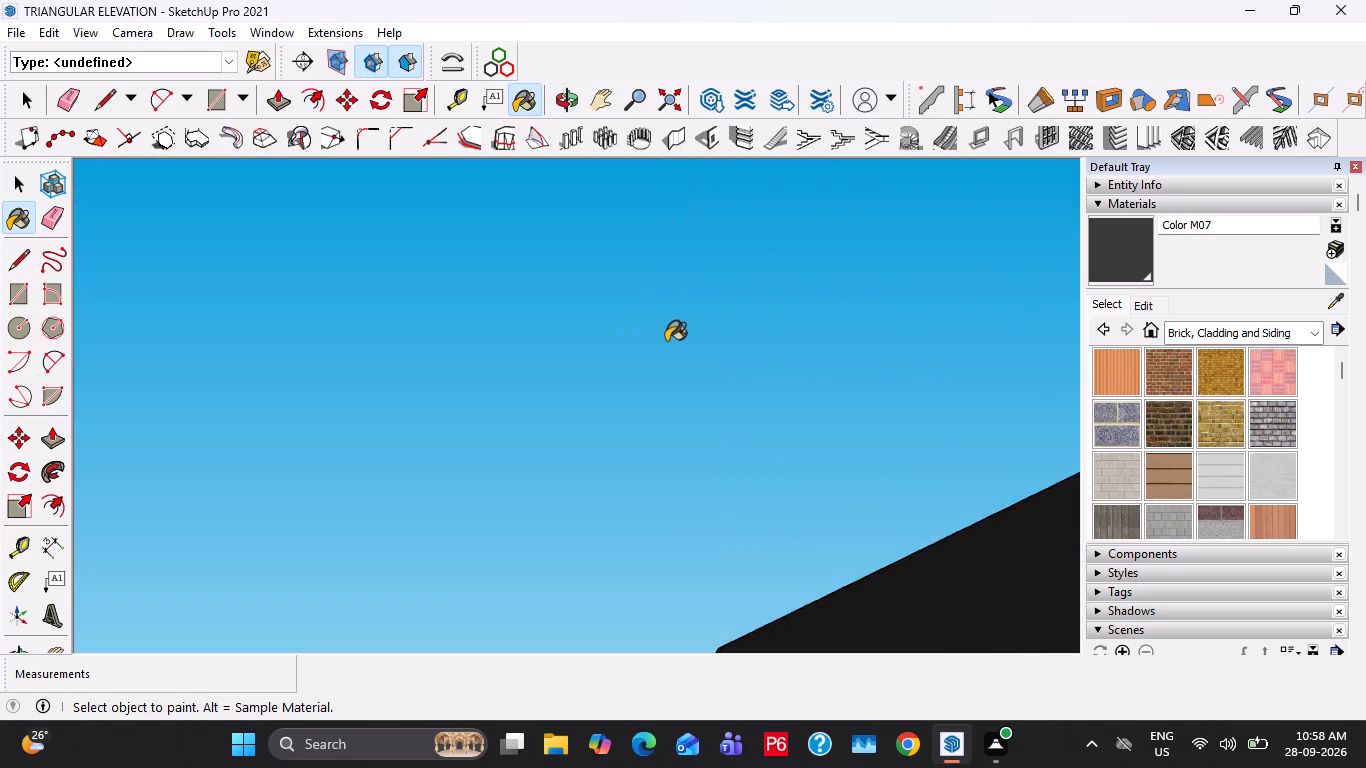
scroll(666, 341, "up", 2)
scroll(667, 361, "down", 6)
scroll(496, 431, "up", 16)
middle_click_drag(651, 483, 697, 398)
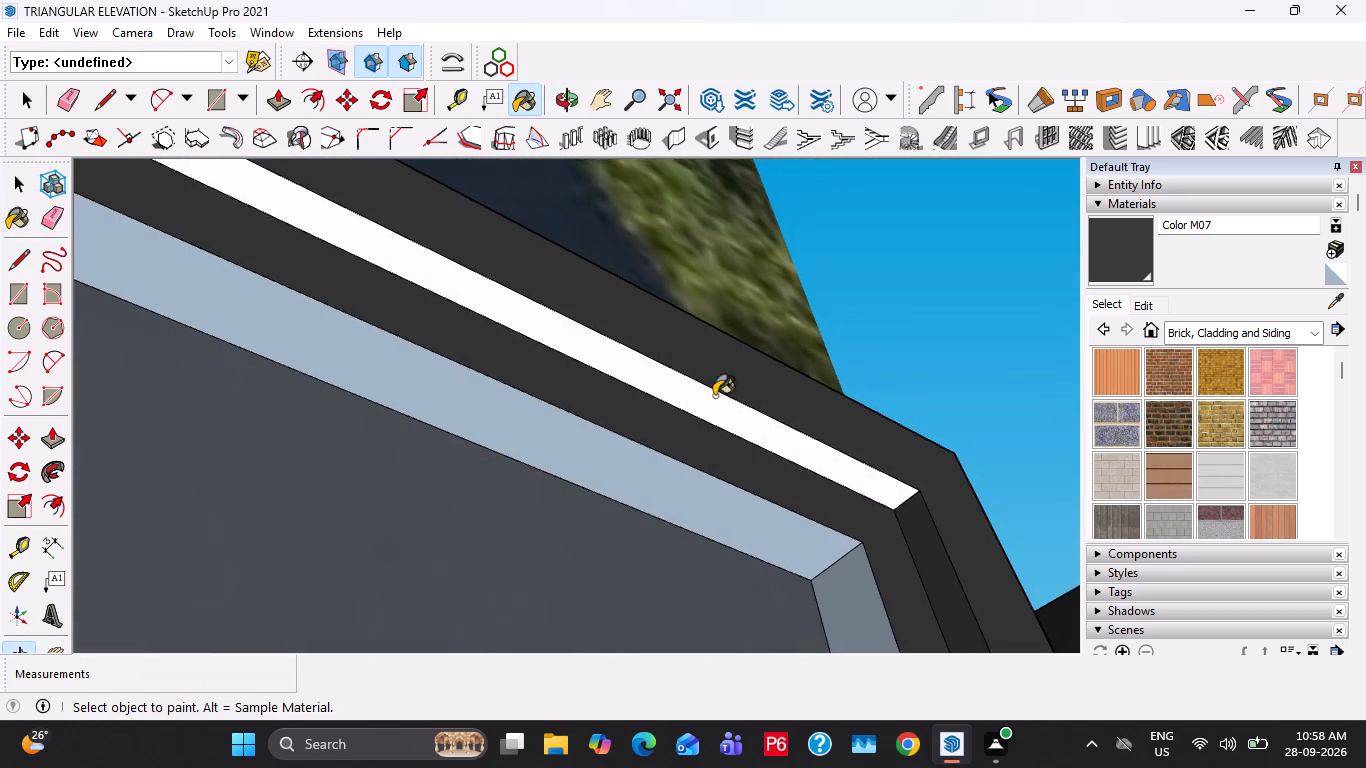
left_click(764, 438)
middle_click_drag(780, 425, 936, 283)
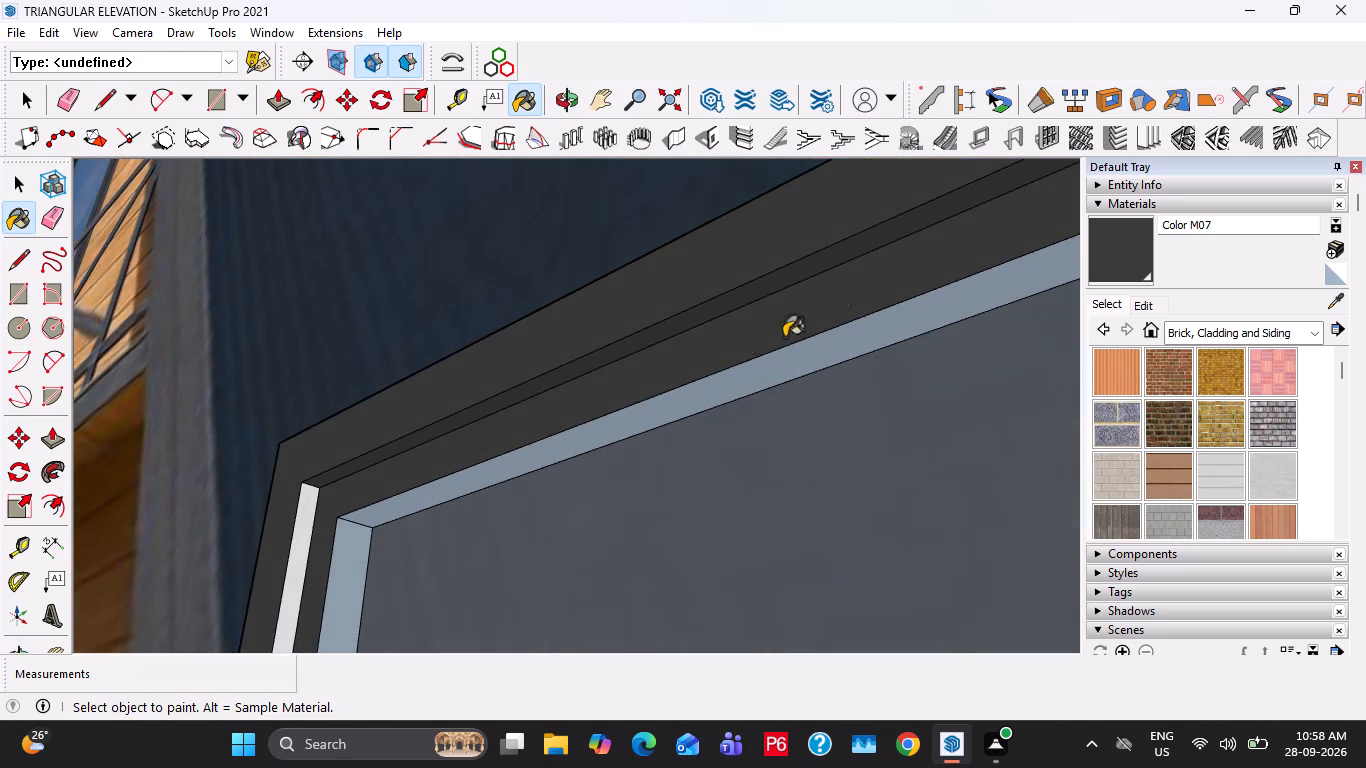
scroll(355, 496, "up", 3)
left_click(289, 501)
Select all of the painted window's frame and glass geometry and make it a group.
middle_click_drag(709, 383, 1026, 527)
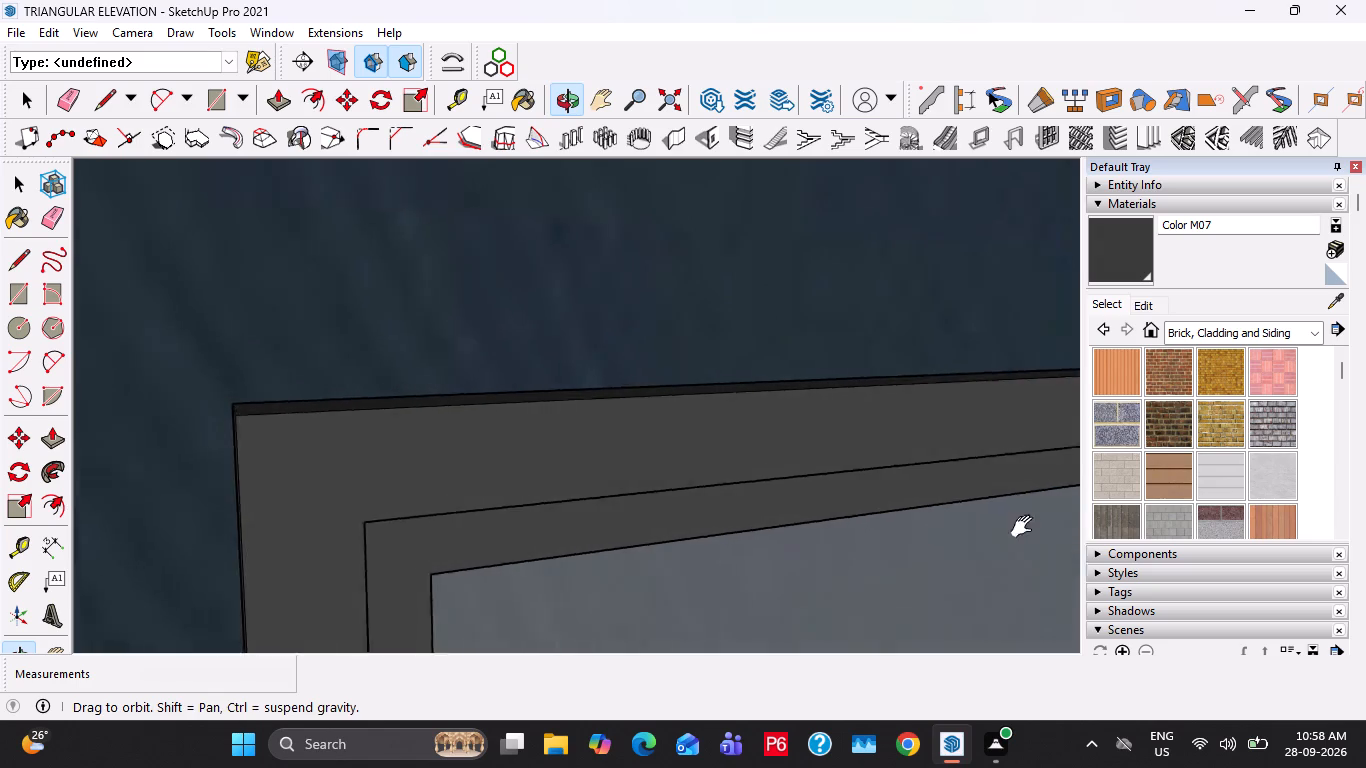
middle_click_drag(1026, 527, 371, 188)
scroll(555, 239, "down", 12)
middle_click_drag(626, 391, 750, 478)
scroll(631, 460, "up", 11)
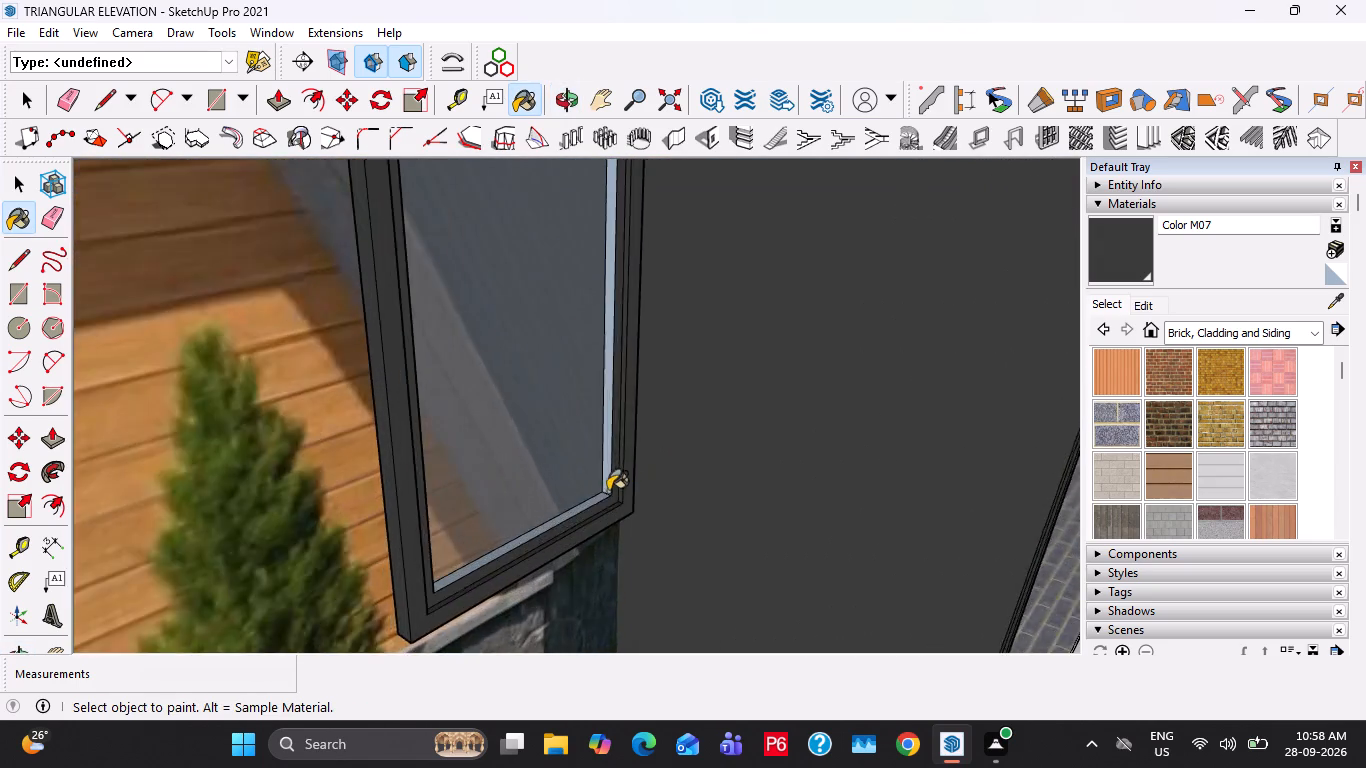
scroll(608, 491, "up", 3)
key("space")
scroll(517, 477, "down", 13)
triple_click(467, 374)
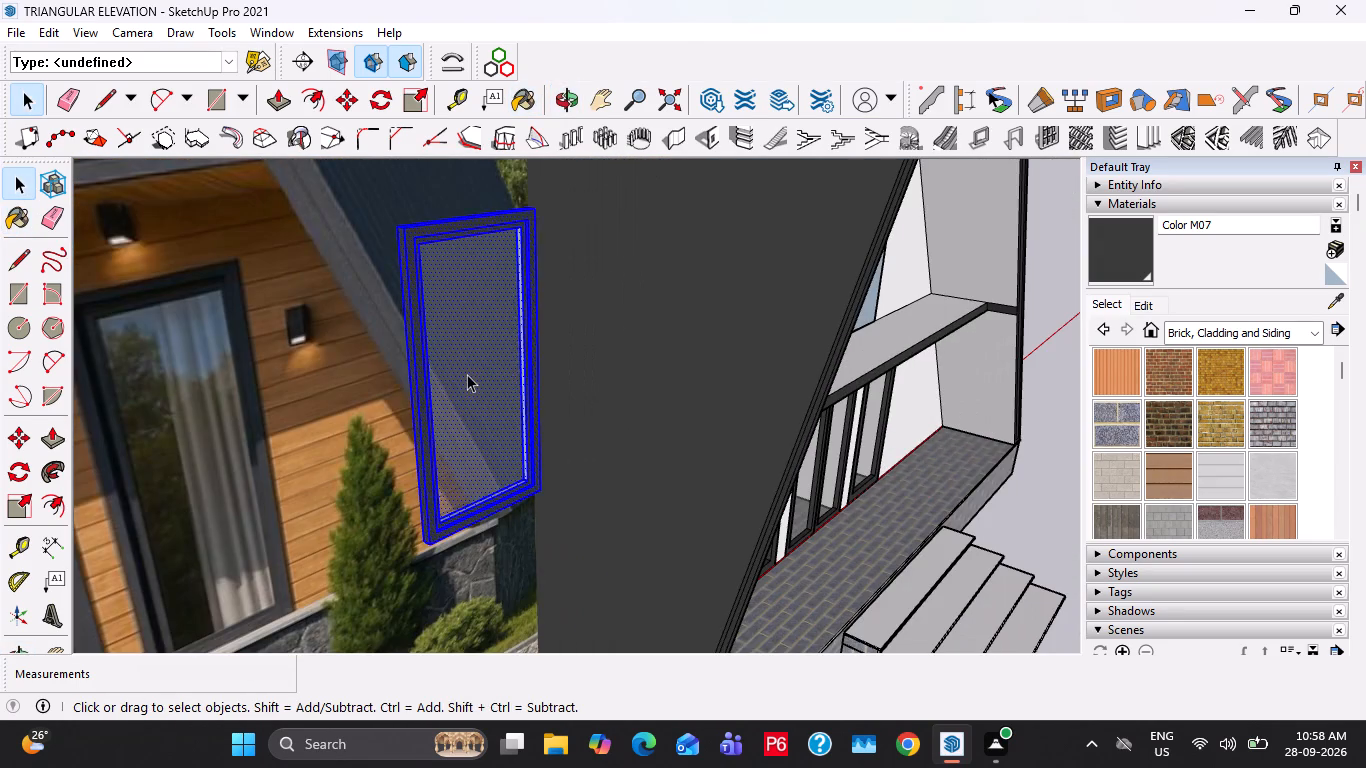
right_click(467, 374)
left_click(566, 191)
Move the window group by its bottom-left corner to the bottom-left corner of the upper-floor opening.
middle_click_drag(589, 257, 497, 314)
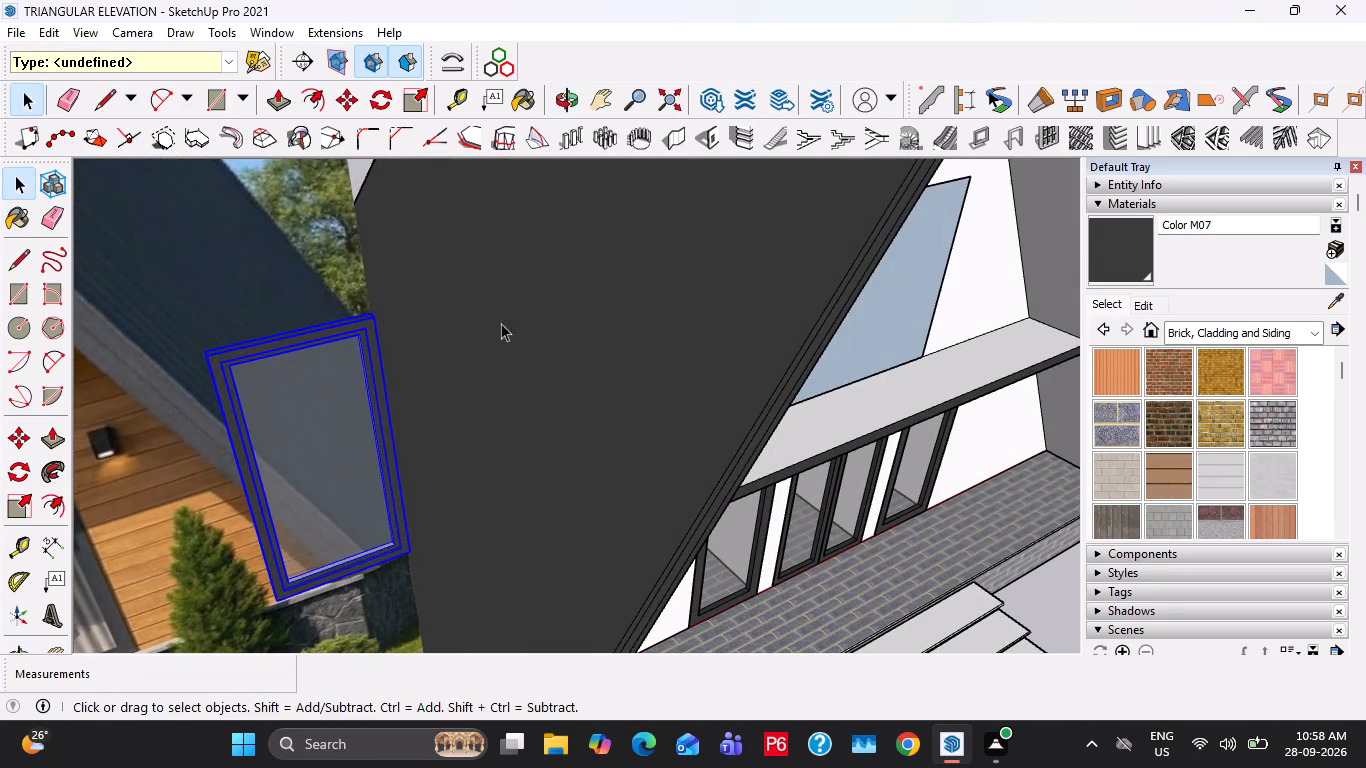
key("m")
left_click(278, 602)
middle_click_drag(886, 349, 687, 344)
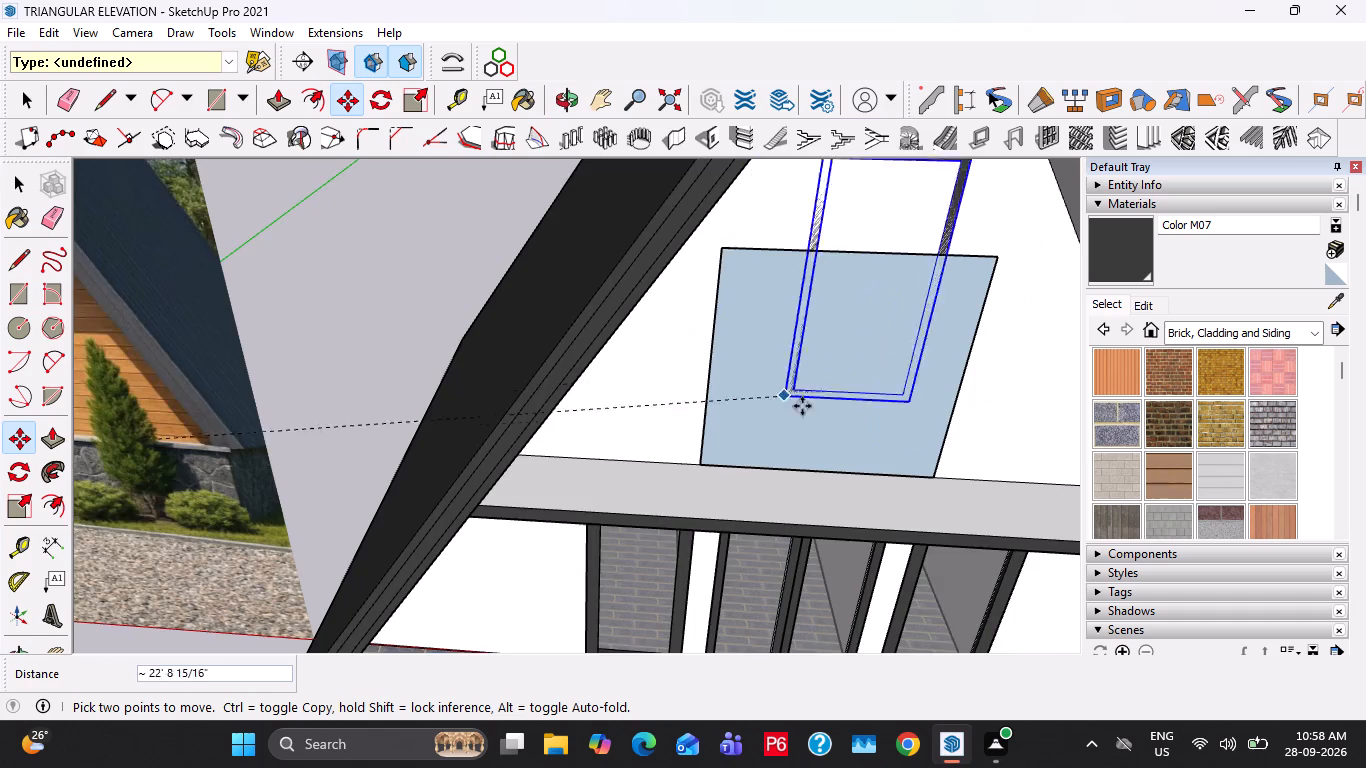
scroll(804, 426, "up", 2)
left_click(684, 459)
key("space")
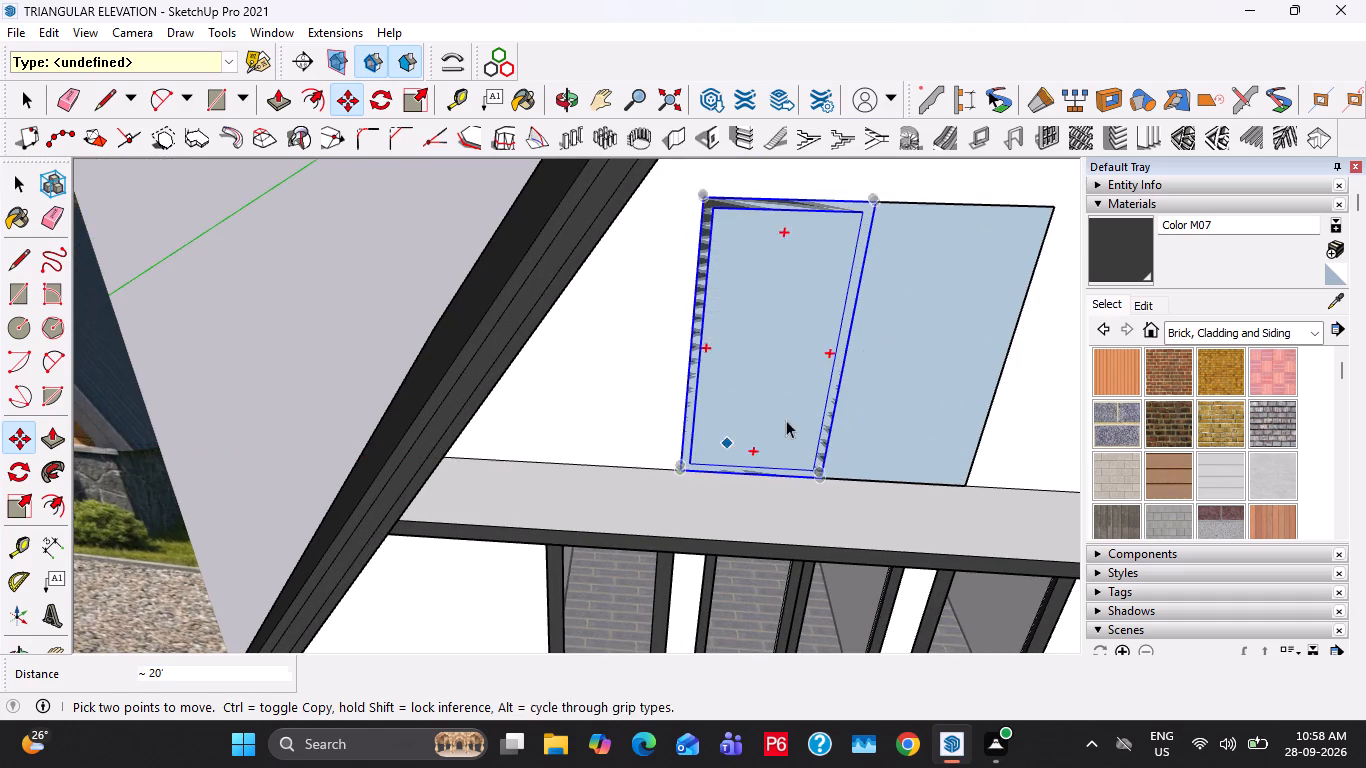
Delete the plain blue face filling the upper-floor opening behind the window.
left_click(864, 351)
double_click(877, 348)
key("Delete")
Copy the window 3' 11 3/16" sideways along the sill, corner to corner, to fill the rest of the upper opening.
left_click(793, 438)
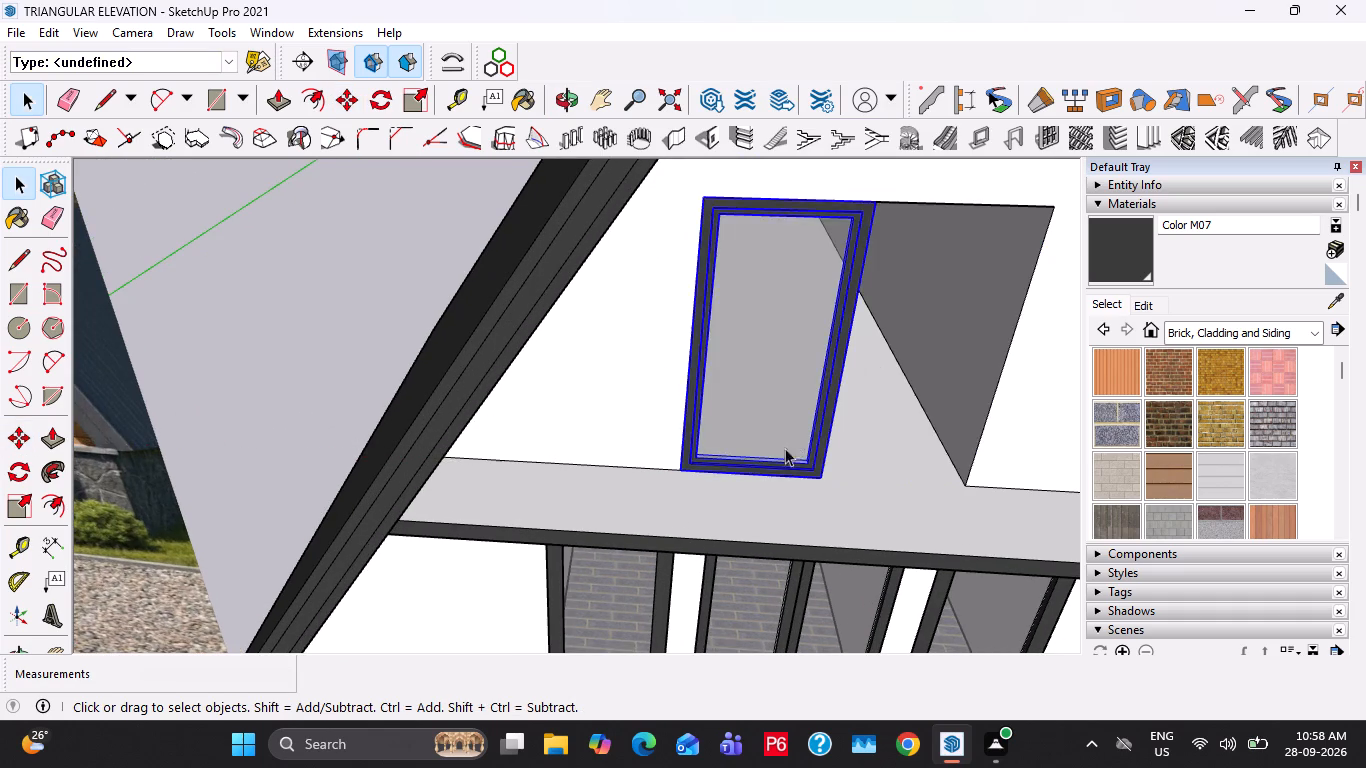
scroll(770, 467, "up", 8)
key("m")
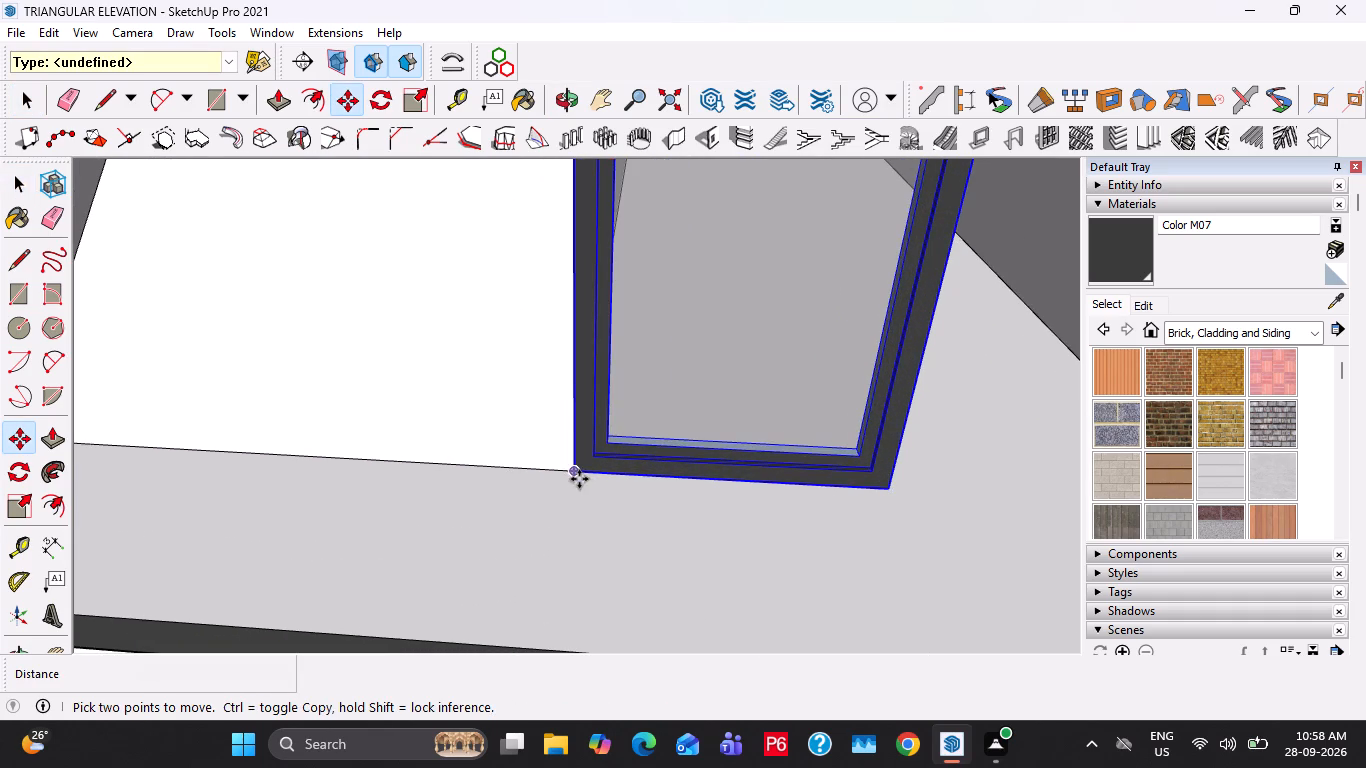
left_click(579, 479)
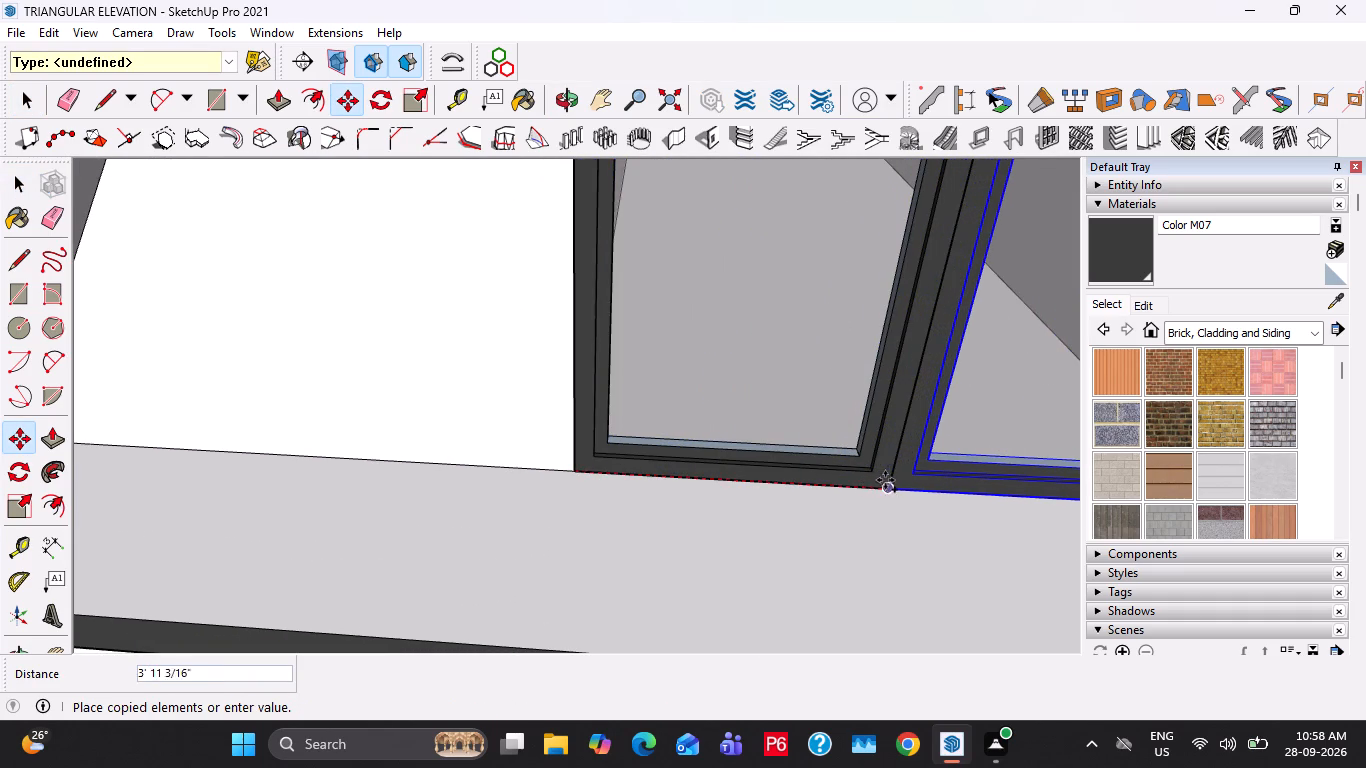
left_click(888, 480)
key("space")
scroll(763, 503, "down", 19)
key("space")
key("space")
left_click(935, 394)
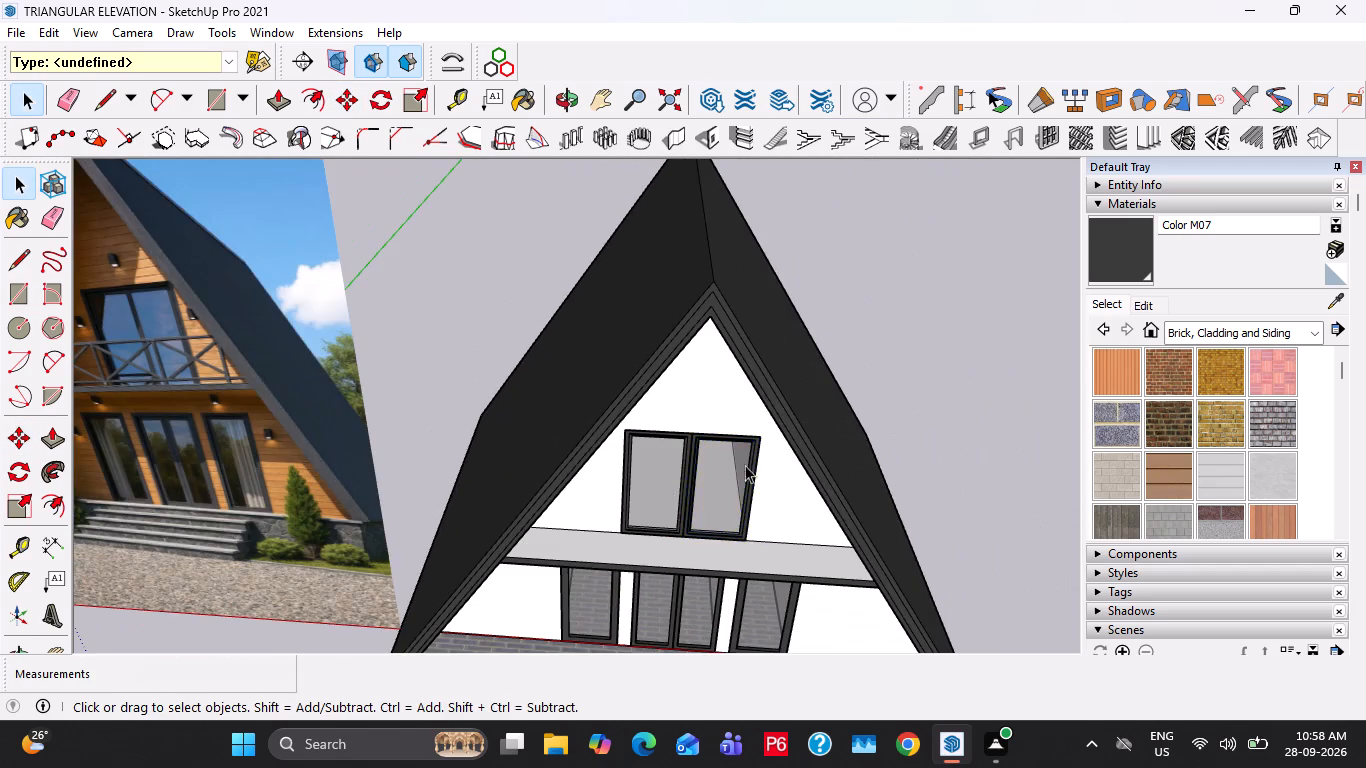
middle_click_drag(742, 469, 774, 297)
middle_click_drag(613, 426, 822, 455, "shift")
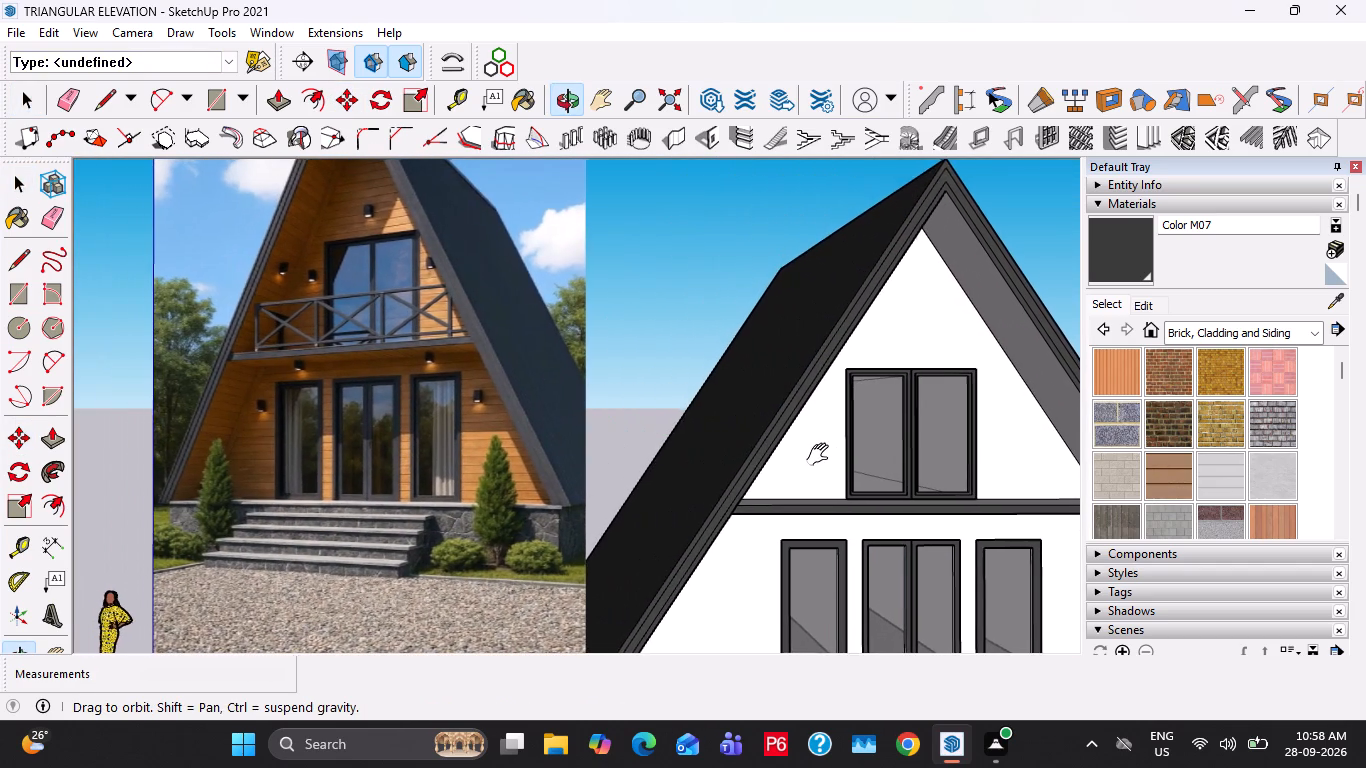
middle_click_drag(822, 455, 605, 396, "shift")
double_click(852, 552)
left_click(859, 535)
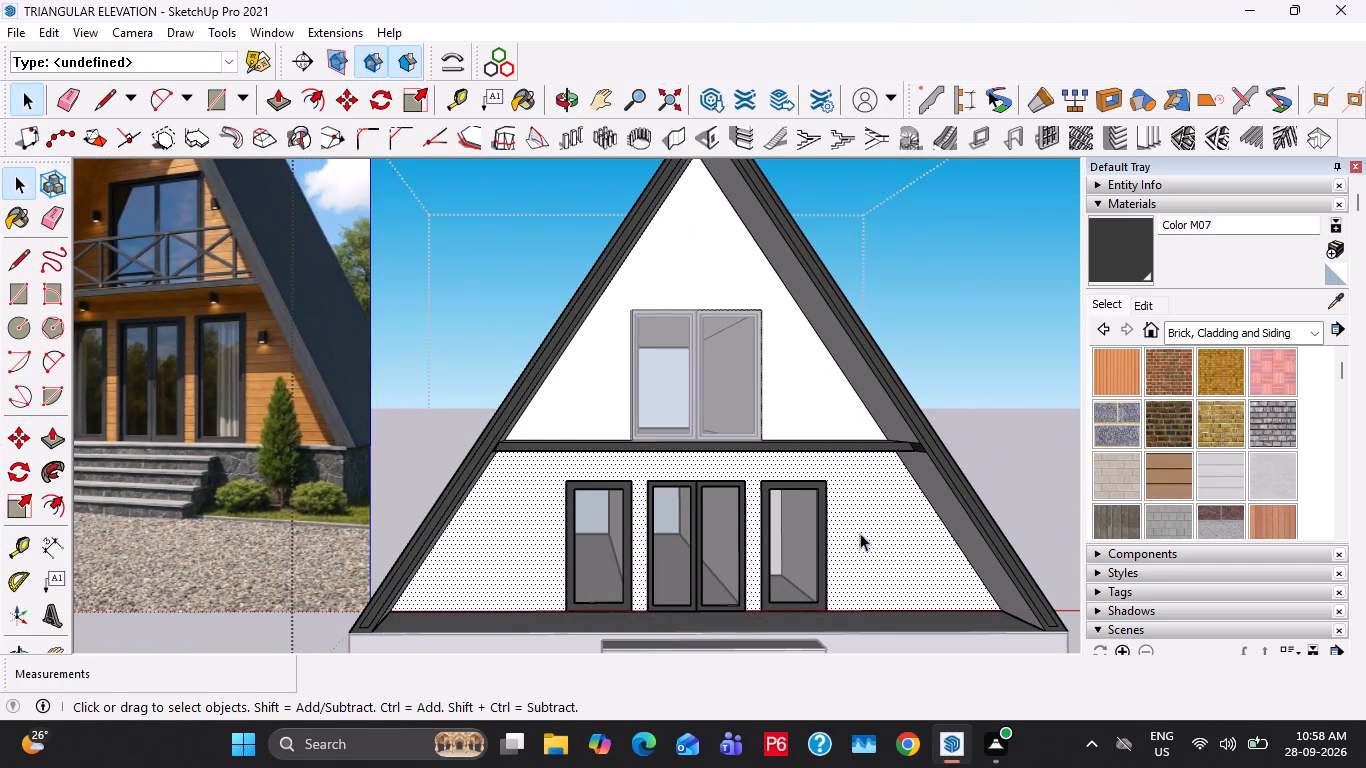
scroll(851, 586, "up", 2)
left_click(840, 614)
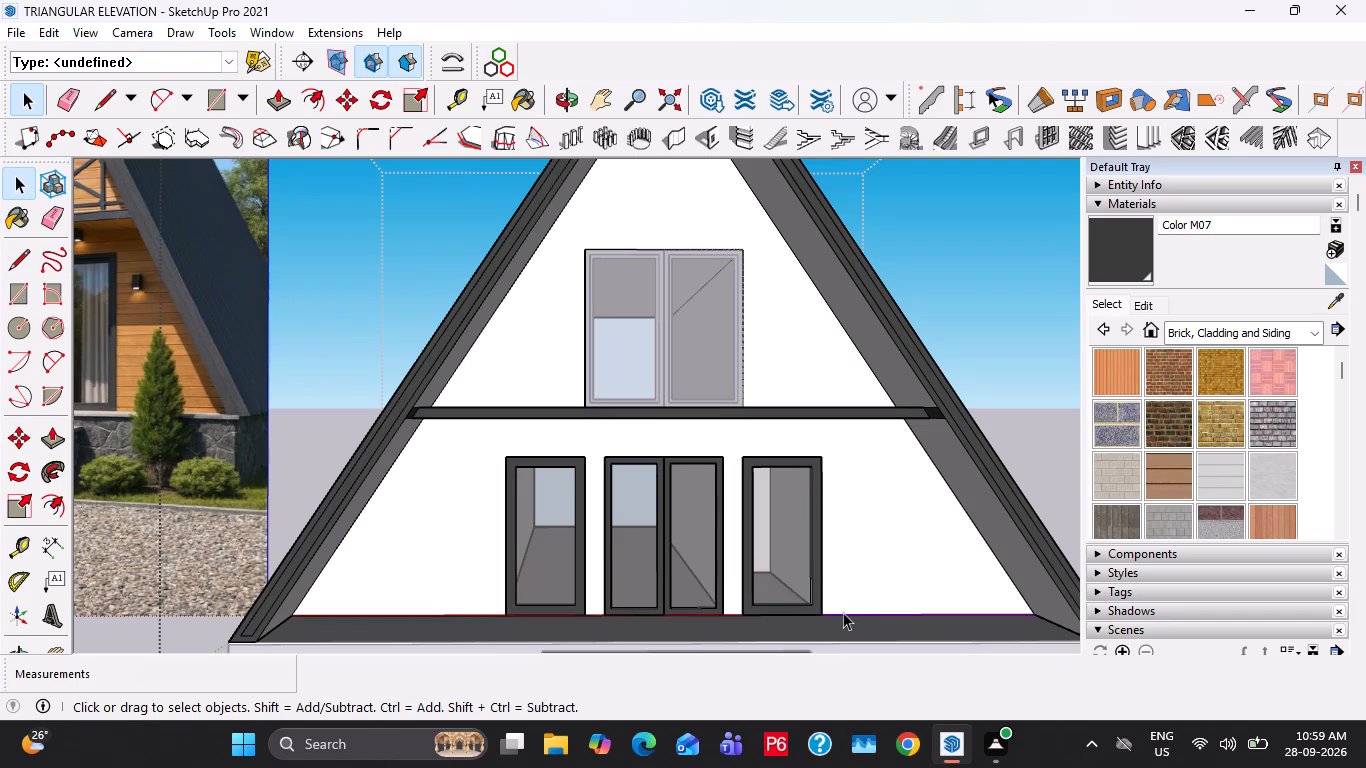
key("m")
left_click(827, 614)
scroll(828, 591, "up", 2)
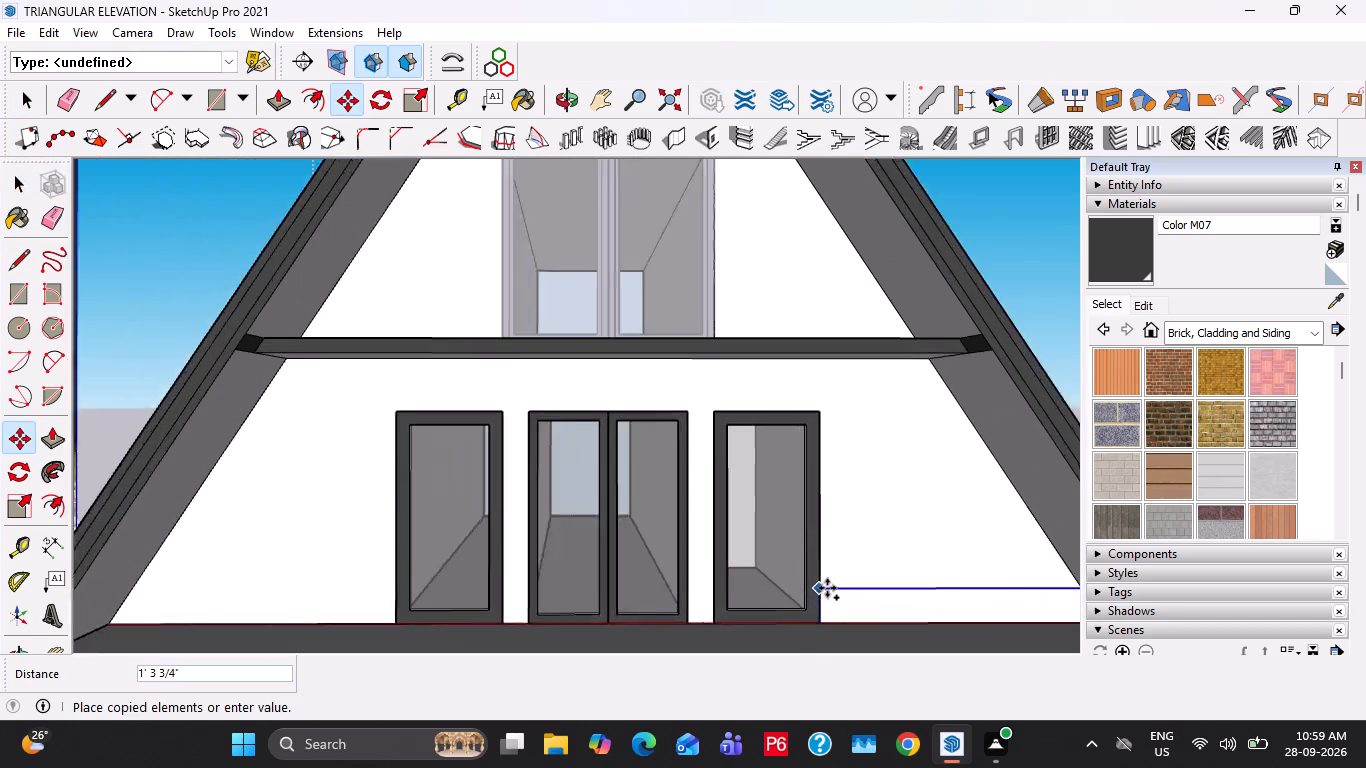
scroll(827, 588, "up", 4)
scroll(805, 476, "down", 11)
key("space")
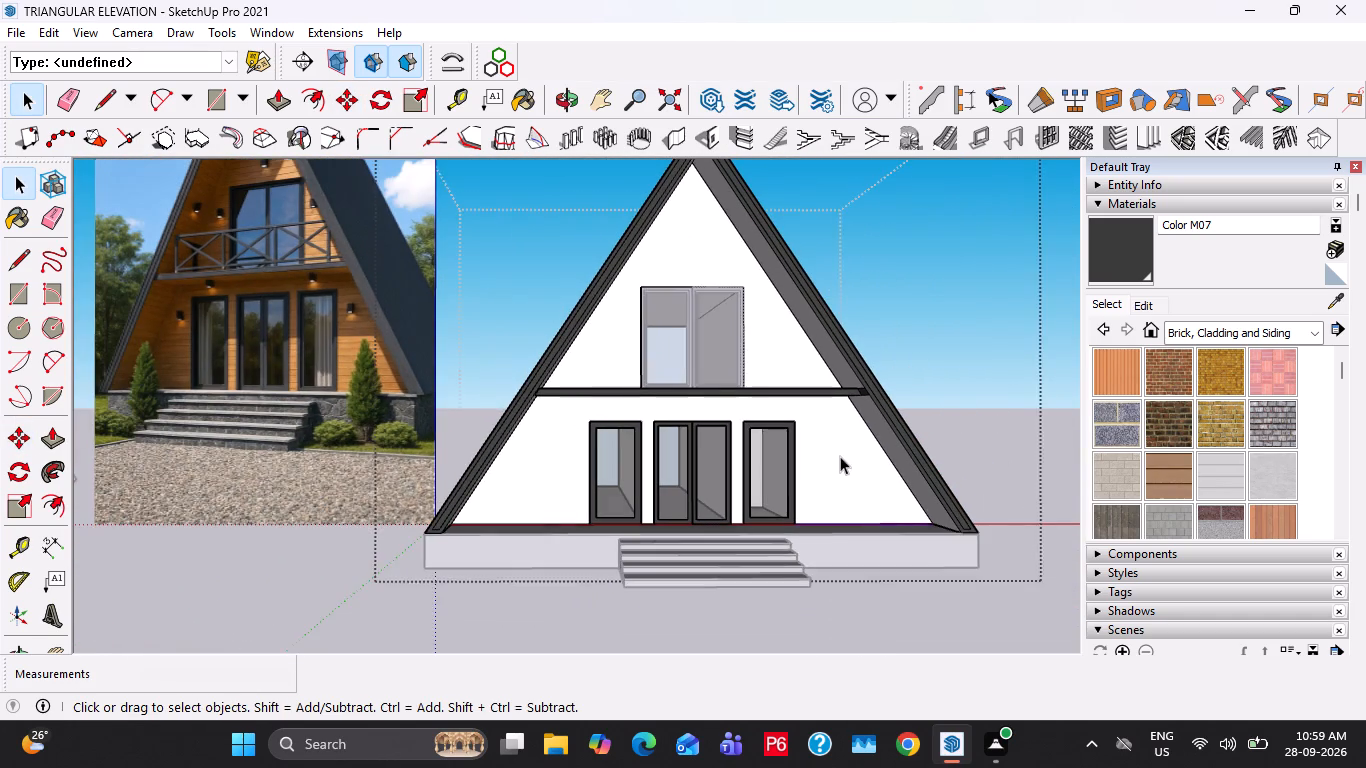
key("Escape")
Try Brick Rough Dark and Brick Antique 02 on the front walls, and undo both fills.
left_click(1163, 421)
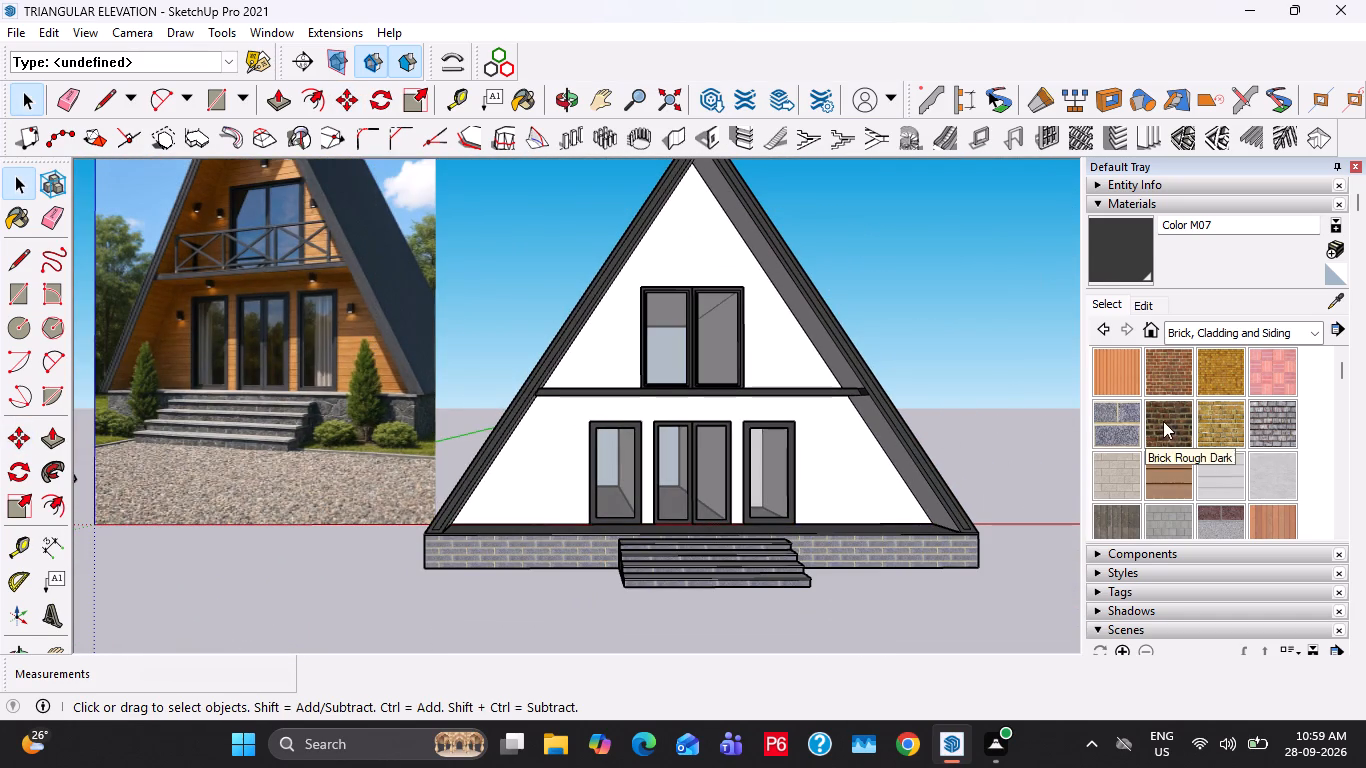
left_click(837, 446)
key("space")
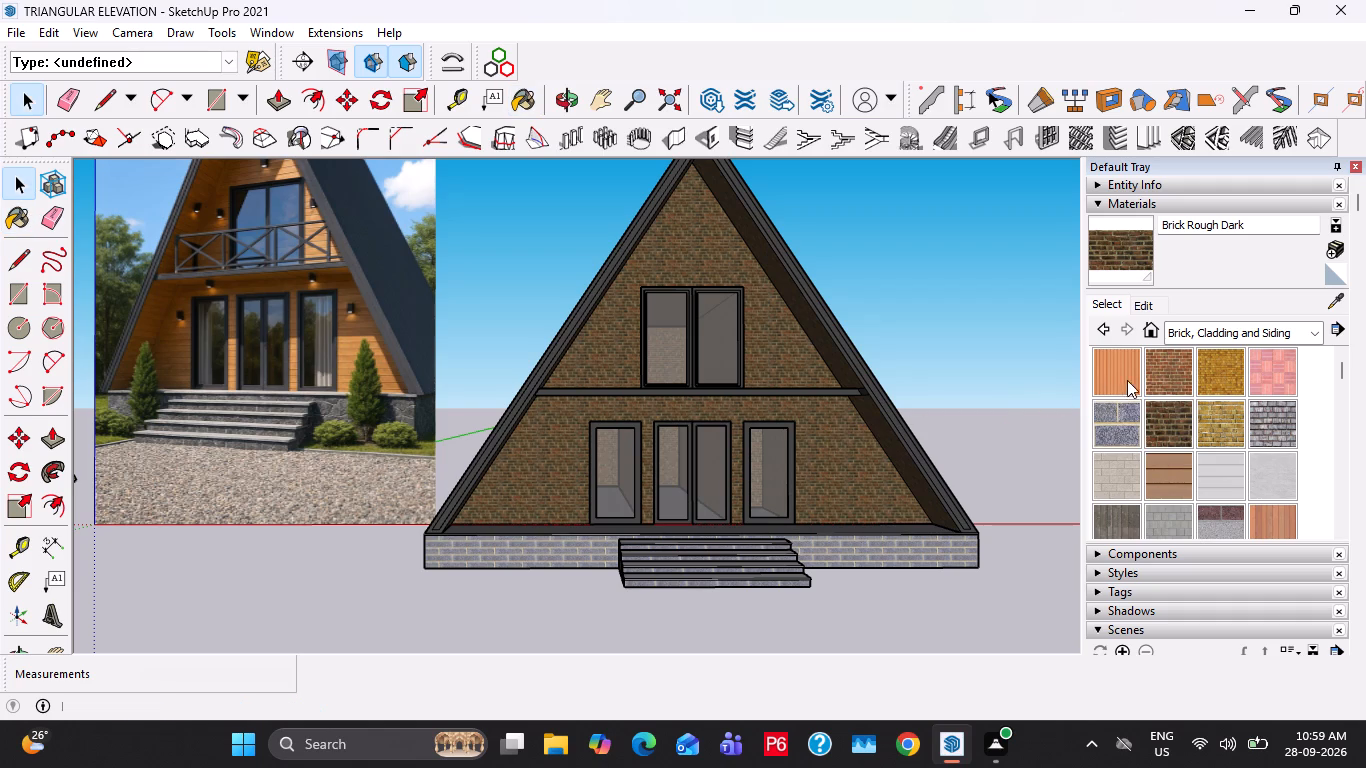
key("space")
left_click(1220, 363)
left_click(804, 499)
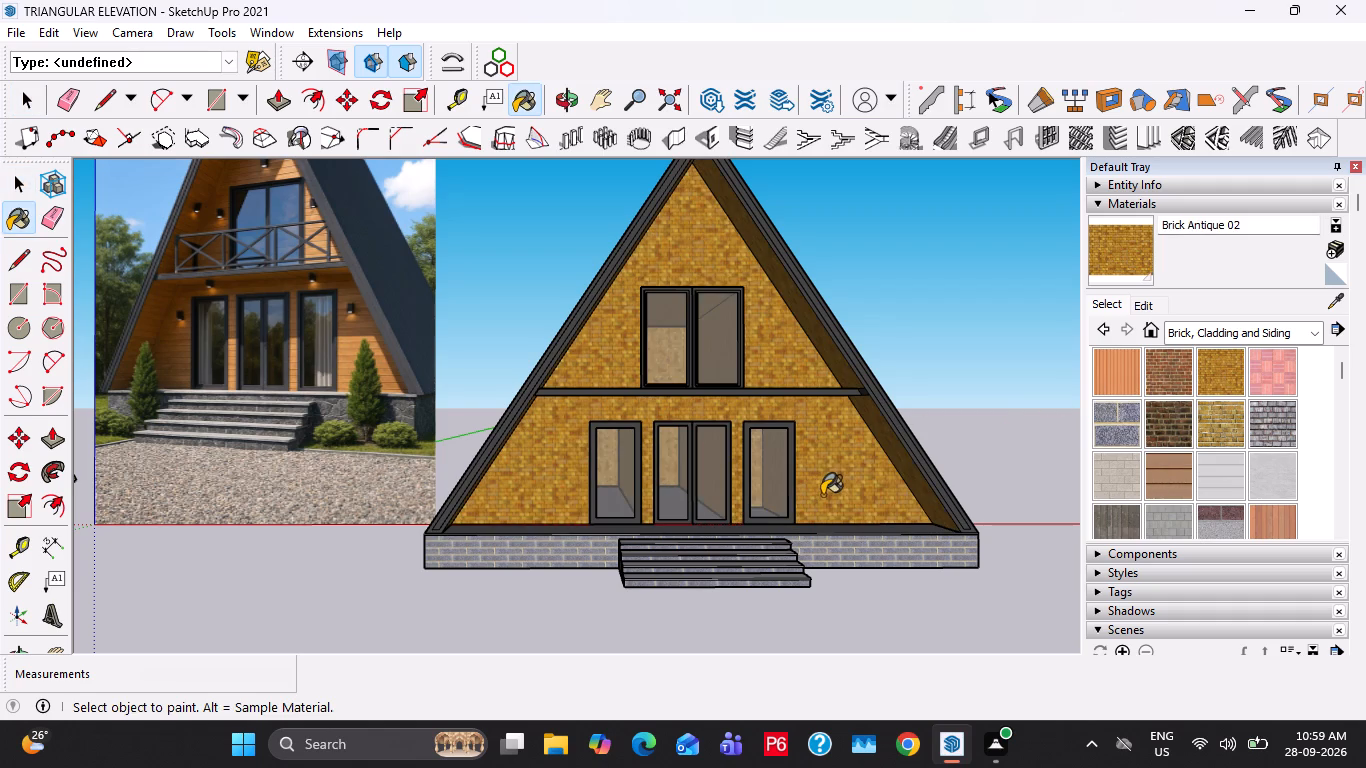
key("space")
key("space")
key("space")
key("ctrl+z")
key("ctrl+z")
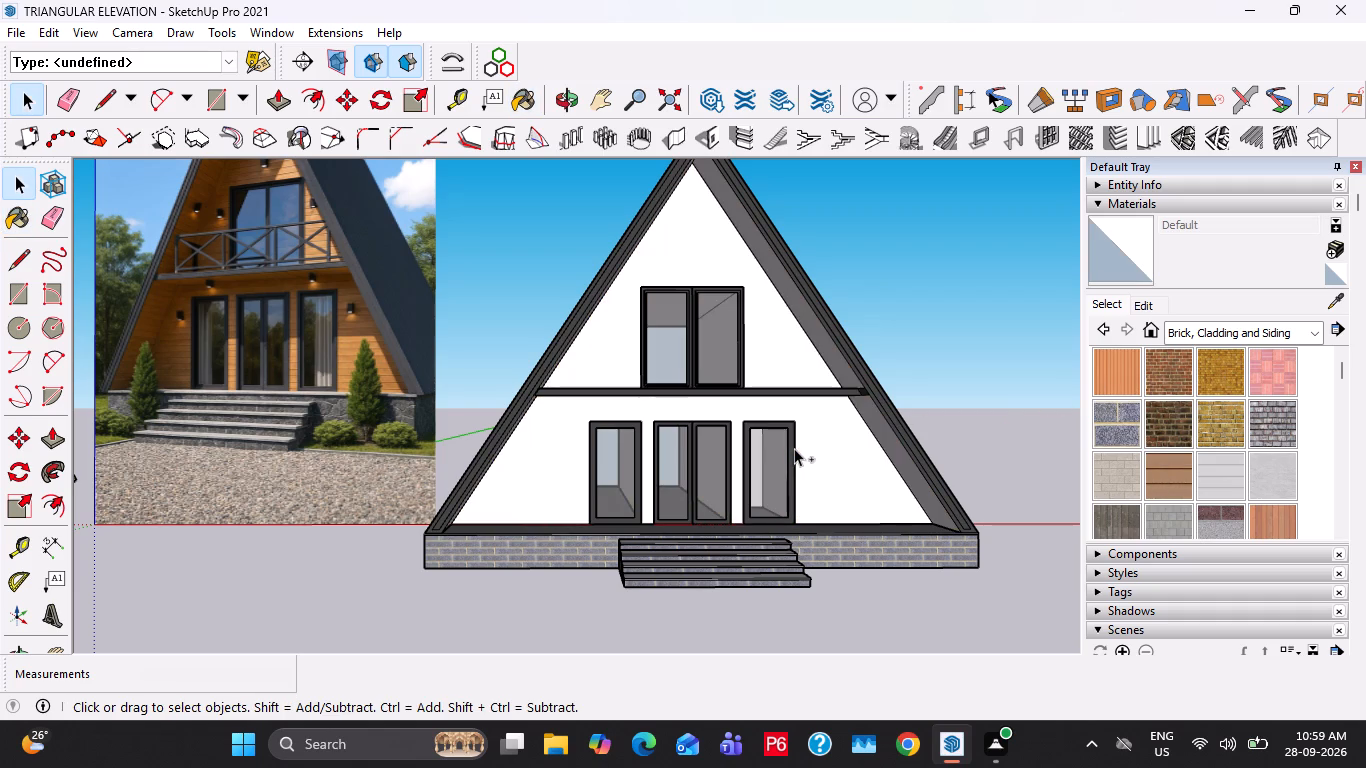
Paint the house's wall group with the Brick Antique 02 material.
left_click(1231, 377)
left_click(777, 447)
scroll(858, 444, "up", 8)
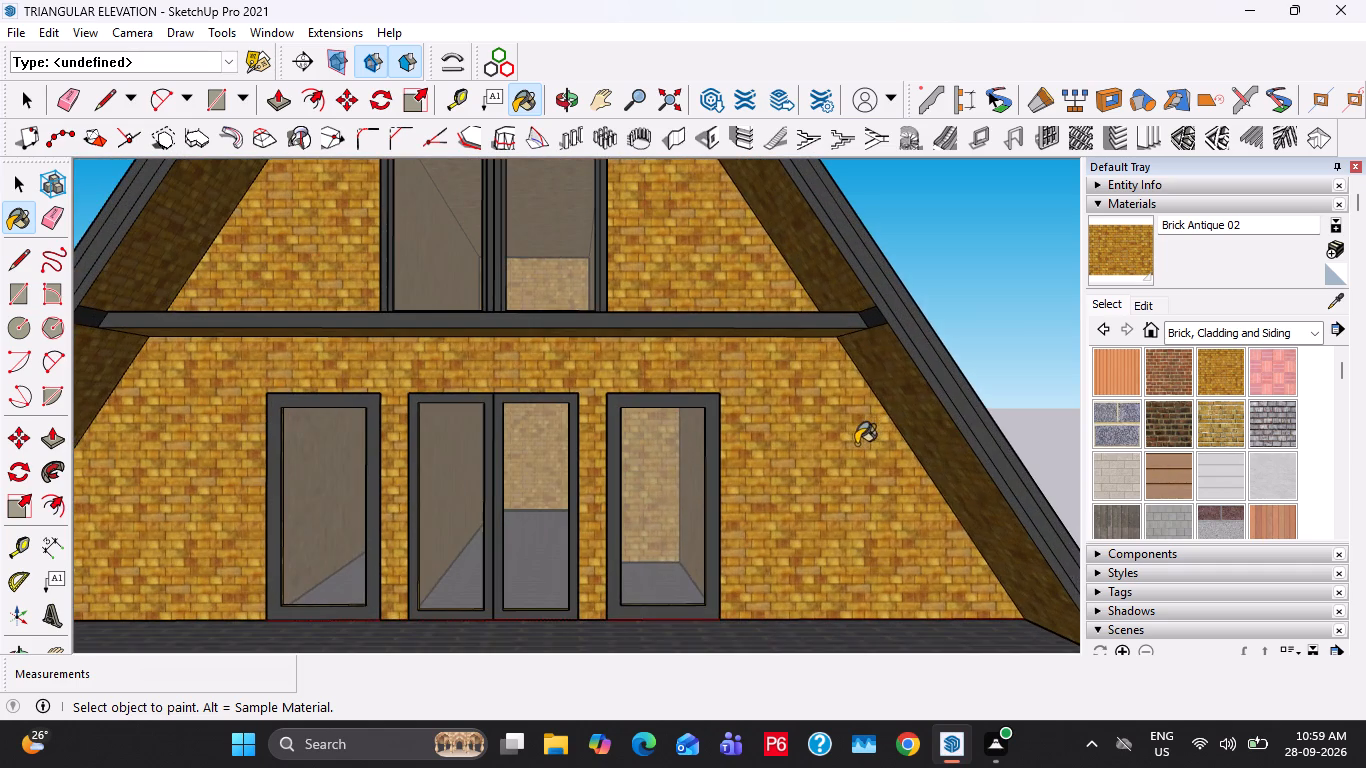
Set the Brick Antique 02 texture width to 20'.
key("space")
left_click(1140, 299)
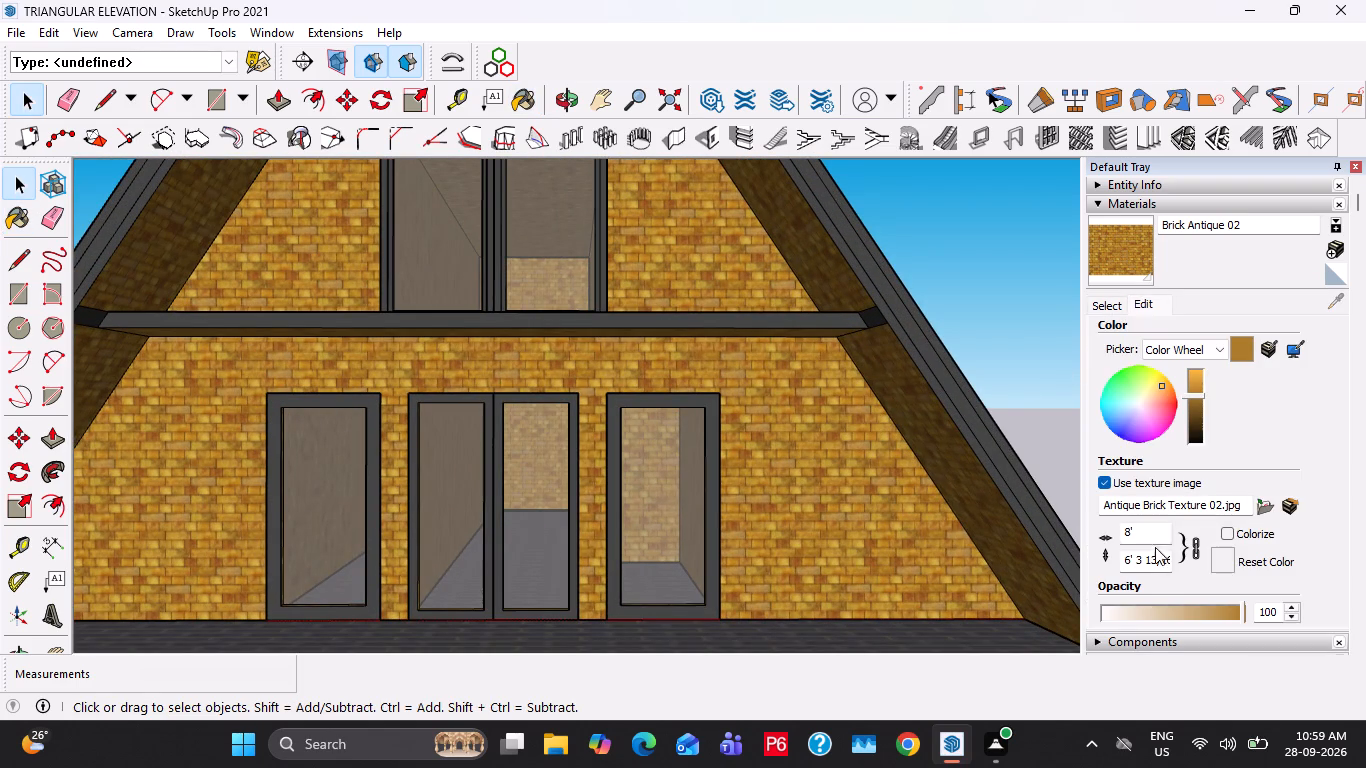
left_click_drag(1153, 539, 1083, 547)
key("2")
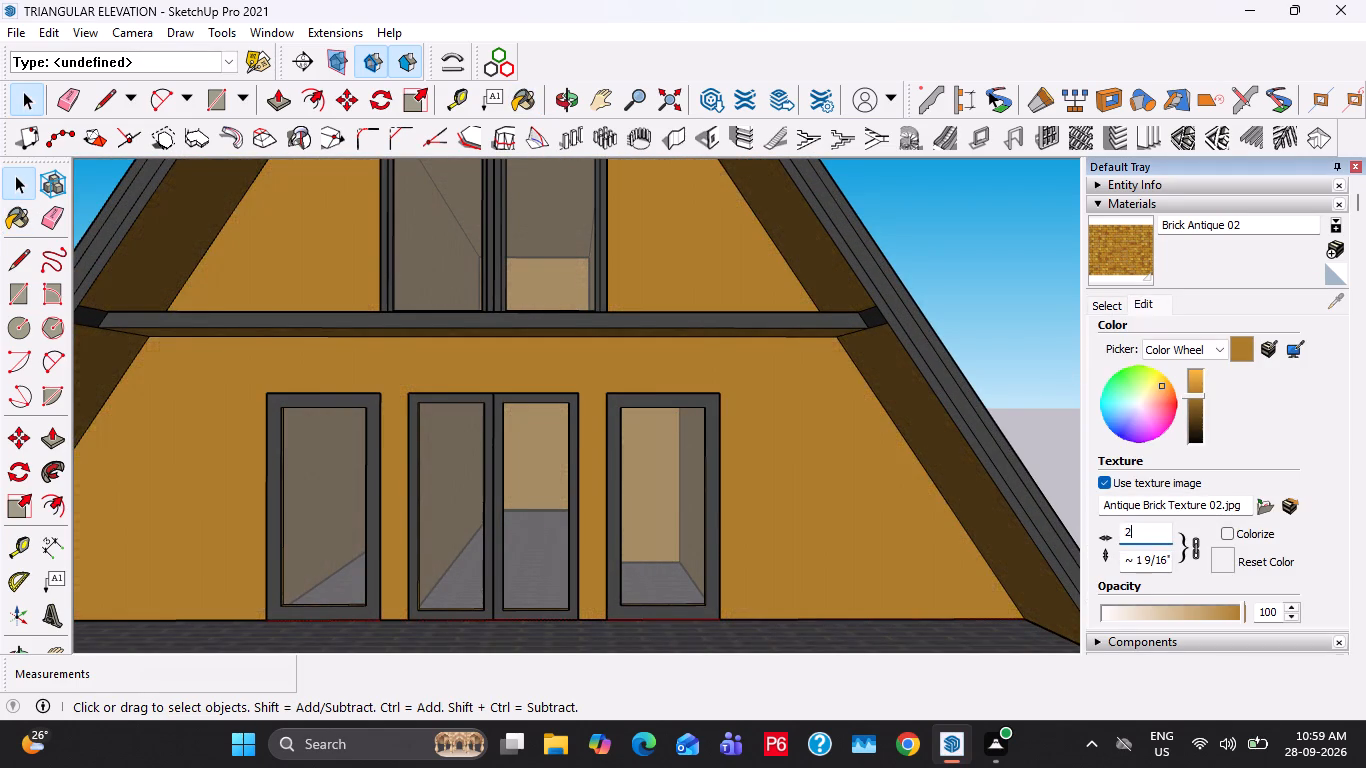
type("0'")
scroll(623, 412, "down", 8)
key("space")
key("Escape")
key("Escape")
Copy the balcony slab's top front edge and paste it outside the group, slightly behind the slab's front edge.
scroll(572, 391, "down", 3)
middle_click_drag(538, 398, 620, 502, "shift")
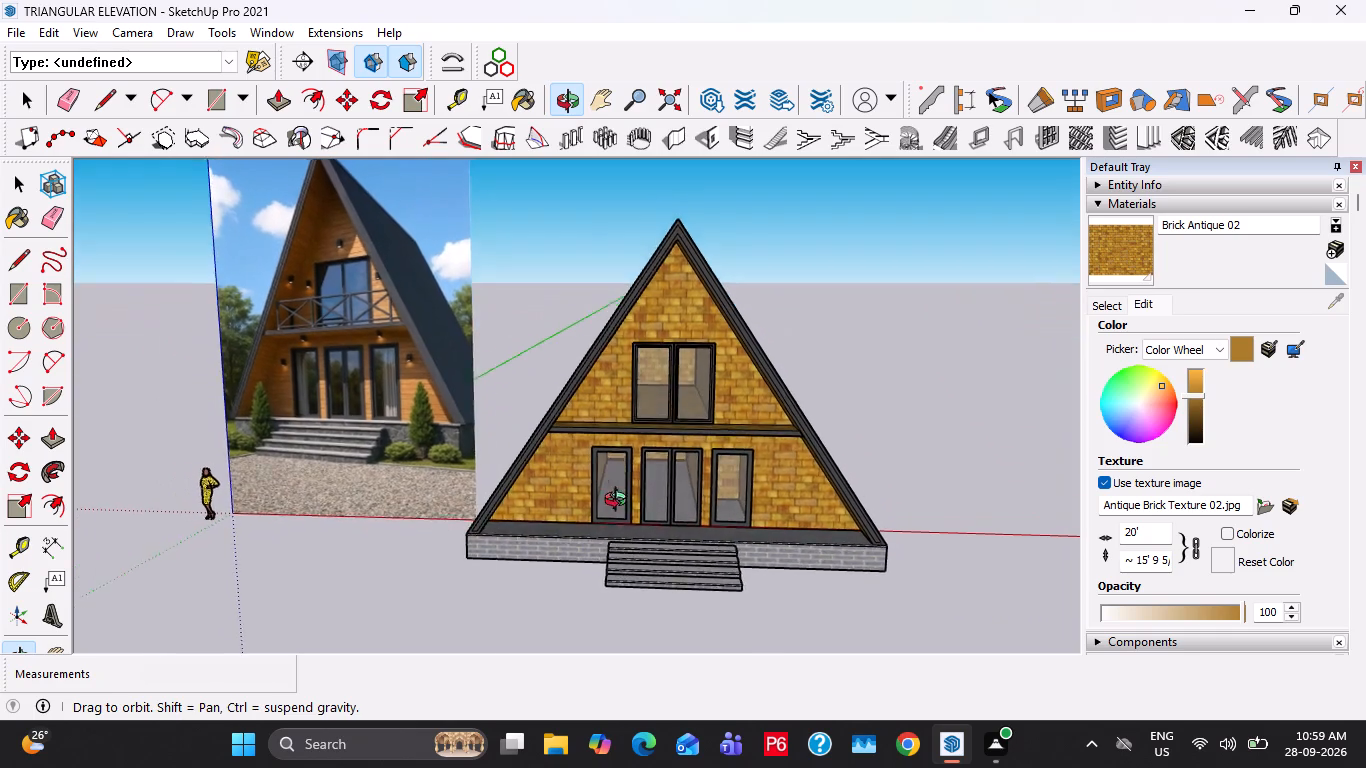
middle_click_drag(620, 502, 623, 505, "shift")
scroll(657, 380, "up", 3)
scroll(522, 432, "up", 4)
middle_click_drag(569, 440, 705, 486, "shift")
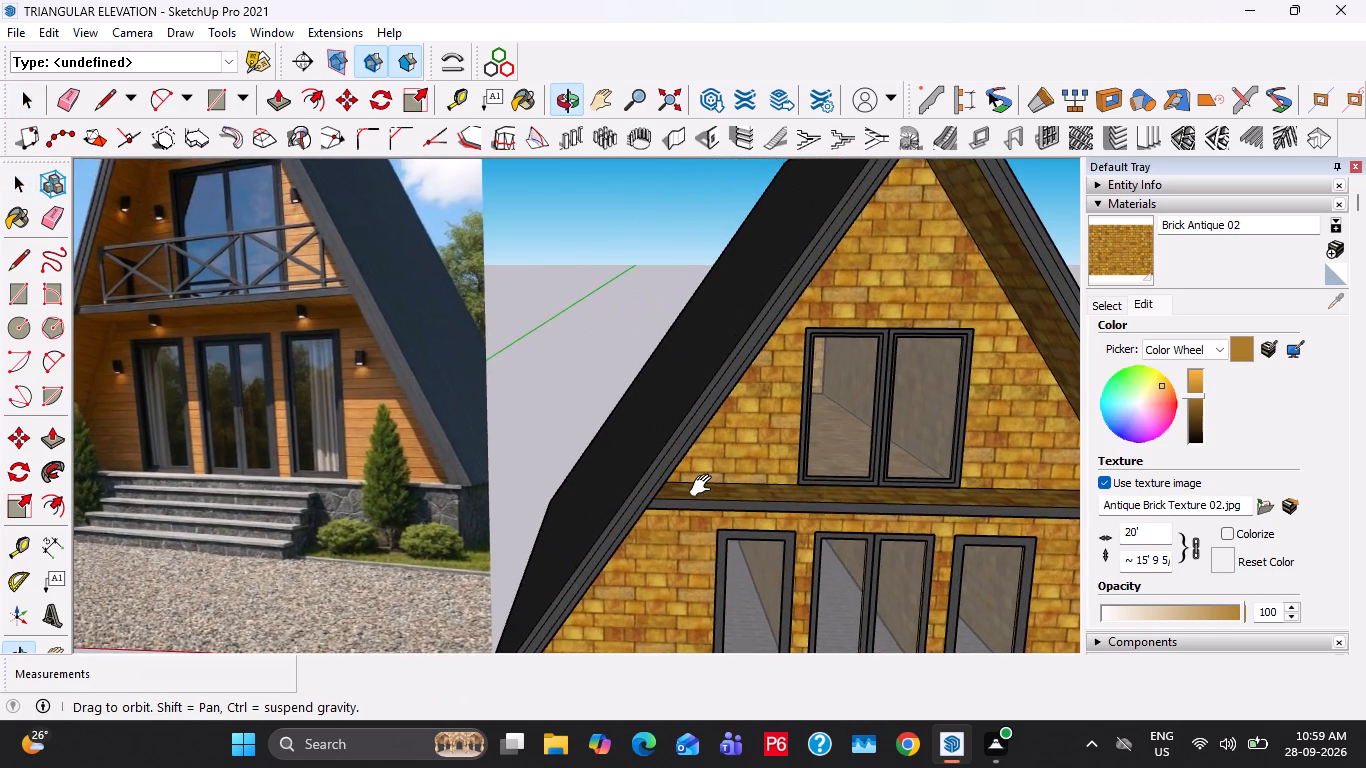
middle_click_drag(705, 486, 570, 543, "shift")
scroll(571, 546, "up", 6)
middle_click_drag(562, 534, 489, 534)
scroll(516, 545, "up", 2)
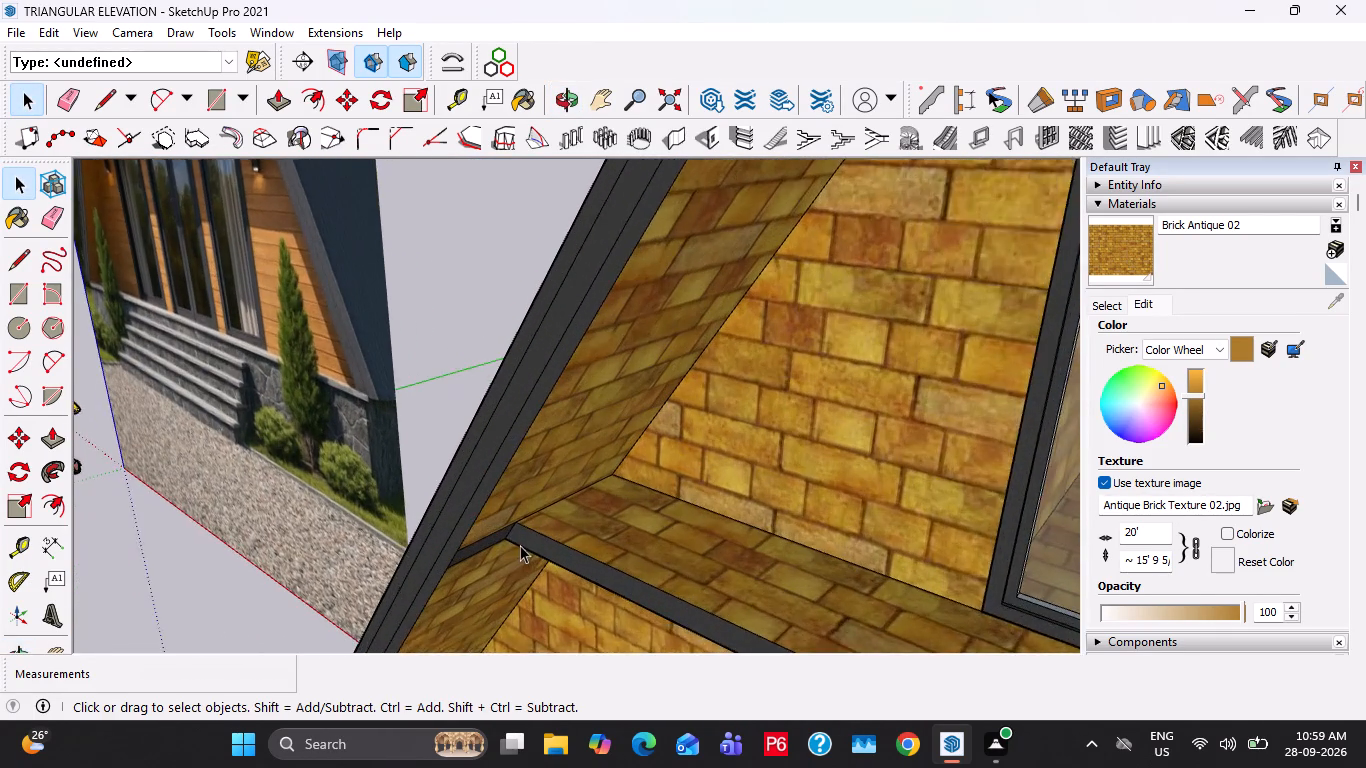
scroll(520, 545, "up", 3)
double_click(539, 533)
left_click(532, 527)
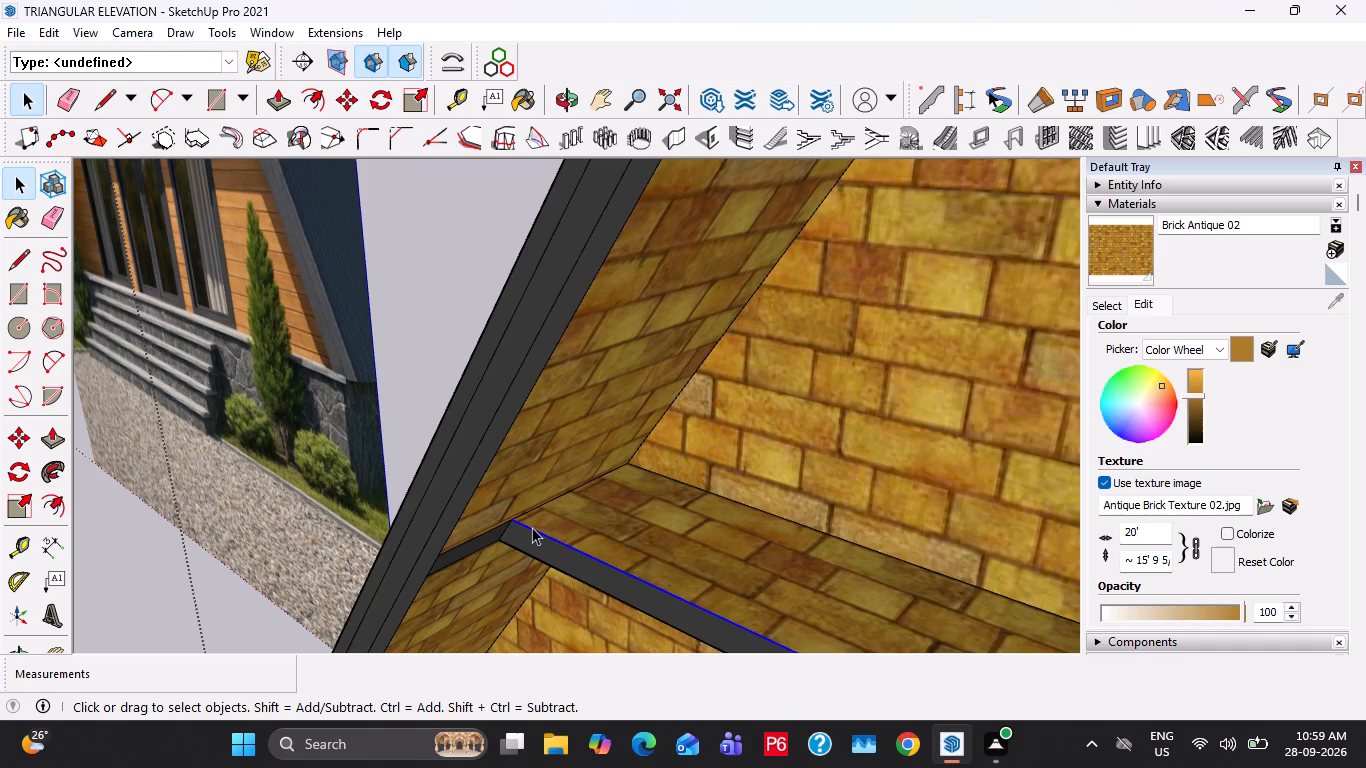
key("ctrl+c")
key("Escape")
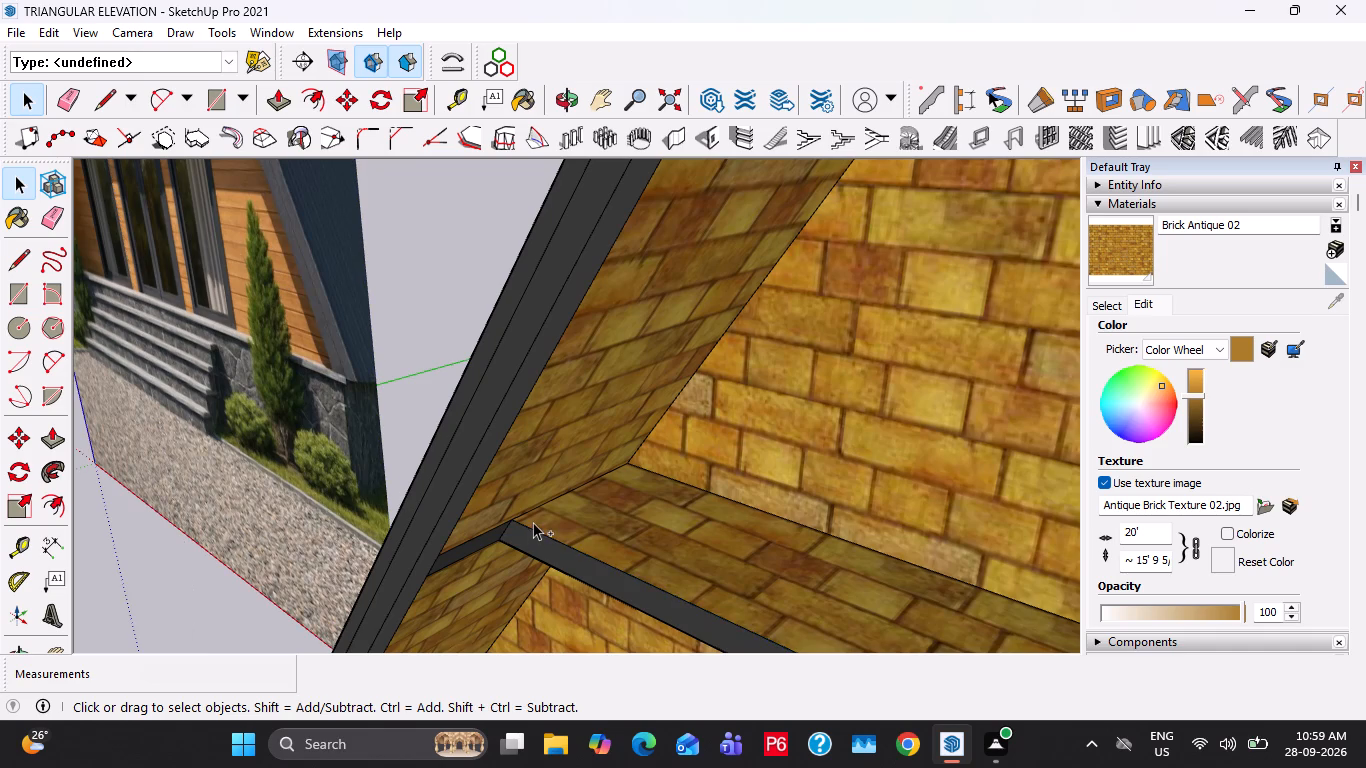
key("ctrl+v")
left_click(529, 514)
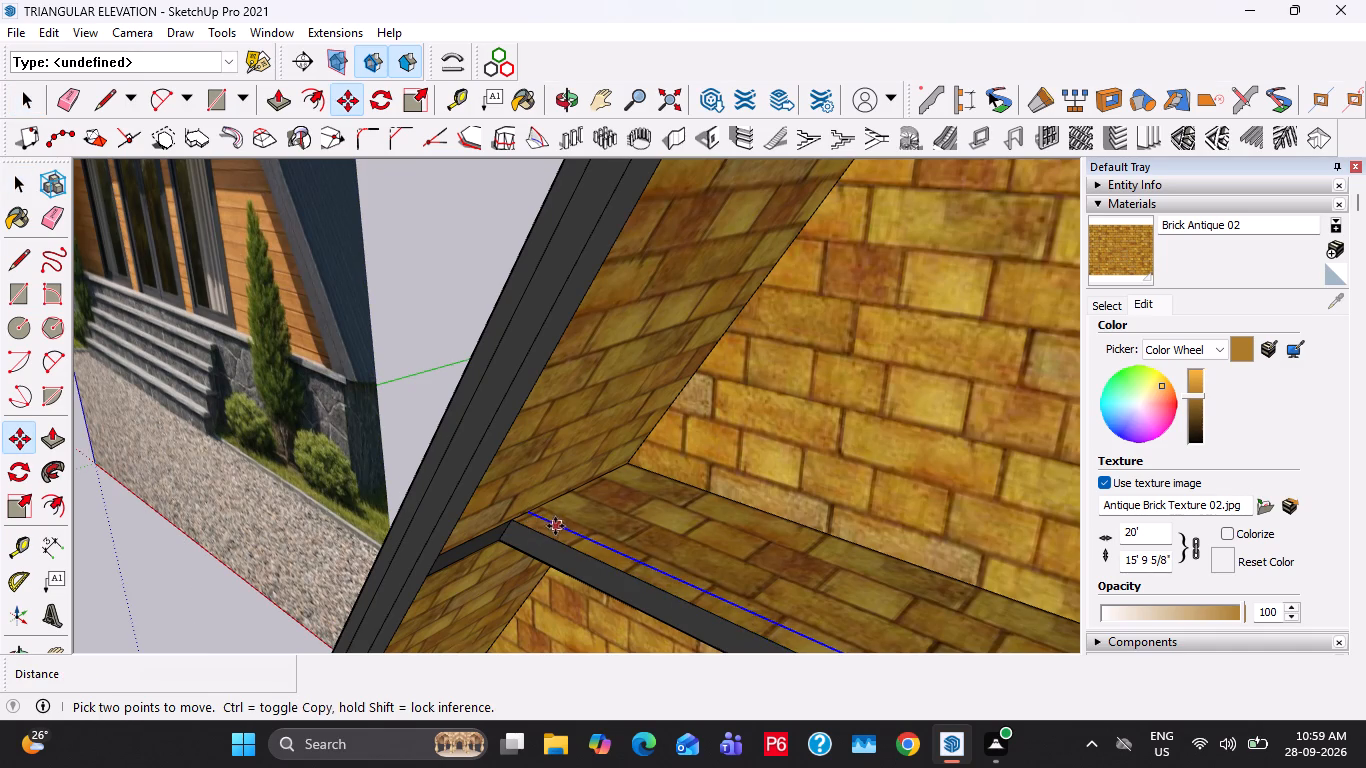
Copy the pasted edge 1" back along the balcony floor towards the wall.
middle_click_drag(580, 525, 543, 545)
scroll(532, 515, "up", 3)
left_click(532, 514)
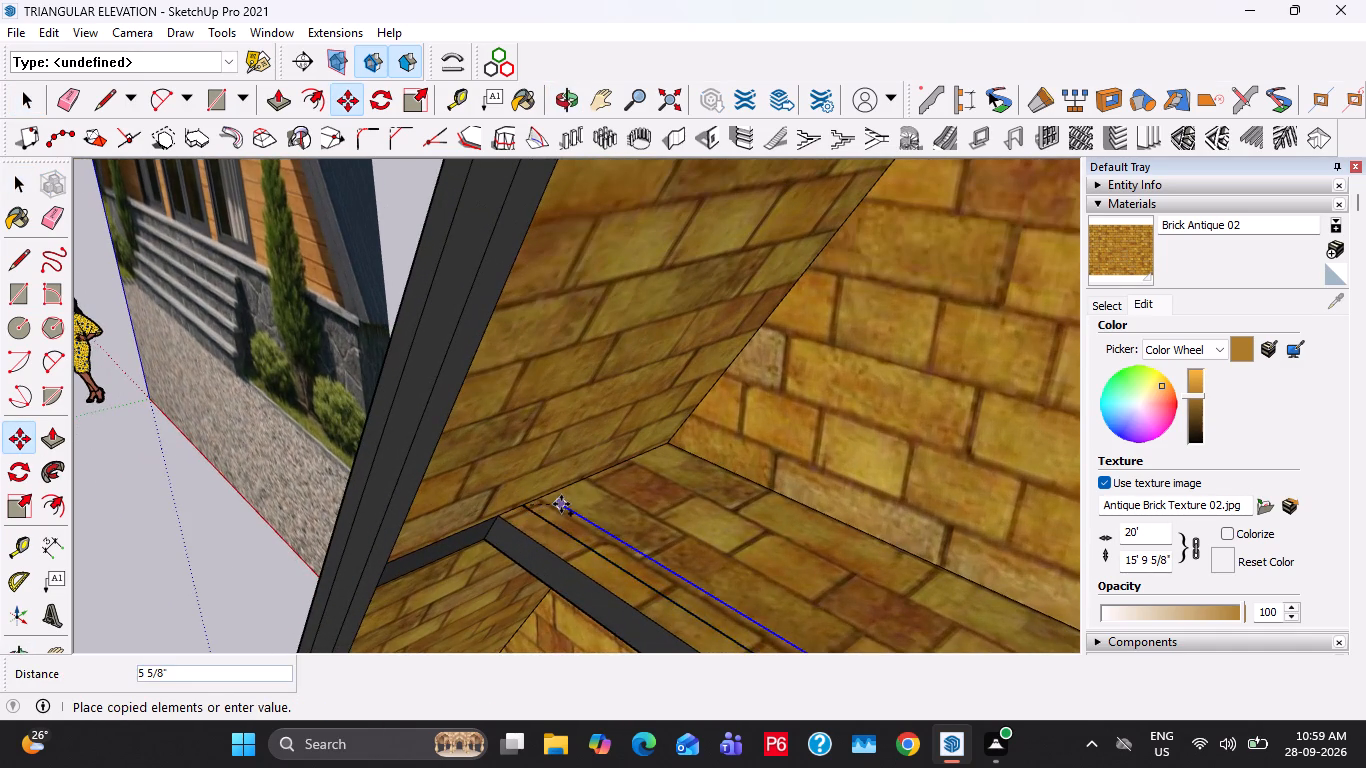
key("1")
key("shift+quotedbl")
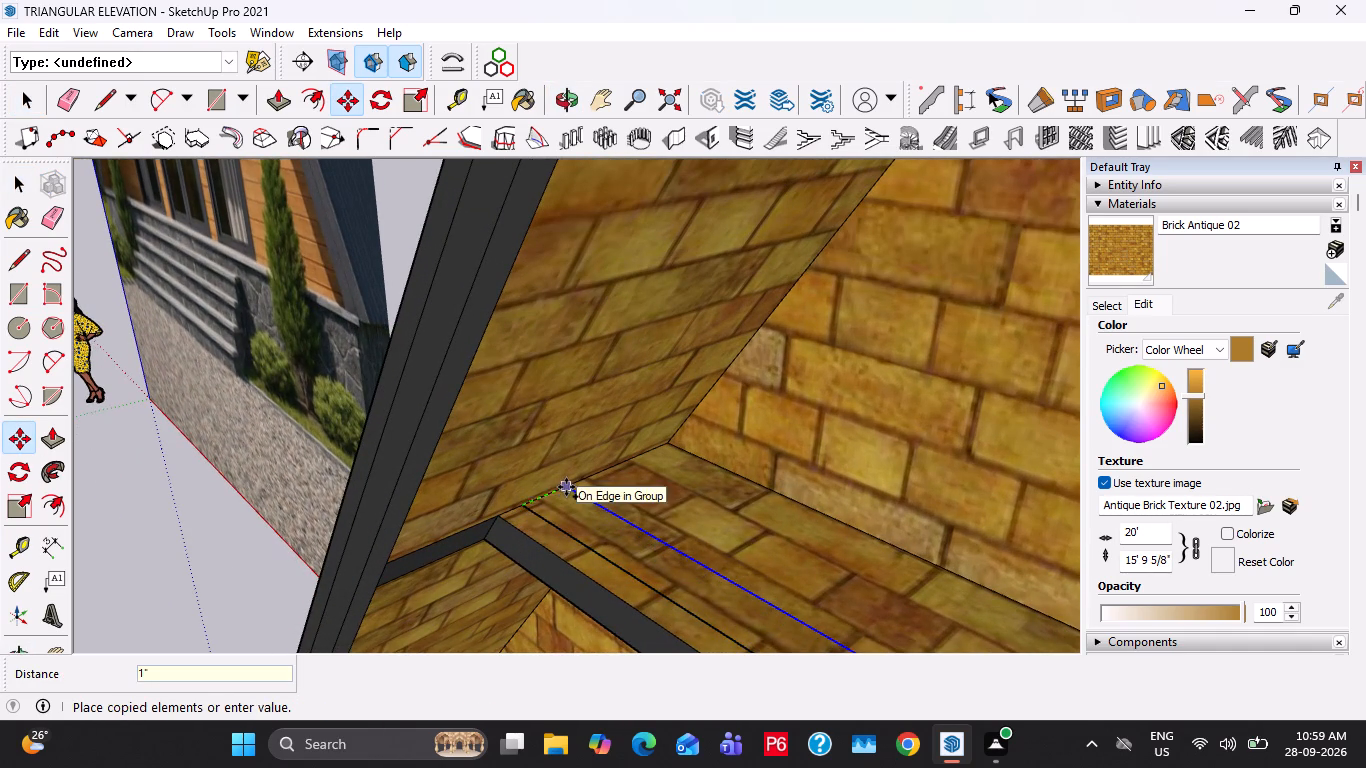
key("Return")
scroll(547, 514, "up", 9)
key("space")
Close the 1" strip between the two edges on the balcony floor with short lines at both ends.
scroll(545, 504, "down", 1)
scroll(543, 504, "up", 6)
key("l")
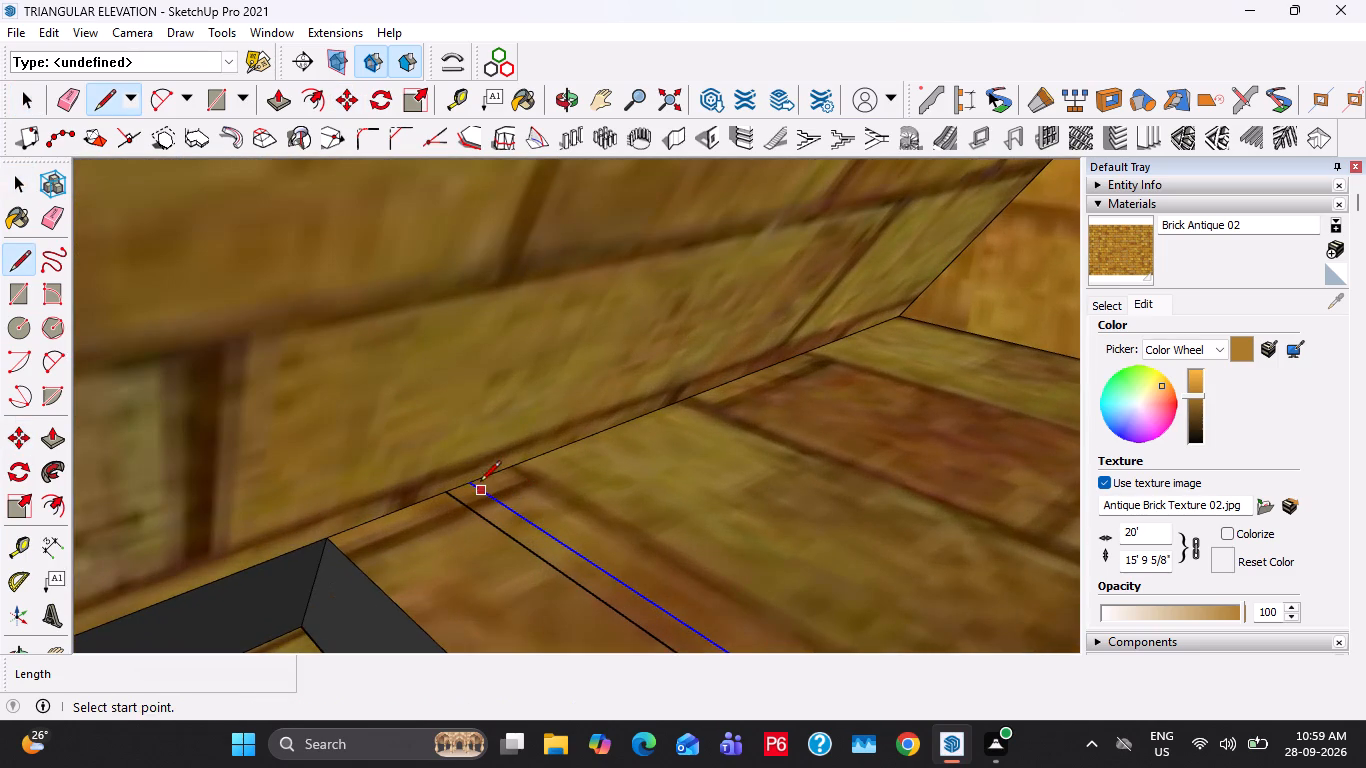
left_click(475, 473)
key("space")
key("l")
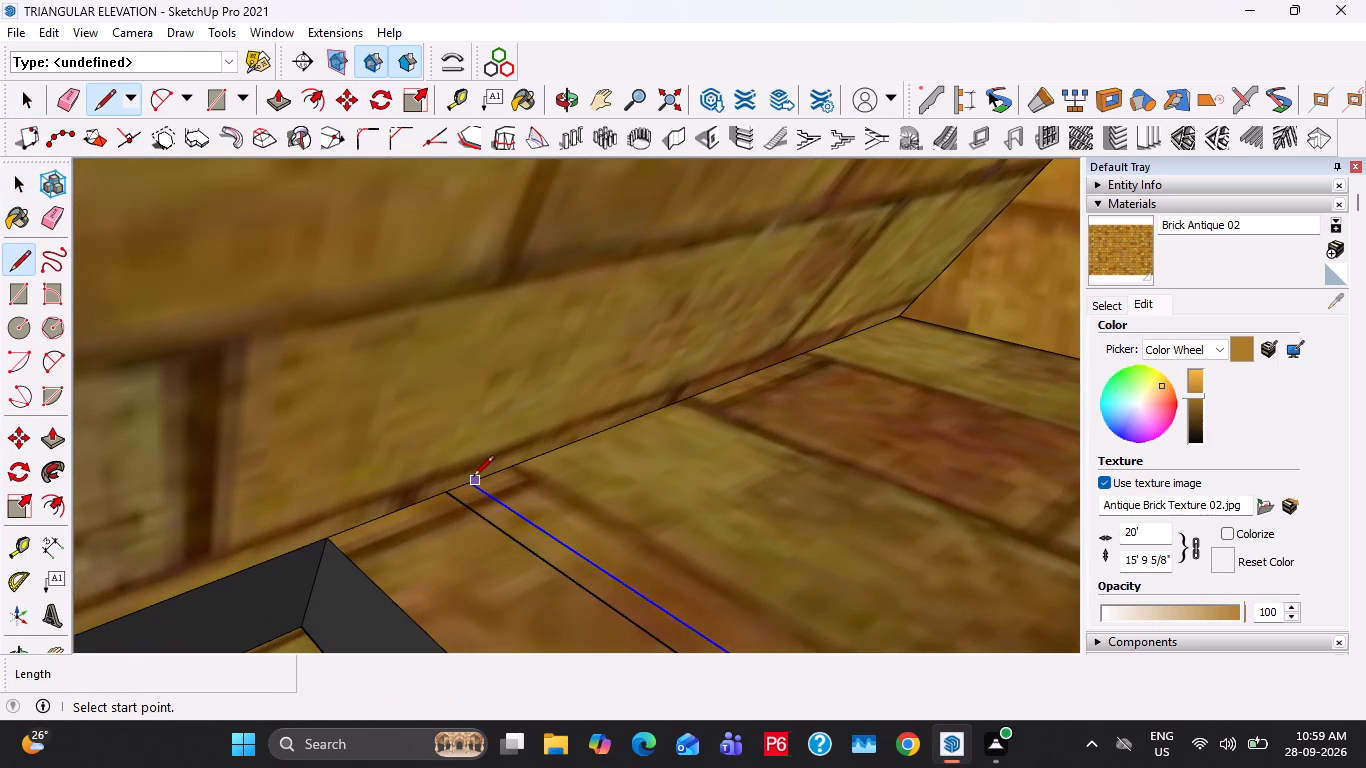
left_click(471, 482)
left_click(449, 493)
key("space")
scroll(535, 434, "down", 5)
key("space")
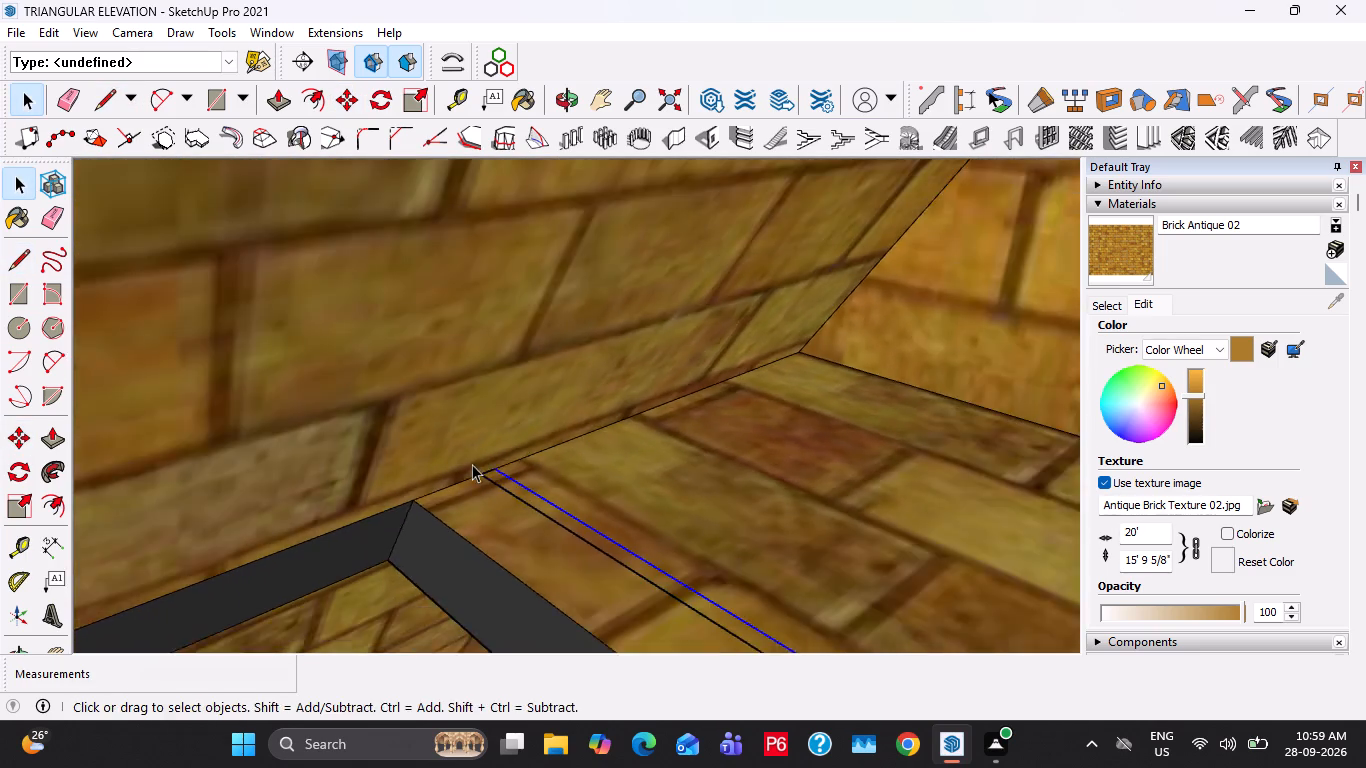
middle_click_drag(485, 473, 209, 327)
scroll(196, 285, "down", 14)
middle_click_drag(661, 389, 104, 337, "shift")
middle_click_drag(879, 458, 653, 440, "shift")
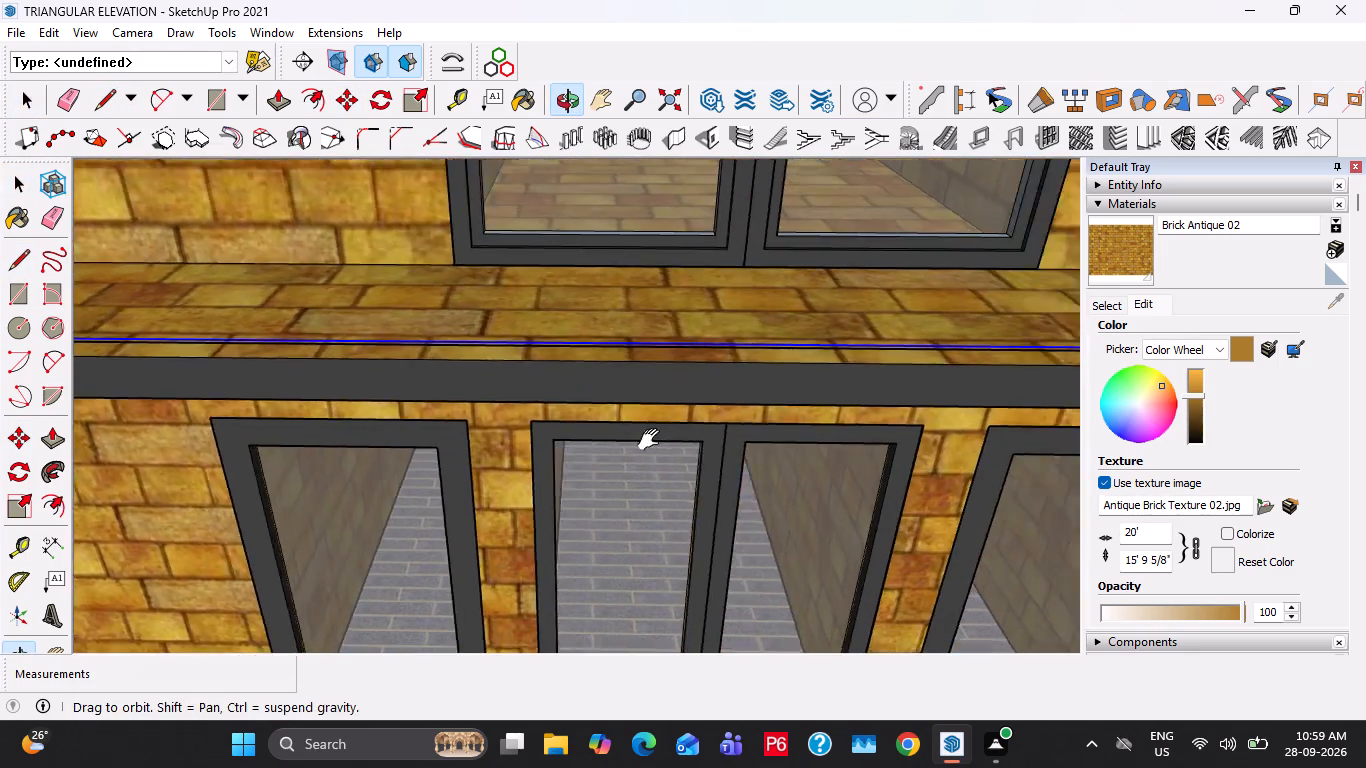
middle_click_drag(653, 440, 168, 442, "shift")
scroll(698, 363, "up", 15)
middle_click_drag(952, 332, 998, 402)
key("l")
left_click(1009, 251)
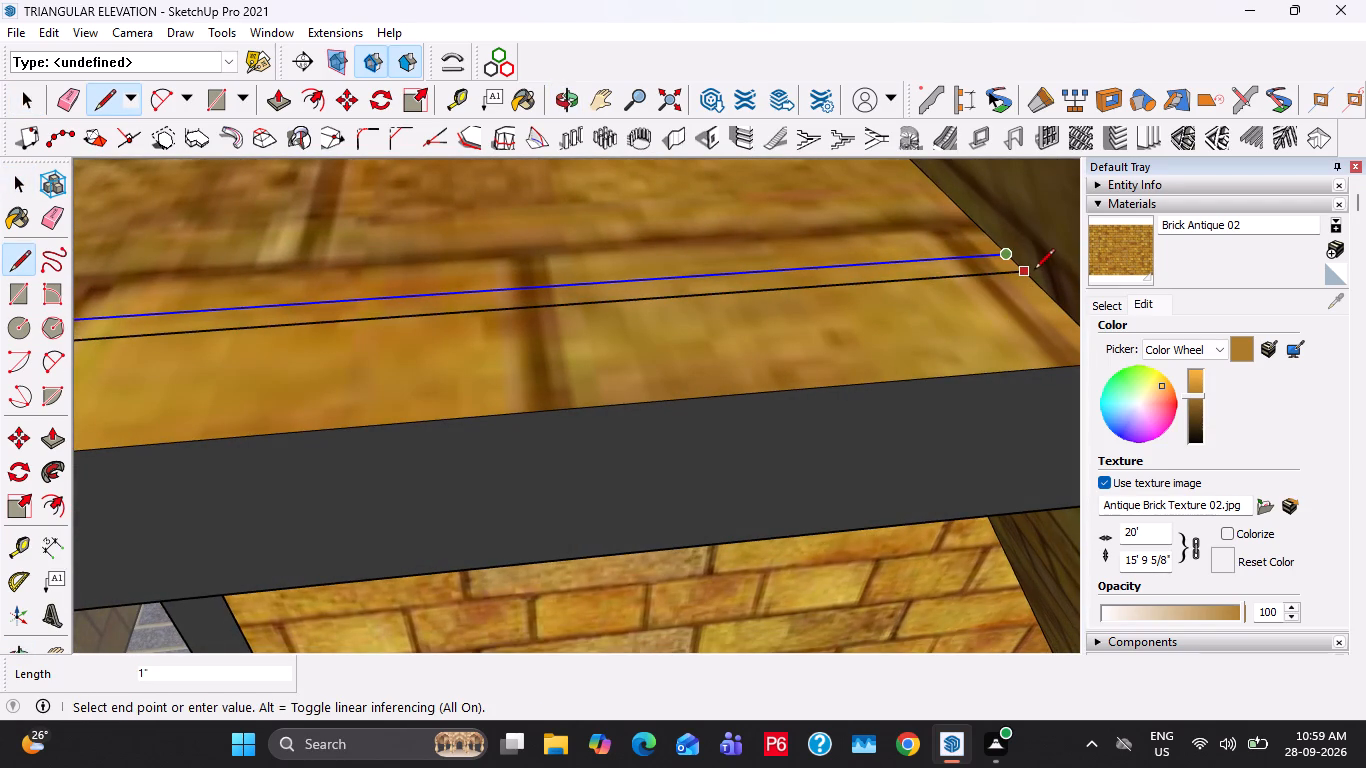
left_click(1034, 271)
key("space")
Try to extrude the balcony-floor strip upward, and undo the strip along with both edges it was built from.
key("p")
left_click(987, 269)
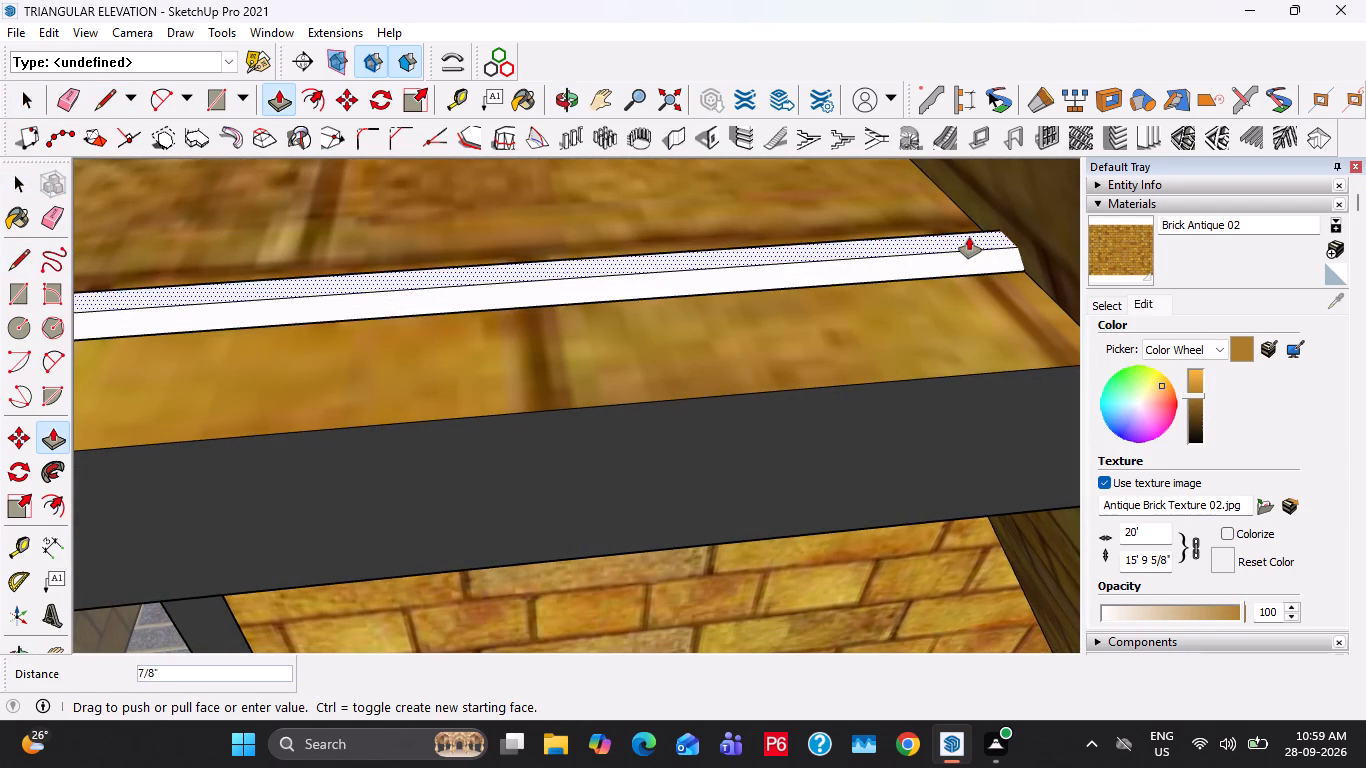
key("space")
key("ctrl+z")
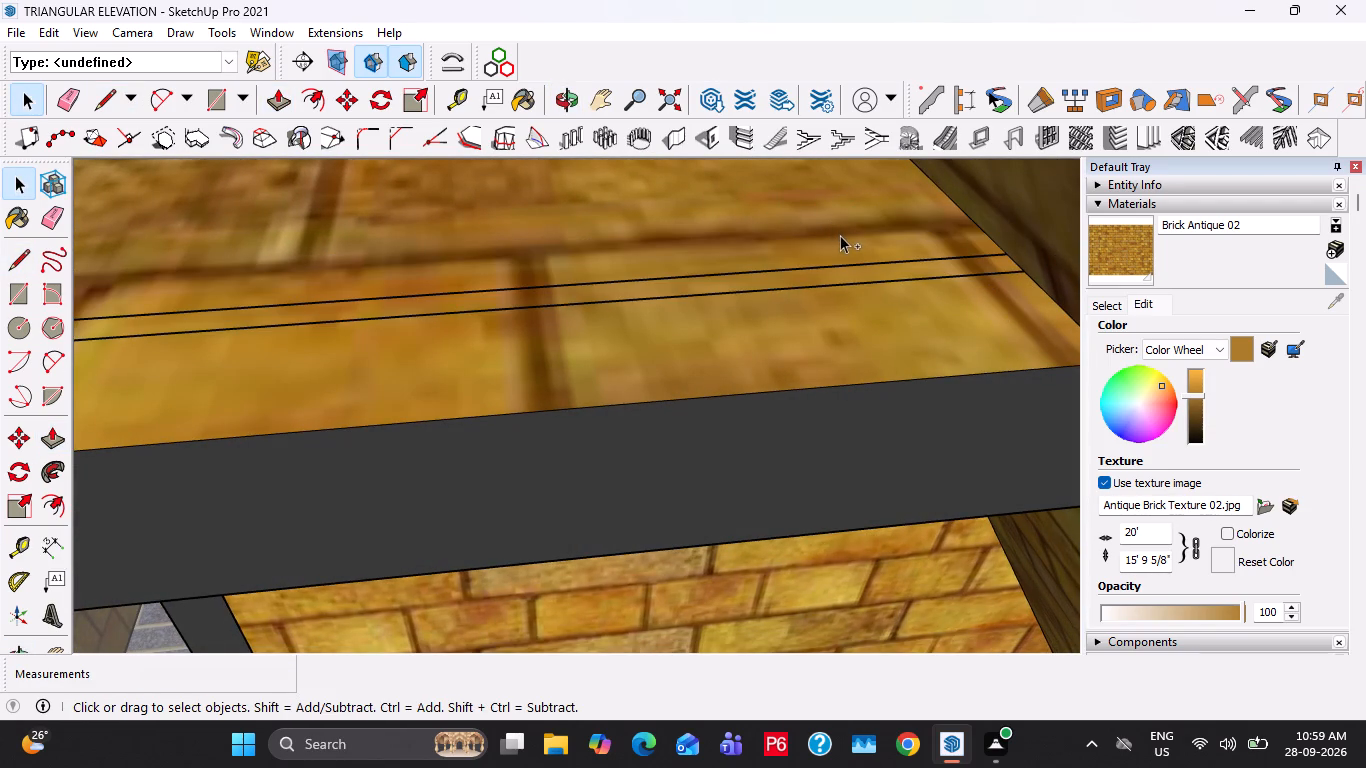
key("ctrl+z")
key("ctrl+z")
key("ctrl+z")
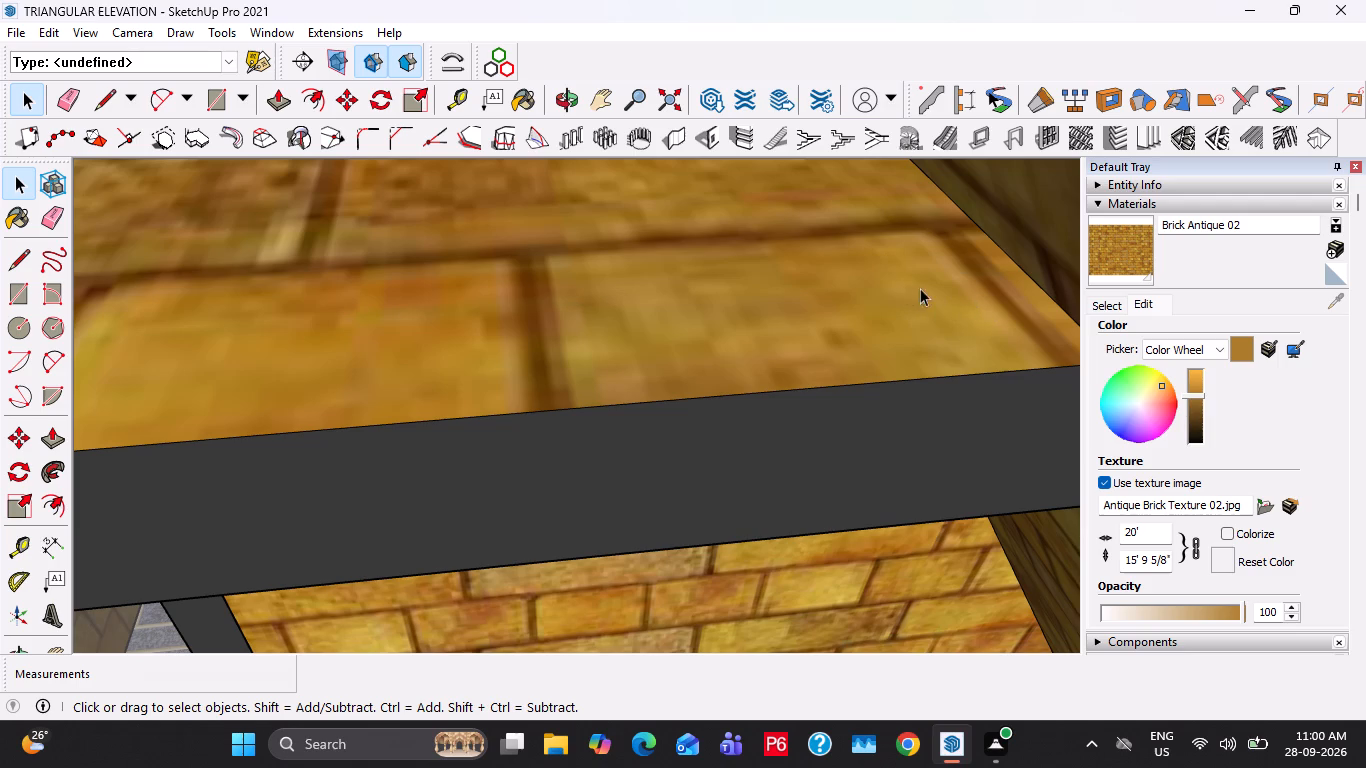
Place a guide on the balcony floor parallel to the slab's front edge, and a second guide 1" behind it.
key("r")
key("space")
key("r")
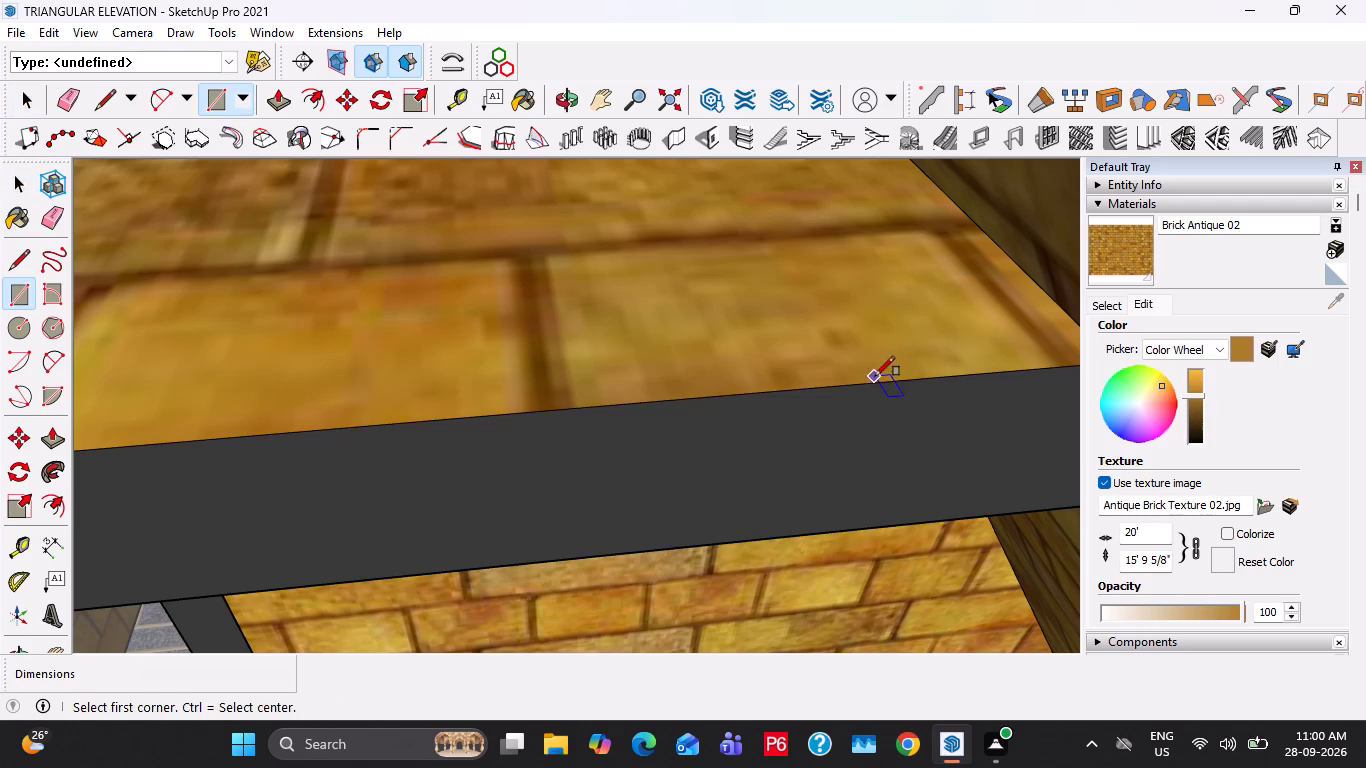
key("space")
key("t")
left_click(890, 384)
left_click(998, 254)
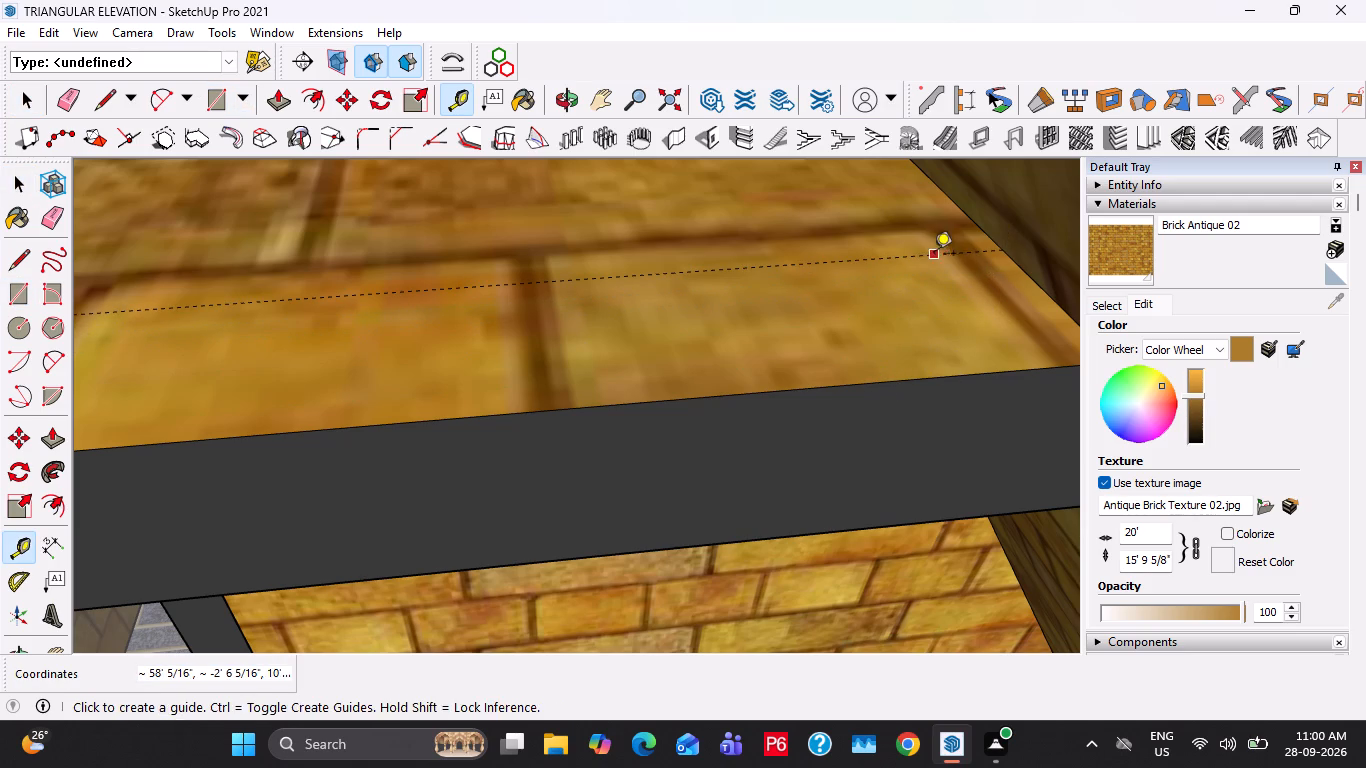
left_click(929, 259)
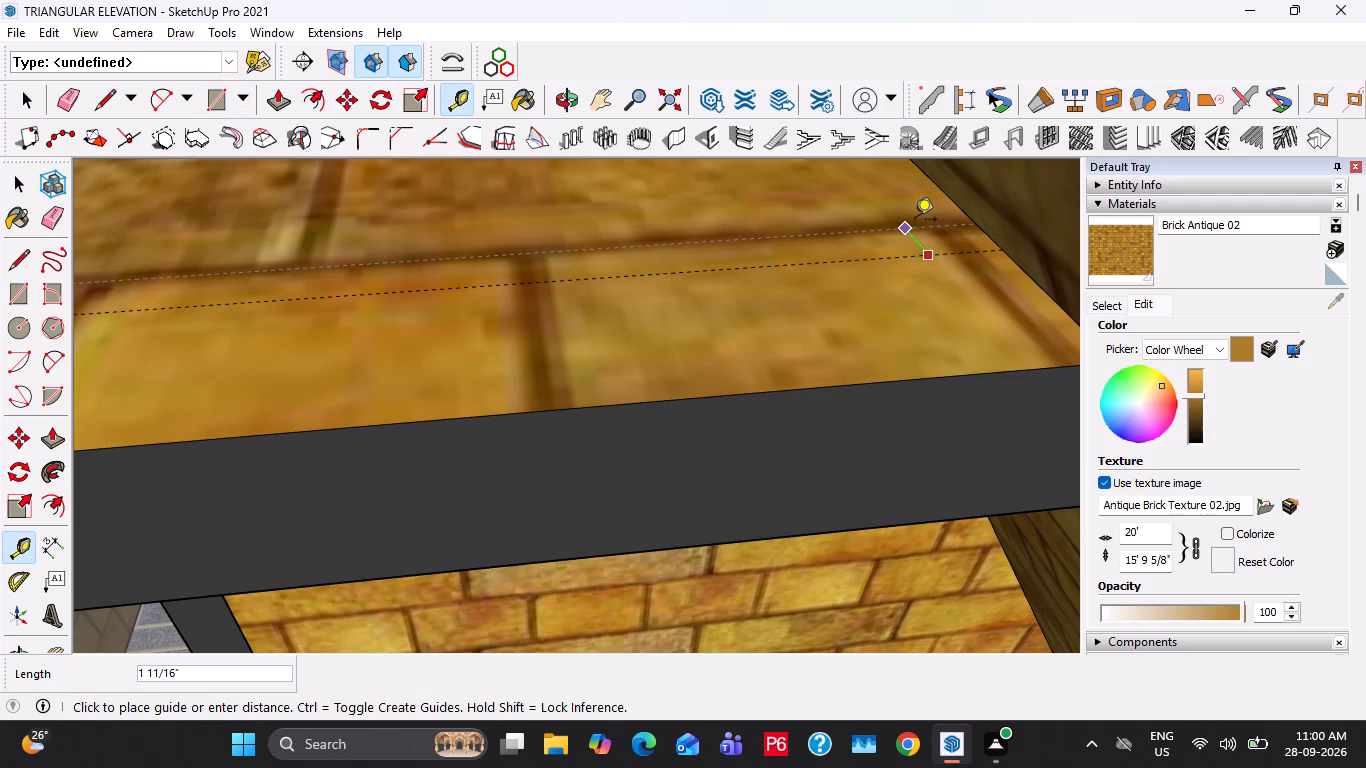
key("BackSpace")
key("BackSpace")
key("1")
key("Return")
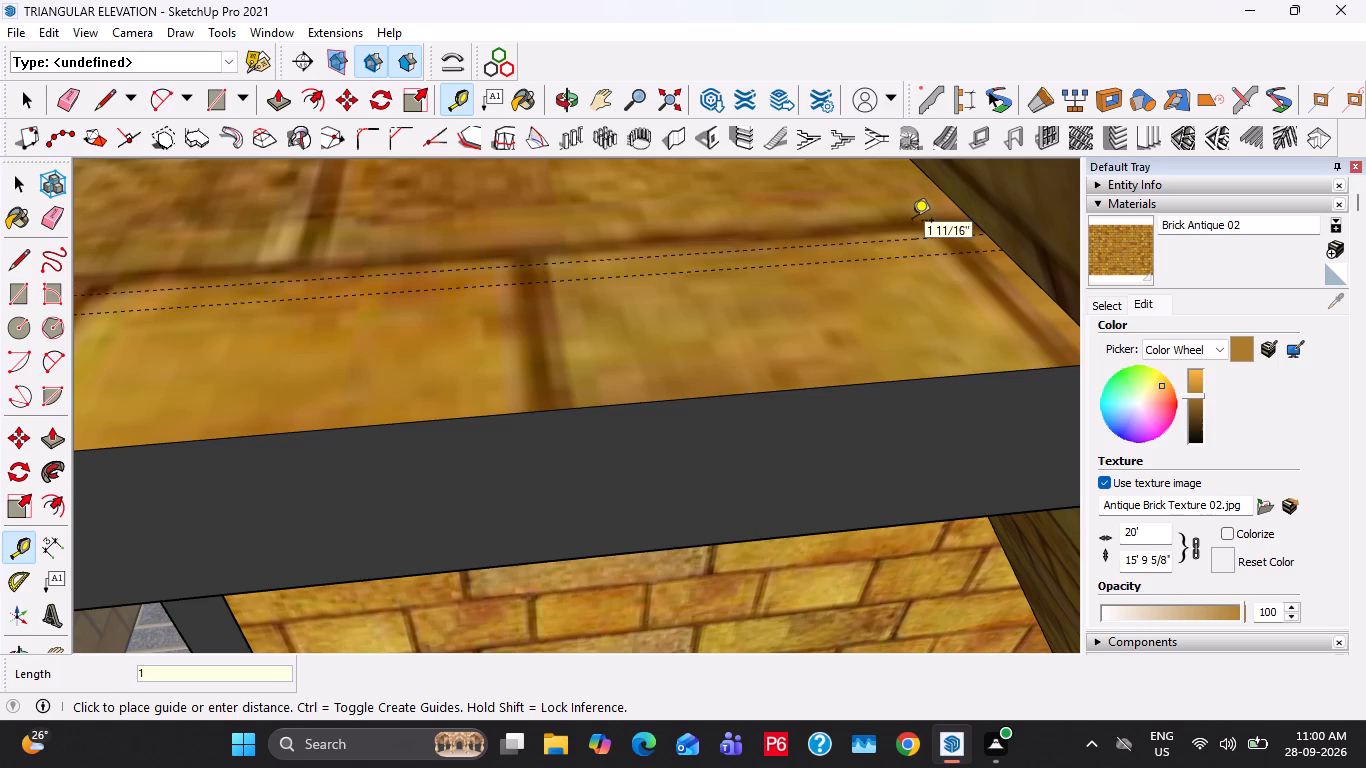
key("space")
Draw a rectangle 1" by about 23' 6" between the two guides along the balcony floor.
key("r")
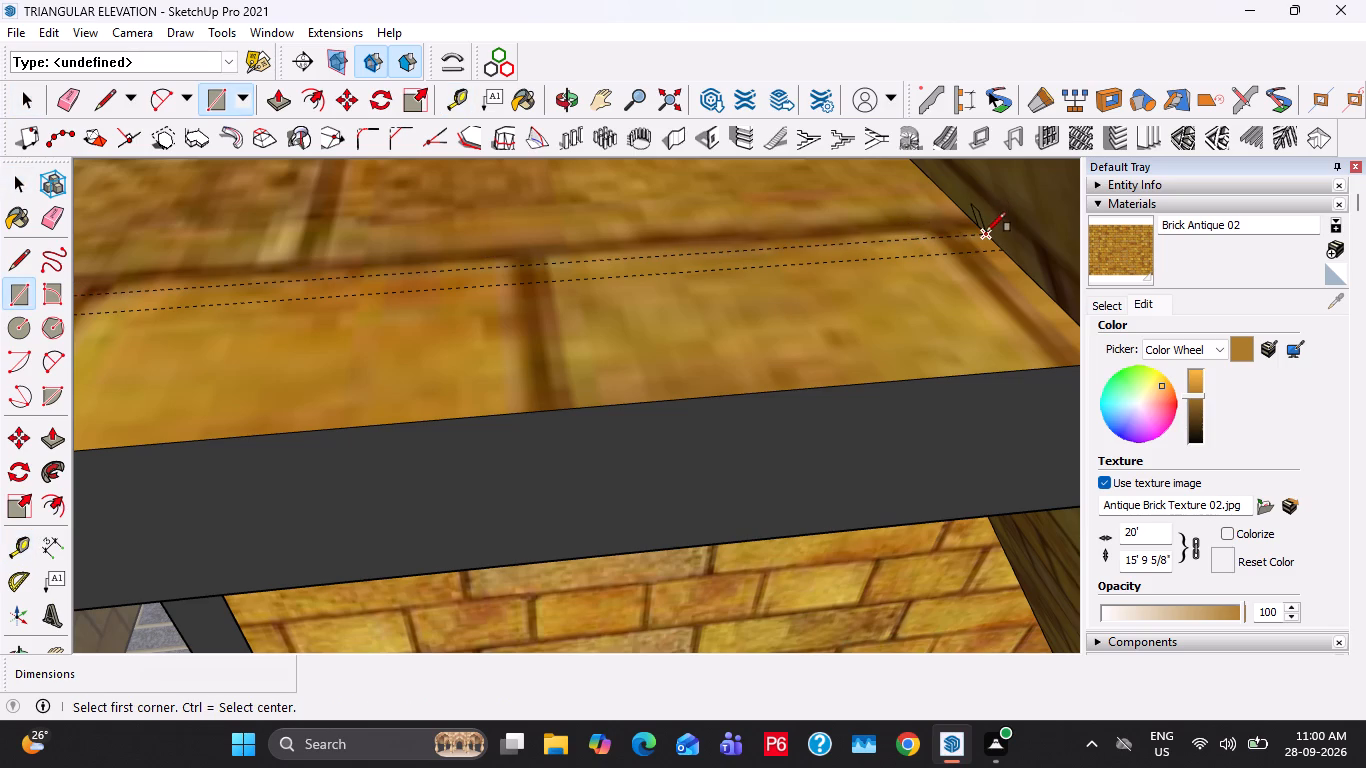
left_click(986, 232)
scroll(826, 339, "down", 4)
middle_click_drag(590, 353, 1123, 350, "shift")
scroll(846, 372, "down", 7)
middle_click_drag(547, 398, 1203, 393, "shift")
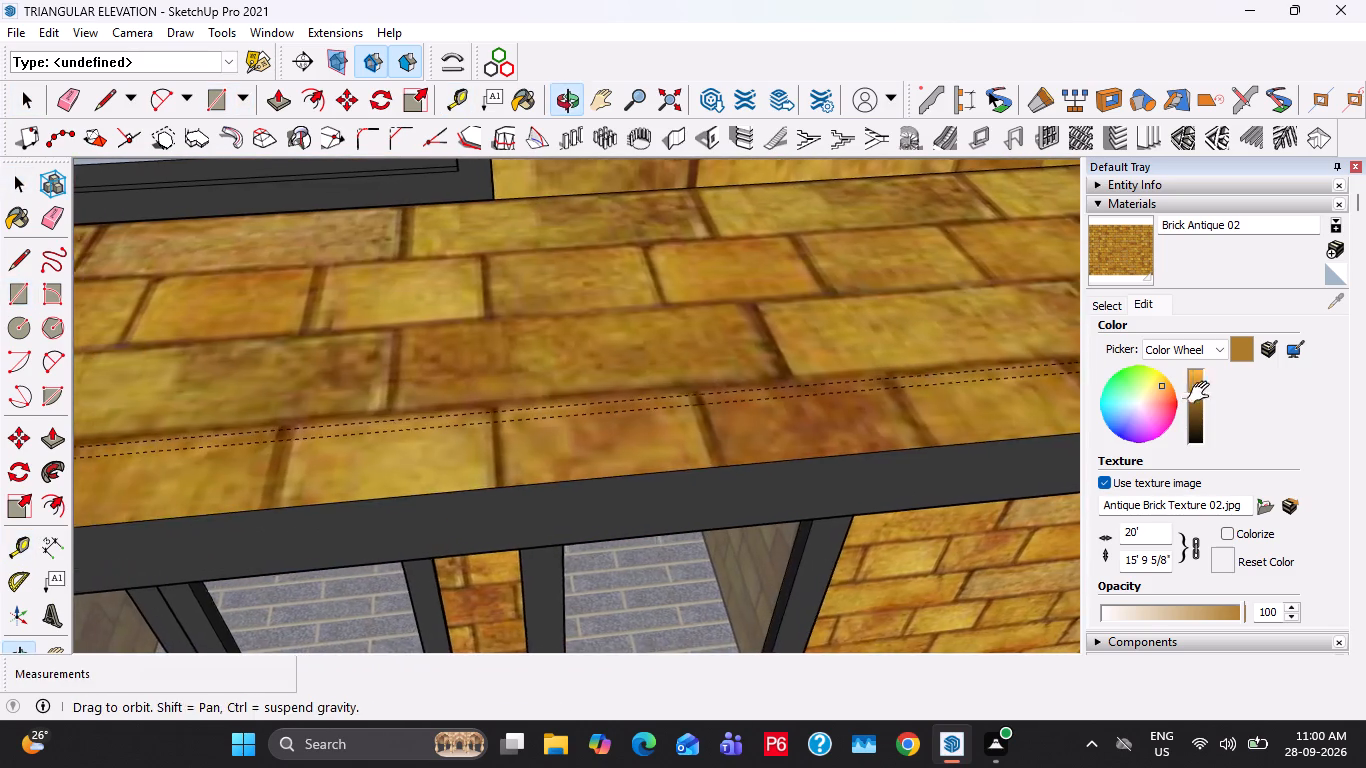
middle_click_drag(1203, 393, 1208, 393, "shift")
middle_click_drag(451, 395, 1137, 387, "shift")
middle_click_drag(379, 401, 916, 375, "shift")
scroll(898, 377, "down", 4)
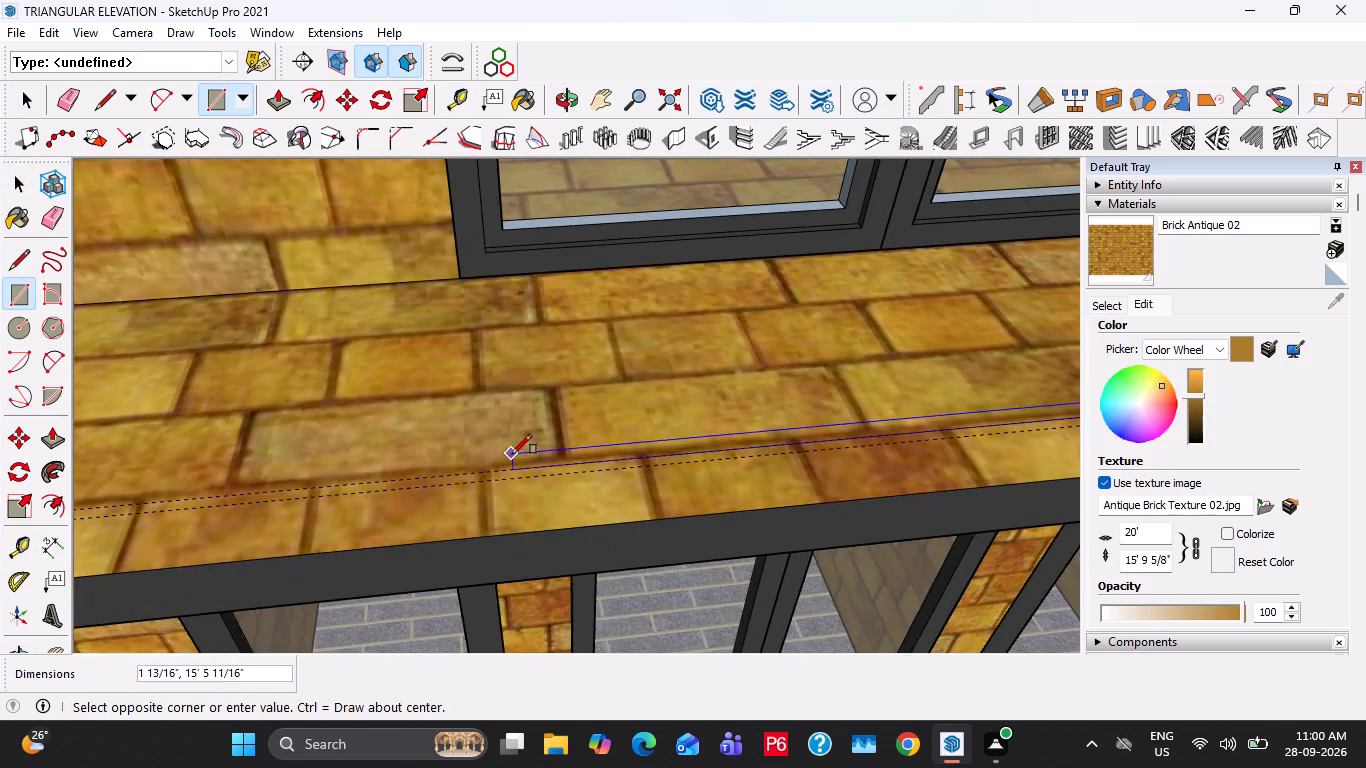
middle_click_drag(509, 454, 814, 557)
middle_click_drag(361, 408, 777, 461, "shift")
scroll(447, 355, "up", 9)
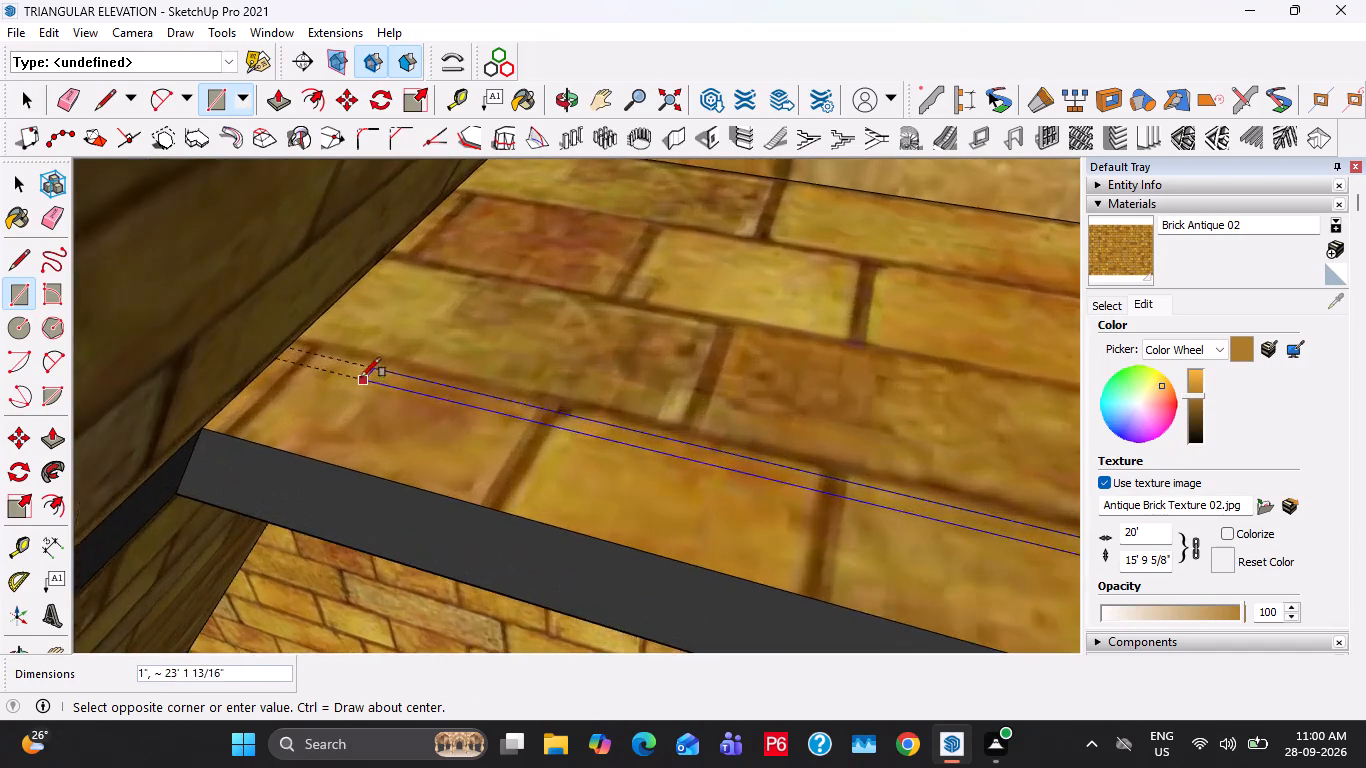
scroll(361, 377, "up", 4)
left_click(257, 357)
key("space")
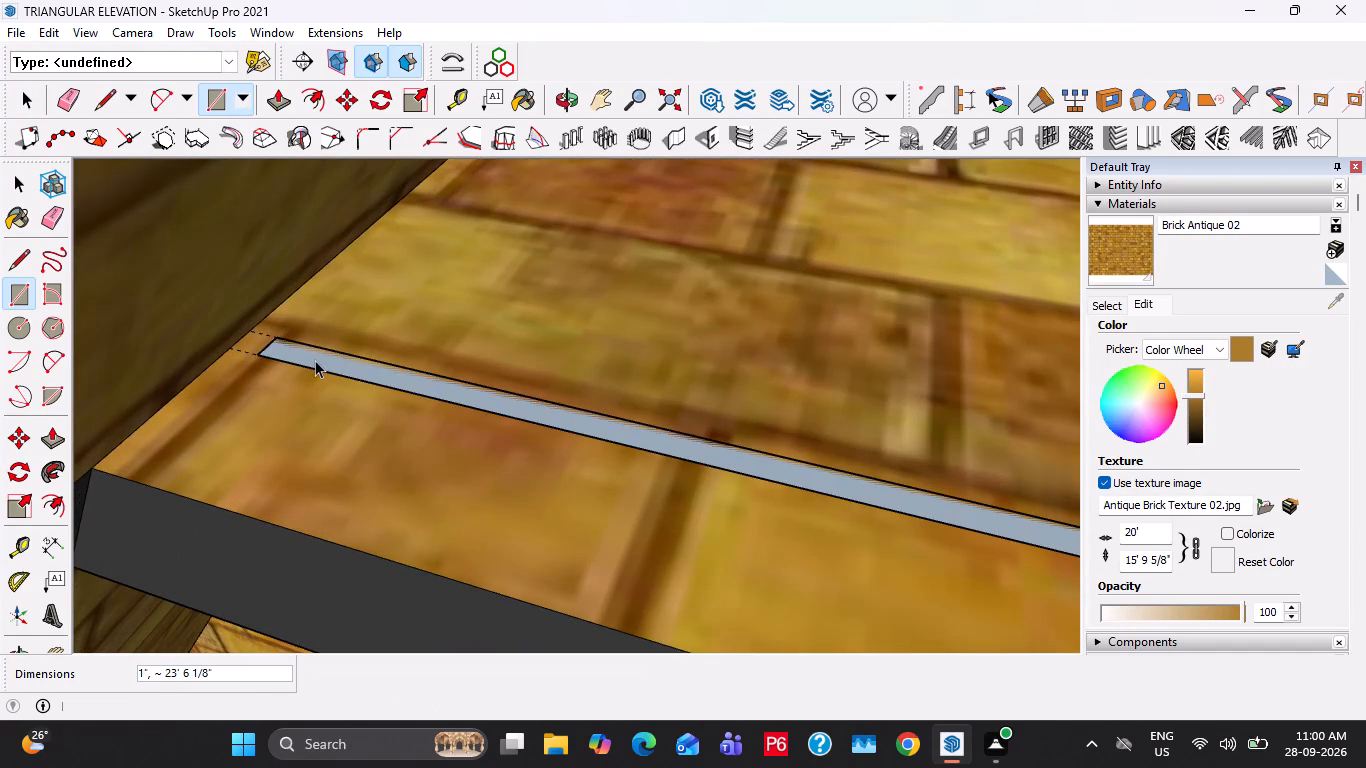
Extrude the thin rectangle 1" upward with Push/Pull.
type("P")
left_click(315, 360)
type("1\"")
key("Return")
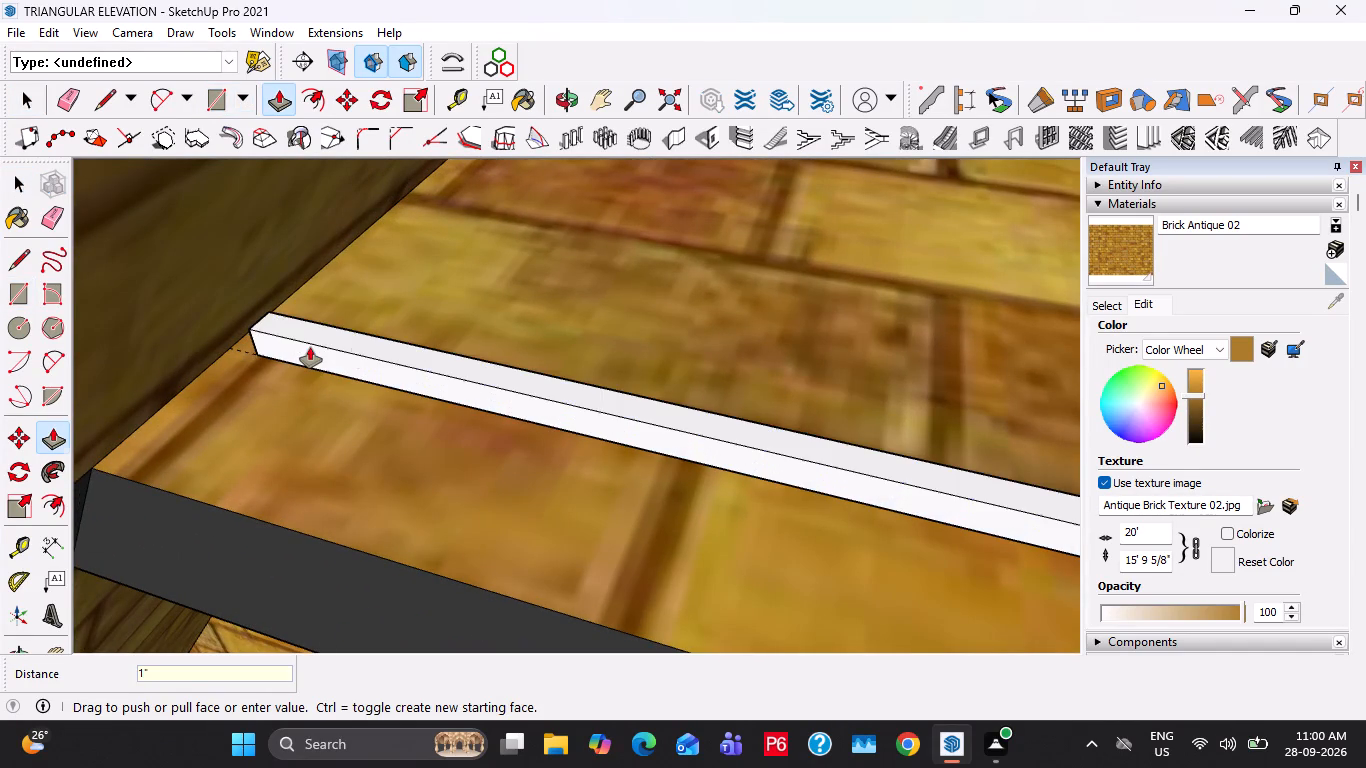
key("space")
Examine the balcony railing's bottom rail and cross-braced posts in the reference image.
scroll(479, 345, "down", 20)
scroll(479, 345, "down", 15)
middle_click_drag(279, 350, 437, 475, "shift")
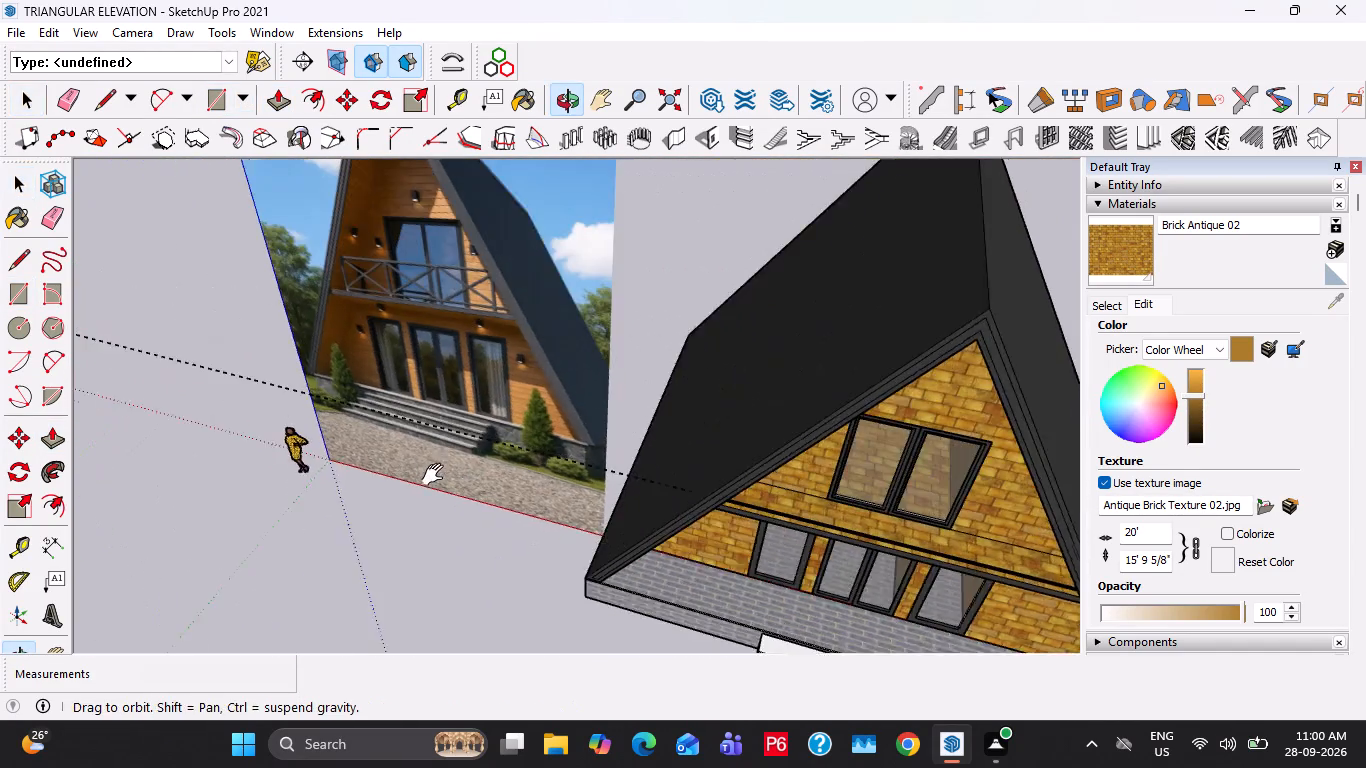
middle_click_drag(437, 475, 589, 418, "shift")
scroll(405, 311, "up", 13)
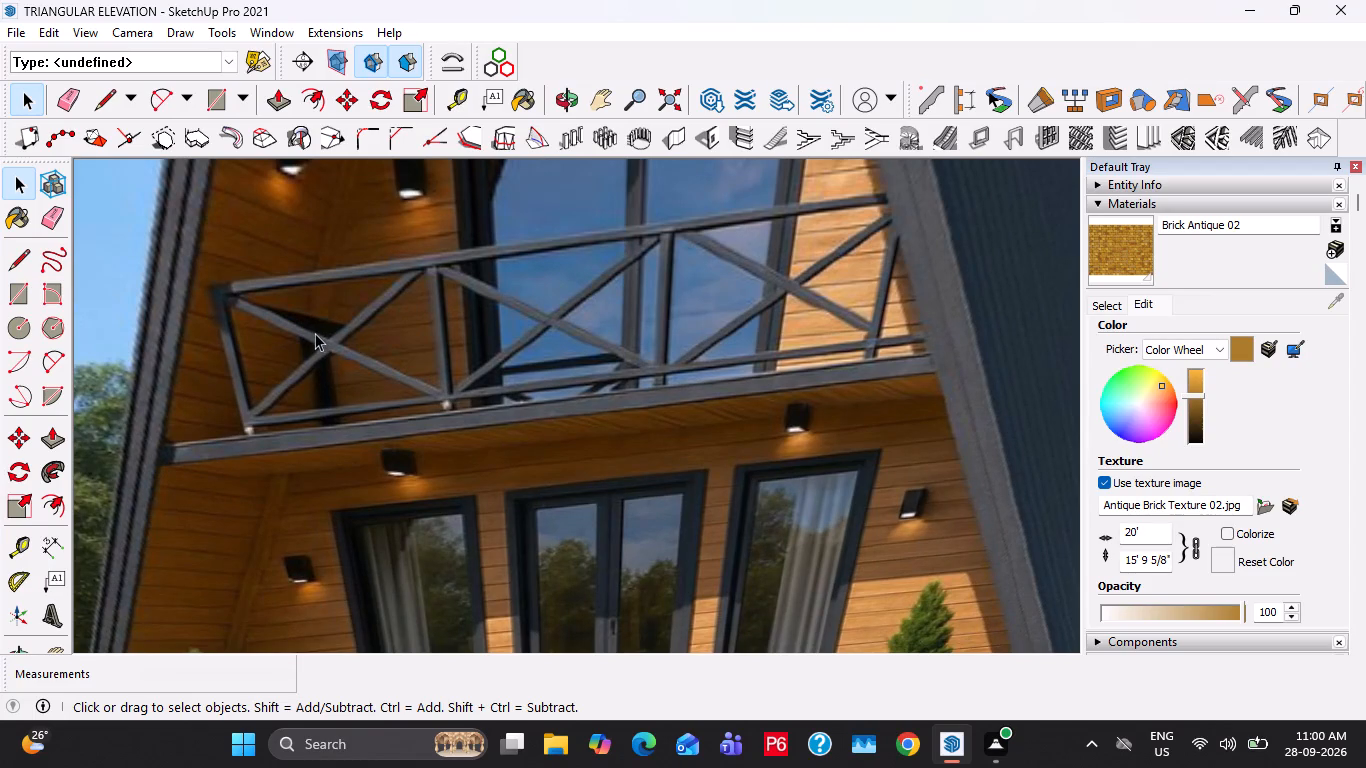
scroll(315, 333, "down", 3)
middle_click_drag(760, 522, 141, 455, "shift")
scroll(132, 454, "down", 5, "shift")
middle_click_drag(141, 455, 110, 443, "shift")
scroll(683, 543, "up", 20, "shift")
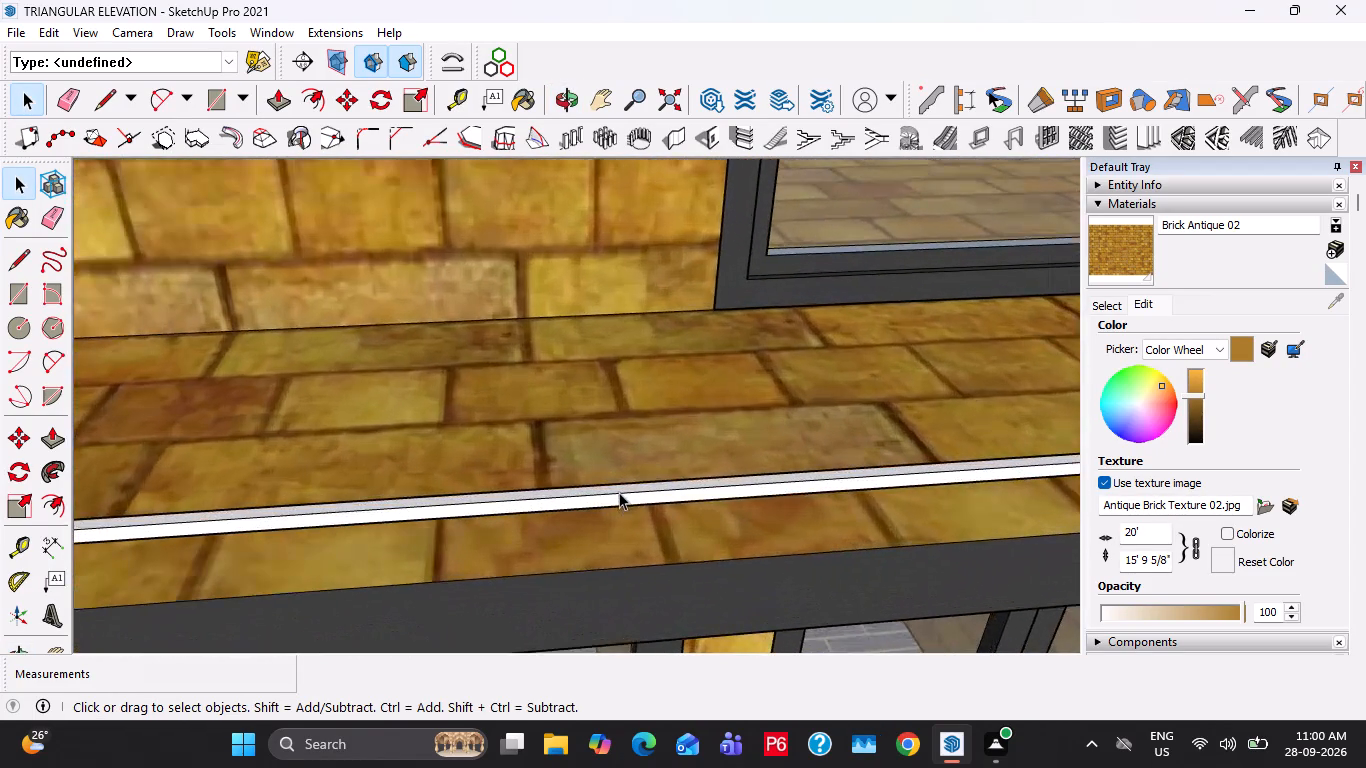
Extend the bottom rail's top face up by 1" and its front face outward by 1".
key("p")
left_click(619, 487)
type("1\"")
key("Return")
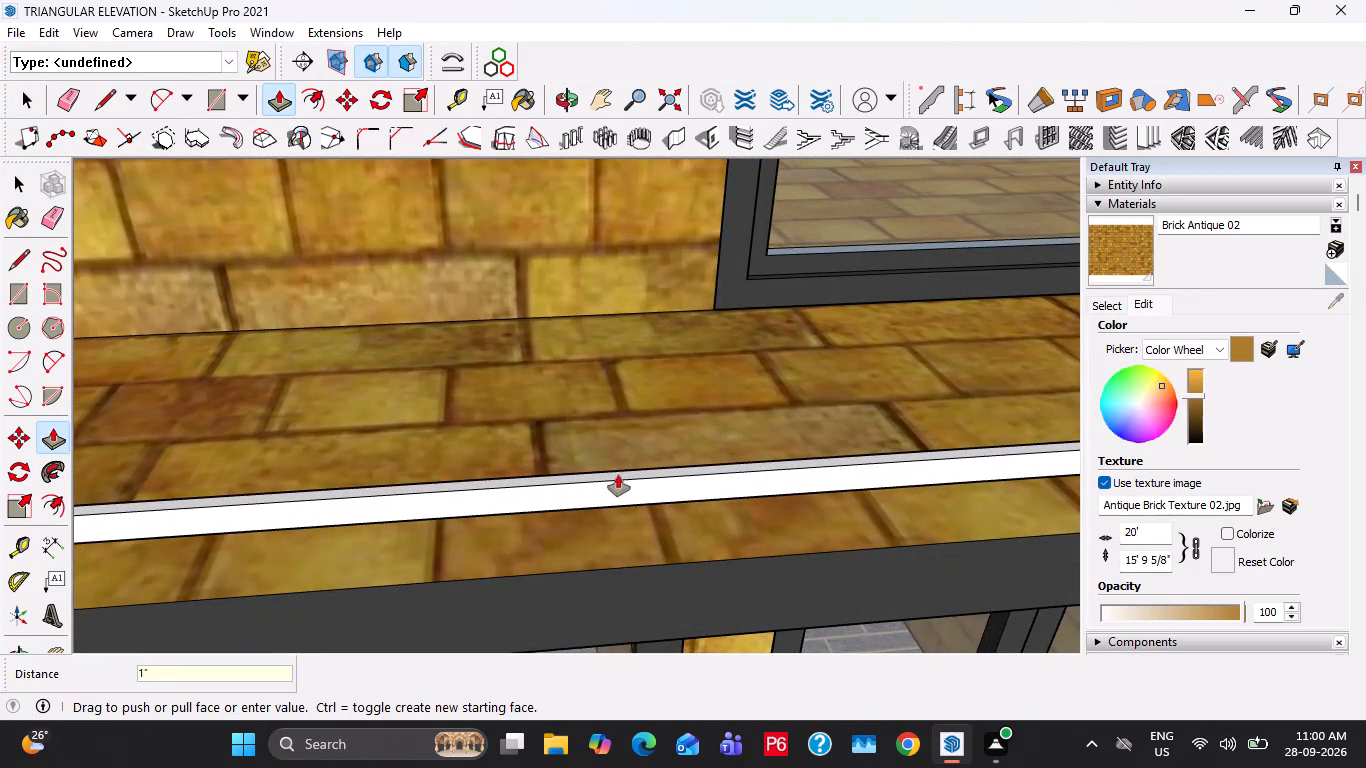
left_click(623, 496)
type("1\"")
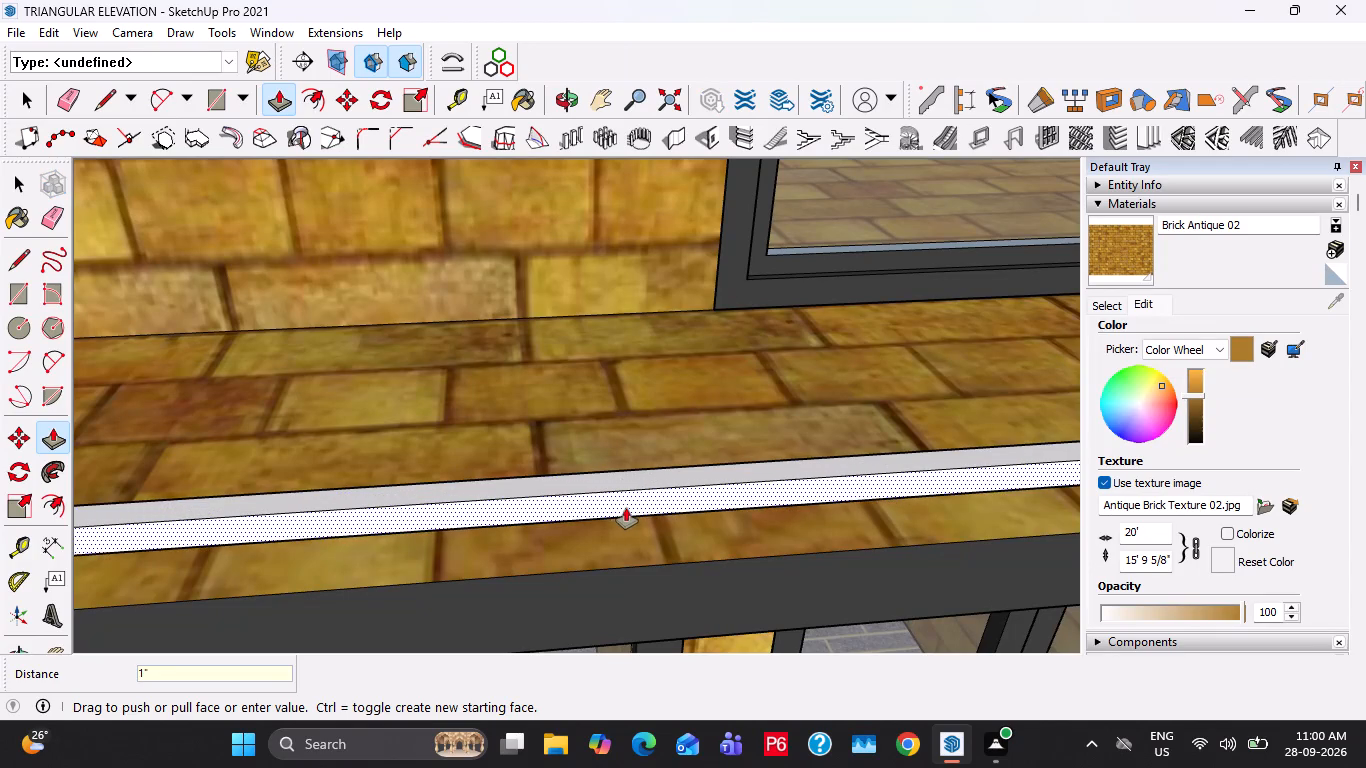
key("Return")
Make the whole bottom rail a group.
key("space")
triple_click(613, 499)
right_click(613, 498)
left_click(691, 318)
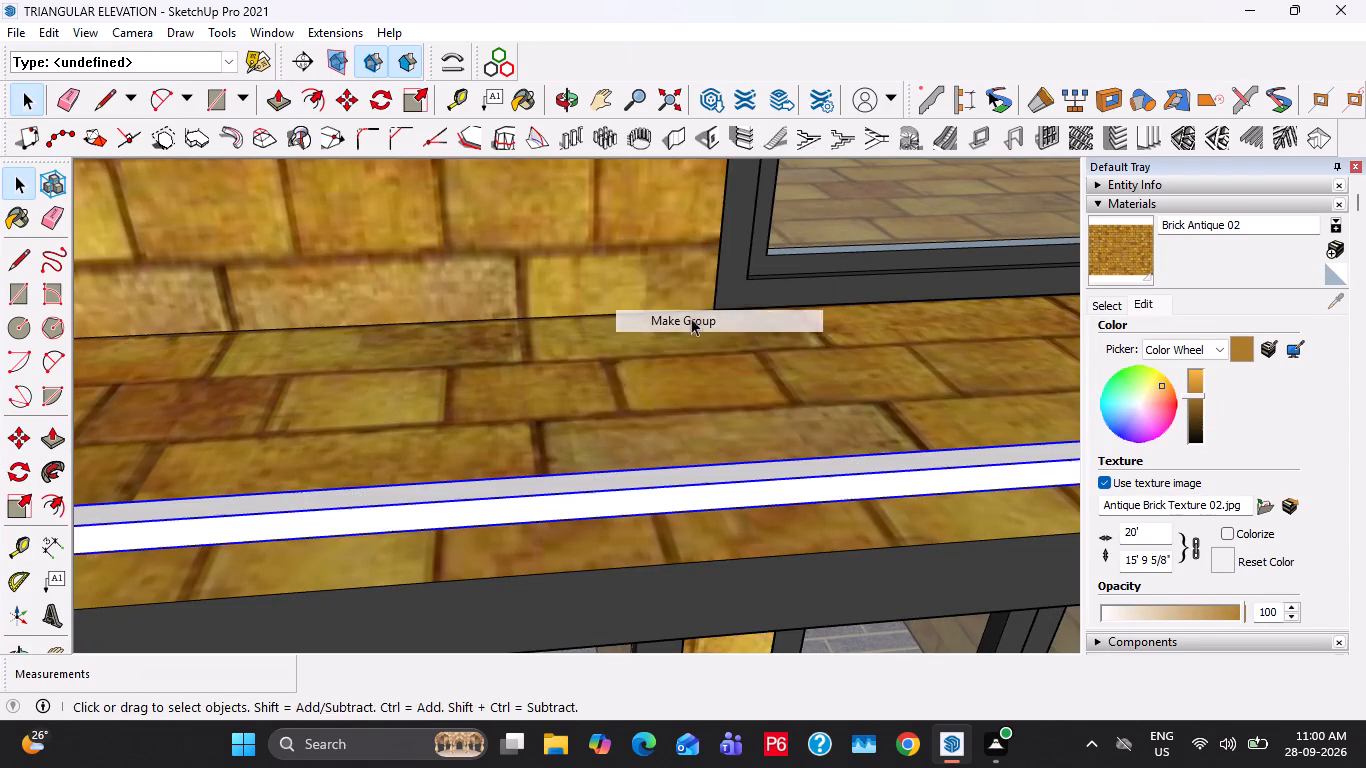
Inside the rail group, copy the left end edge of the top face 1'6" along the rail.
middle_click_drag(330, 534, 633, 531, "shift")
scroll(530, 552, "down", 20, "shift")
scroll(530, 552, "down", 2, "shift")
middle_click_drag(422, 543, 605, 538, "shift")
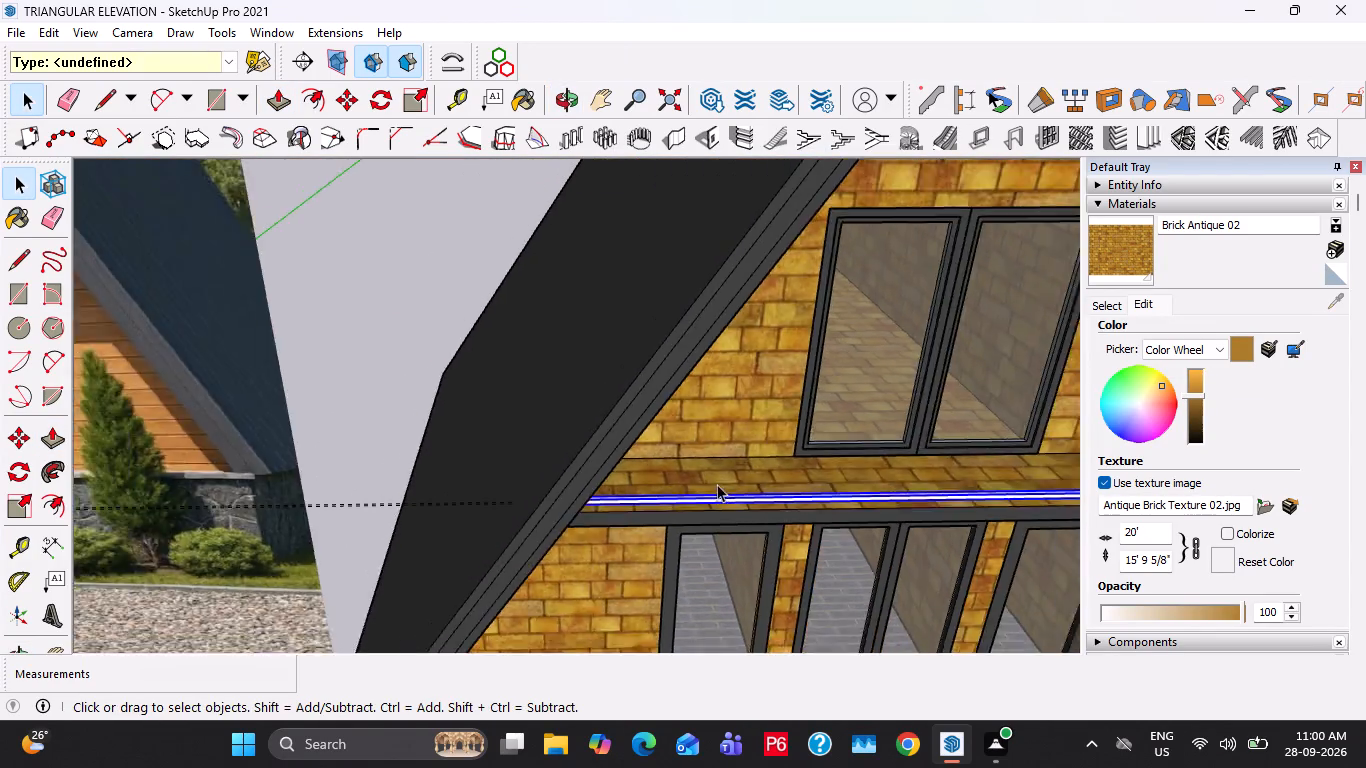
scroll(717, 484, "down", 3, "shift")
middle_click_drag(769, 494, 881, 505, "shift")
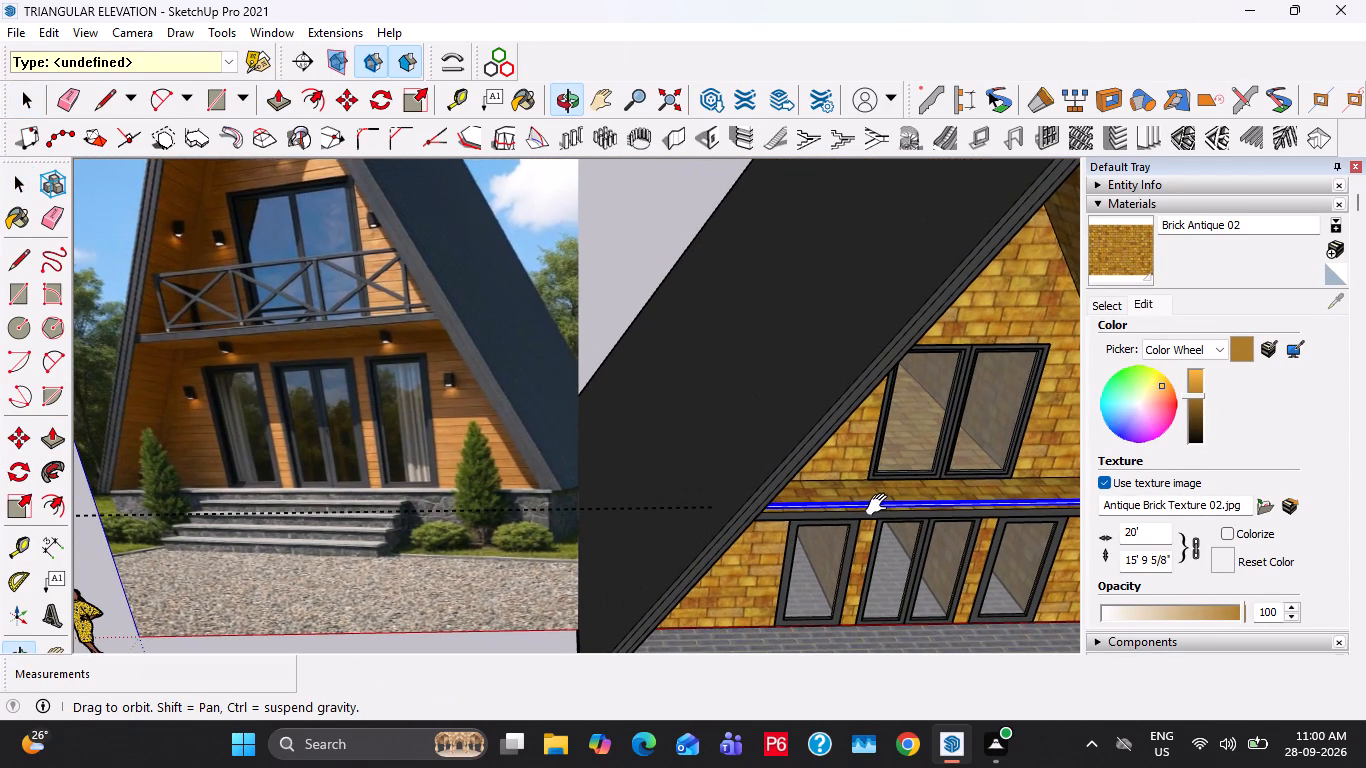
middle_click_drag(881, 505, 632, 599, "shift")
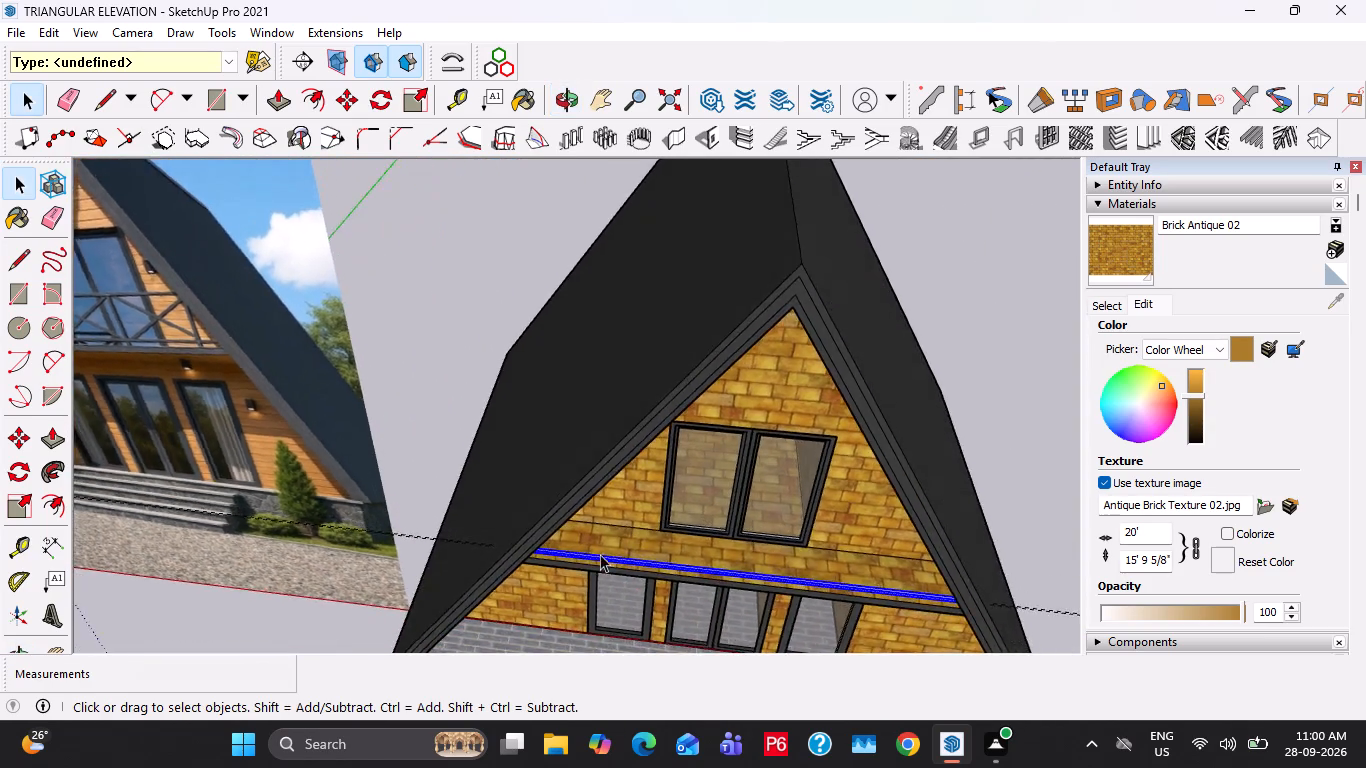
scroll(598, 554, "up", 20)
scroll(598, 554, "up", 6)
double_click(151, 457)
middle_click_drag(166, 450, 309, 464, "shift")
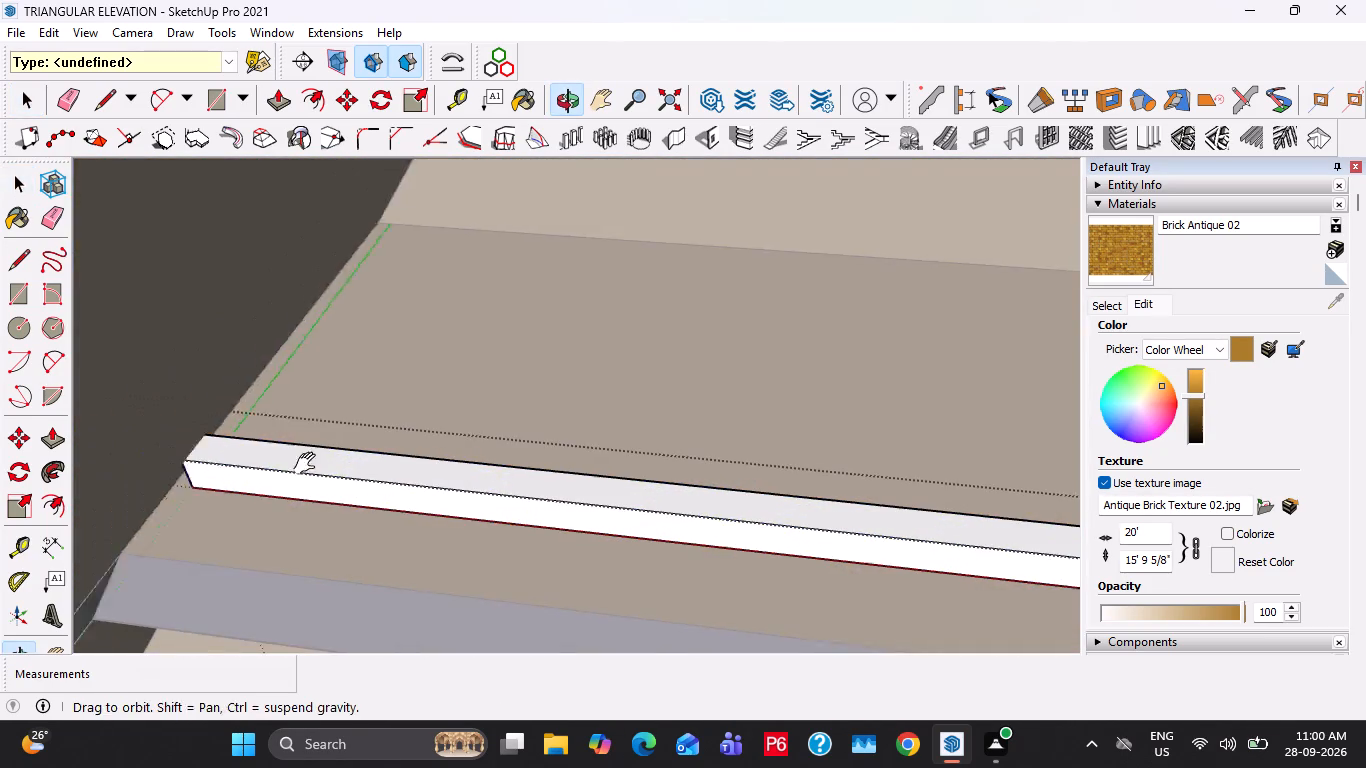
middle_click_drag(309, 464, 360, 472, "shift")
scroll(255, 456, "up", 3)
left_click(261, 471)
scroll(261, 471, "up", 7)
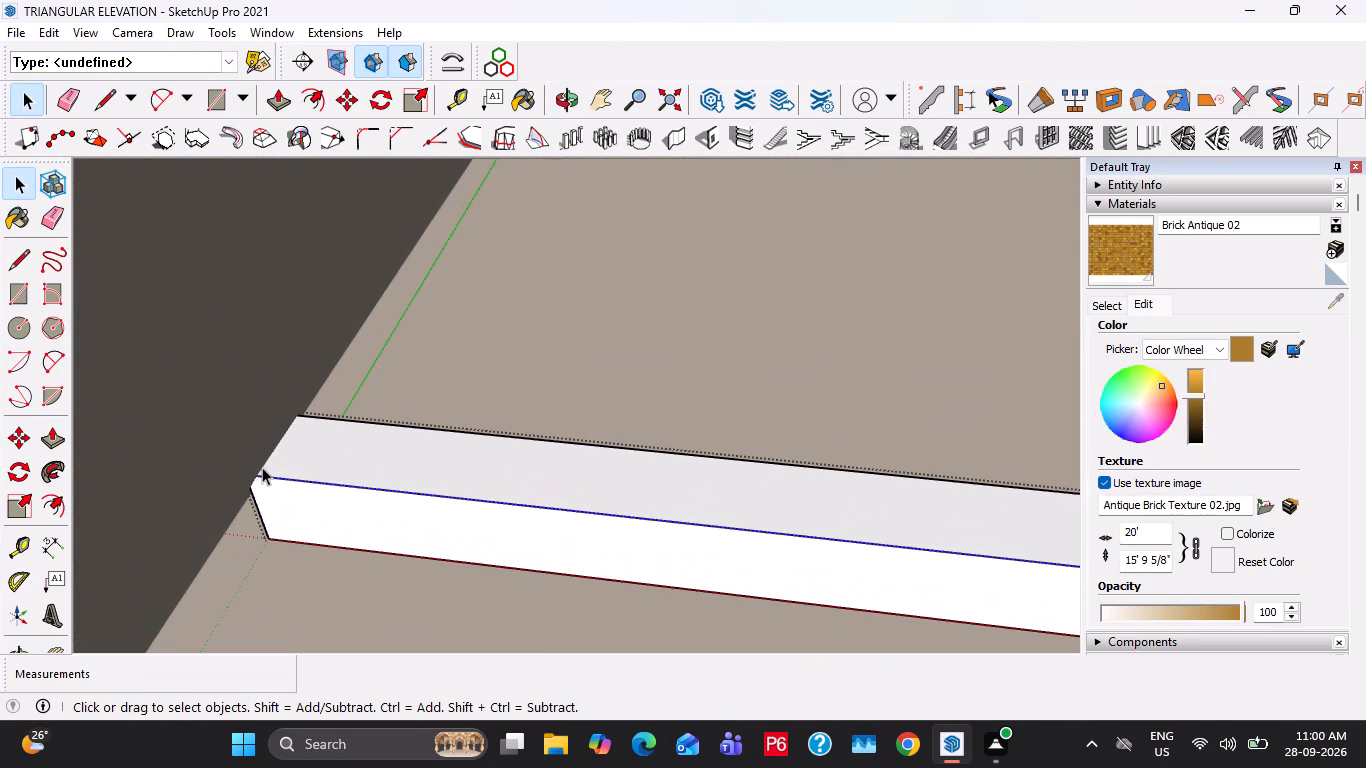
left_click(263, 467)
middle_click_drag(282, 505, 529, 481)
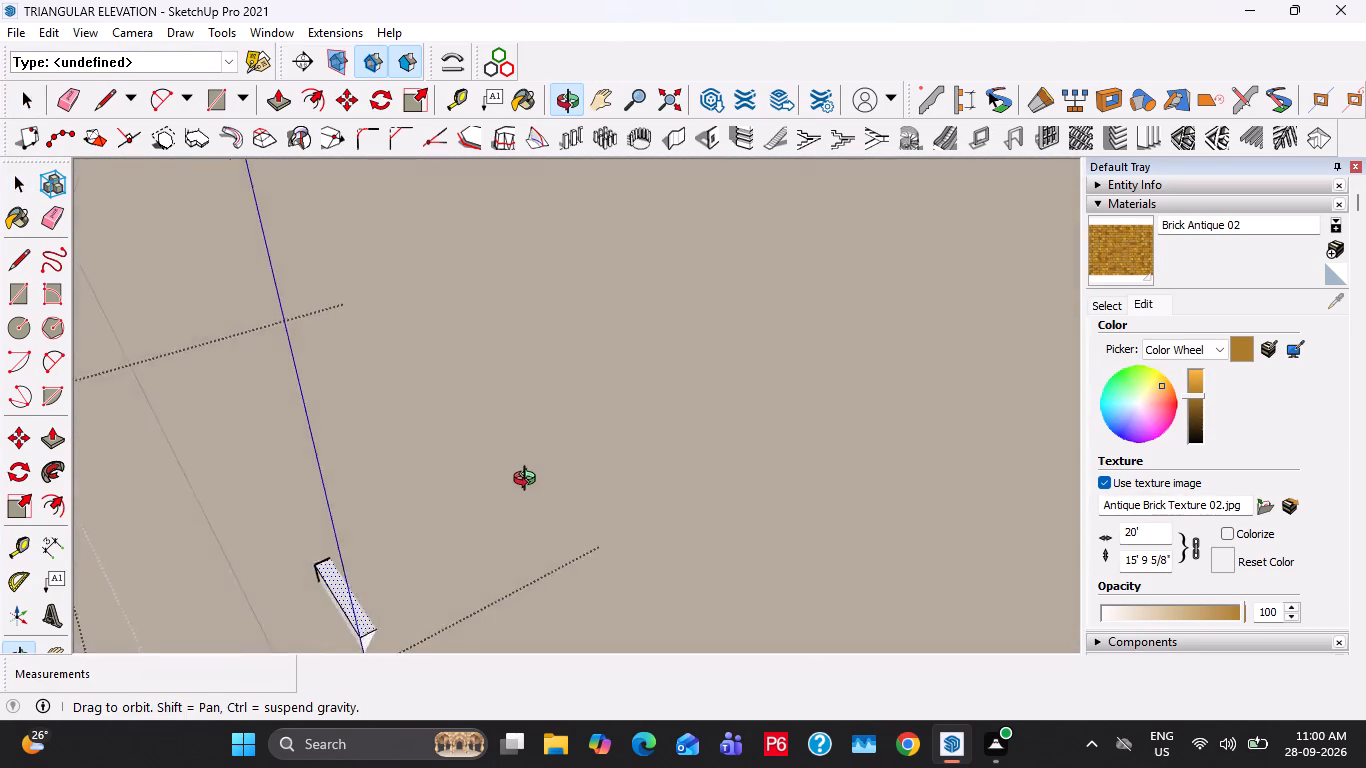
middle_click_drag(529, 481, 447, 475)
left_click(286, 557)
key("m")
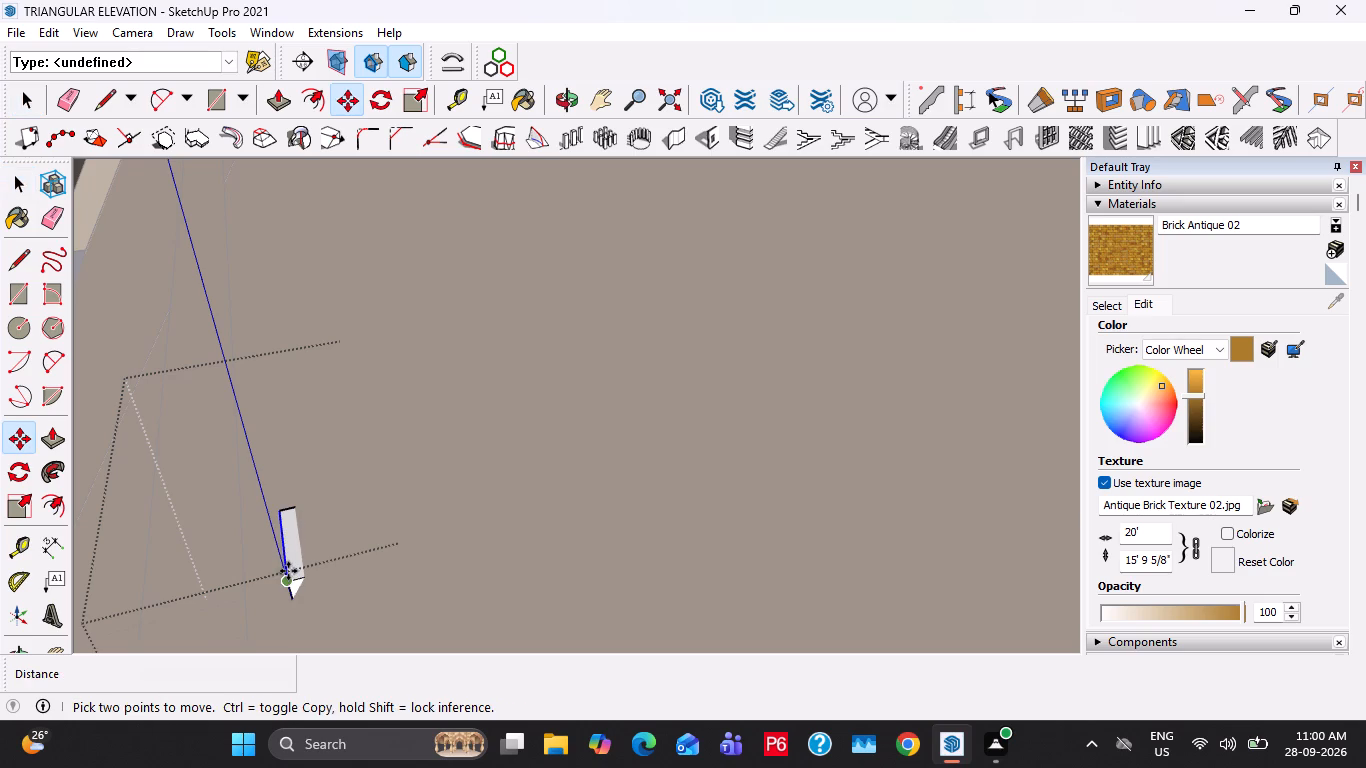
left_click(288, 571)
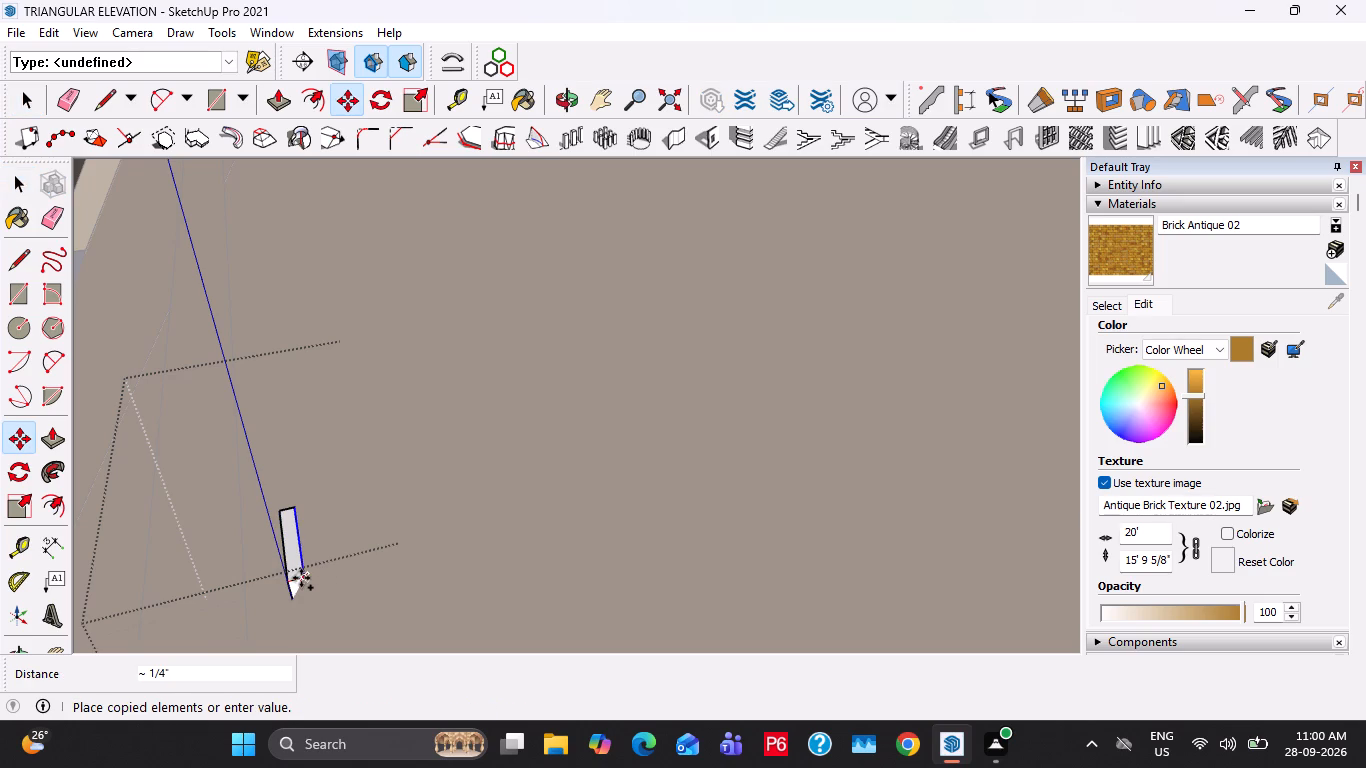
type("1'6\"")
key("Return")
scroll(155, 509, "down", 8)
key("space")
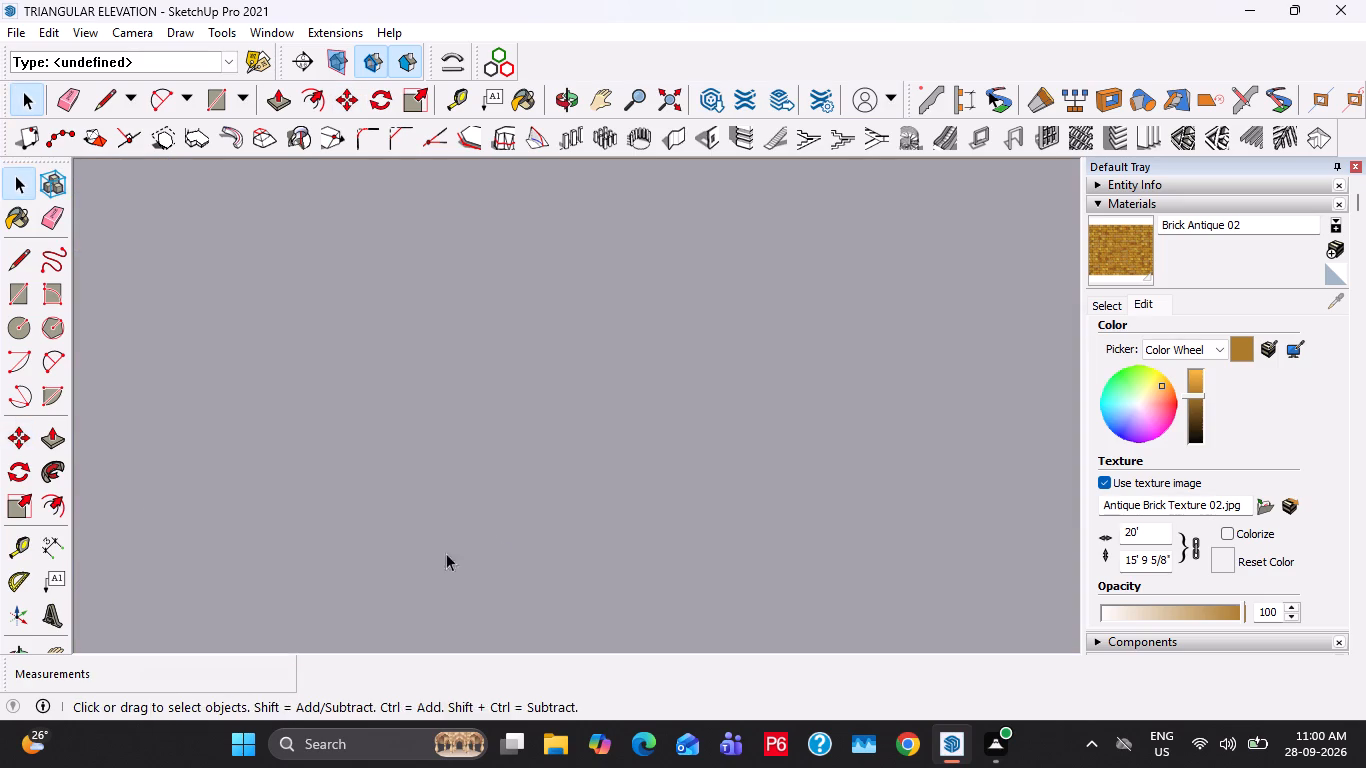
middle_click_drag(496, 556, 462, 517)
scroll(371, 455, "down", 13)
key("Escape")
key("Escape")
scroll(319, 474, "up", 1)
scroll(296, 468, "down", 20)
key("Escape")
Inside the rail group, place a guide near the rail's left end, about 1'2" from the copied 1'6" edge.
middle_click_drag(752, 581, 630, 581)
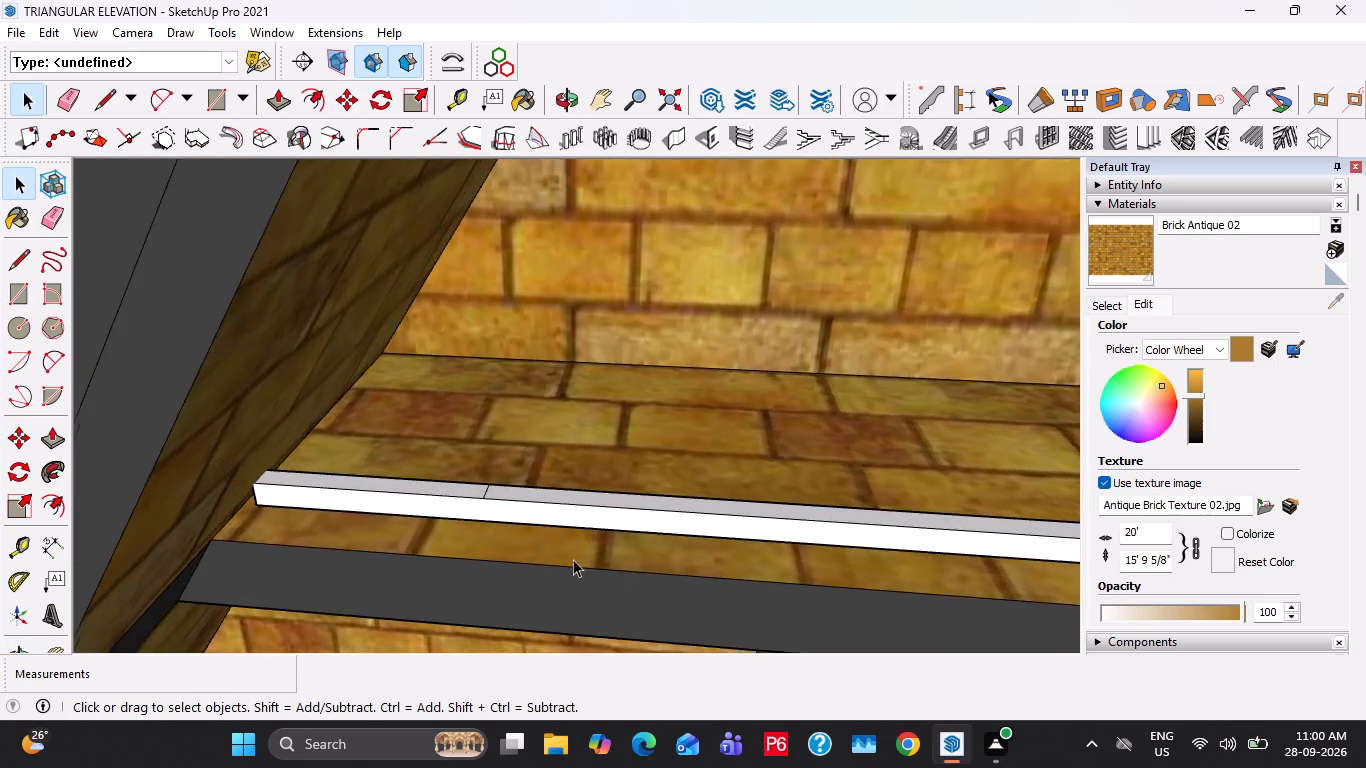
scroll(427, 488, "up", 7)
scroll(542, 489, "down", 1)
scroll(531, 499, "up", 4)
double_click(555, 500)
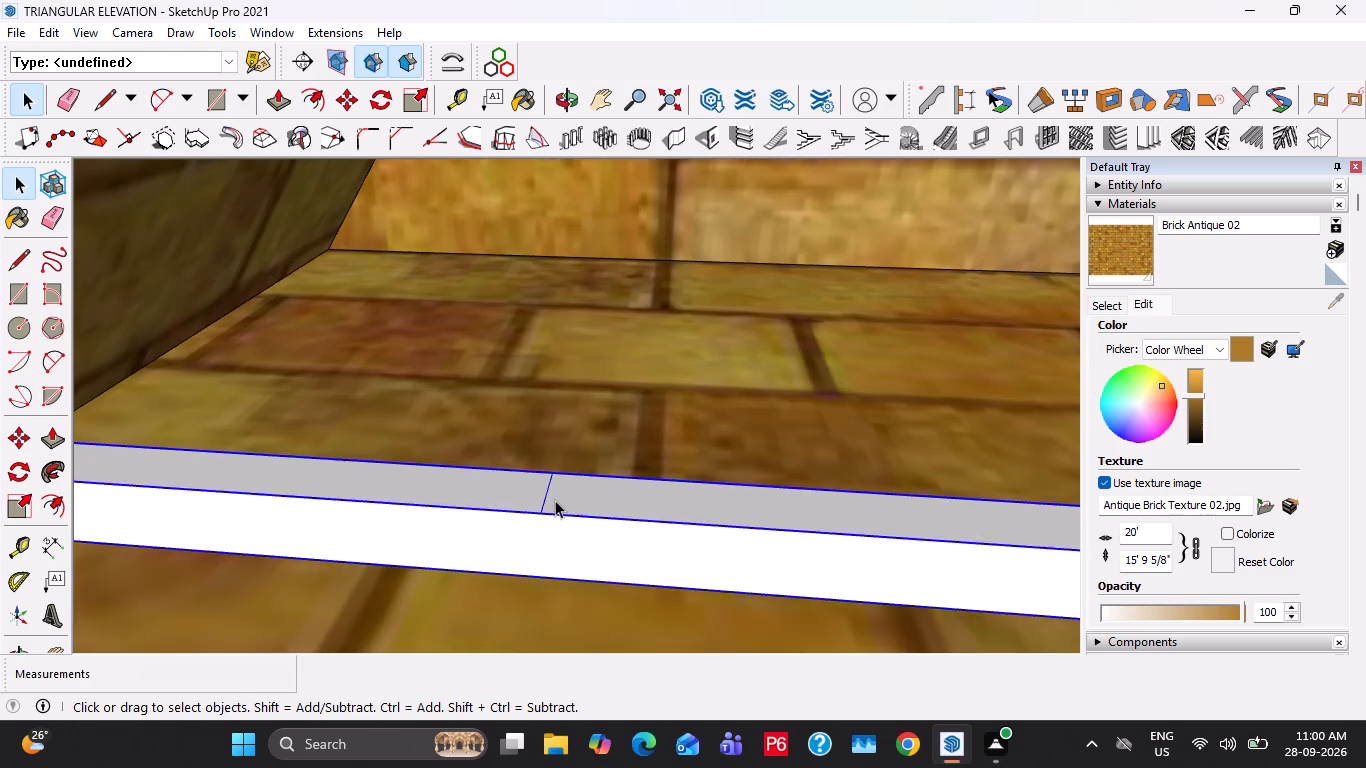
key("t")
left_click(547, 492)
middle_click_drag(400, 486, 573, 528, "shift")
left_click(215, 511)
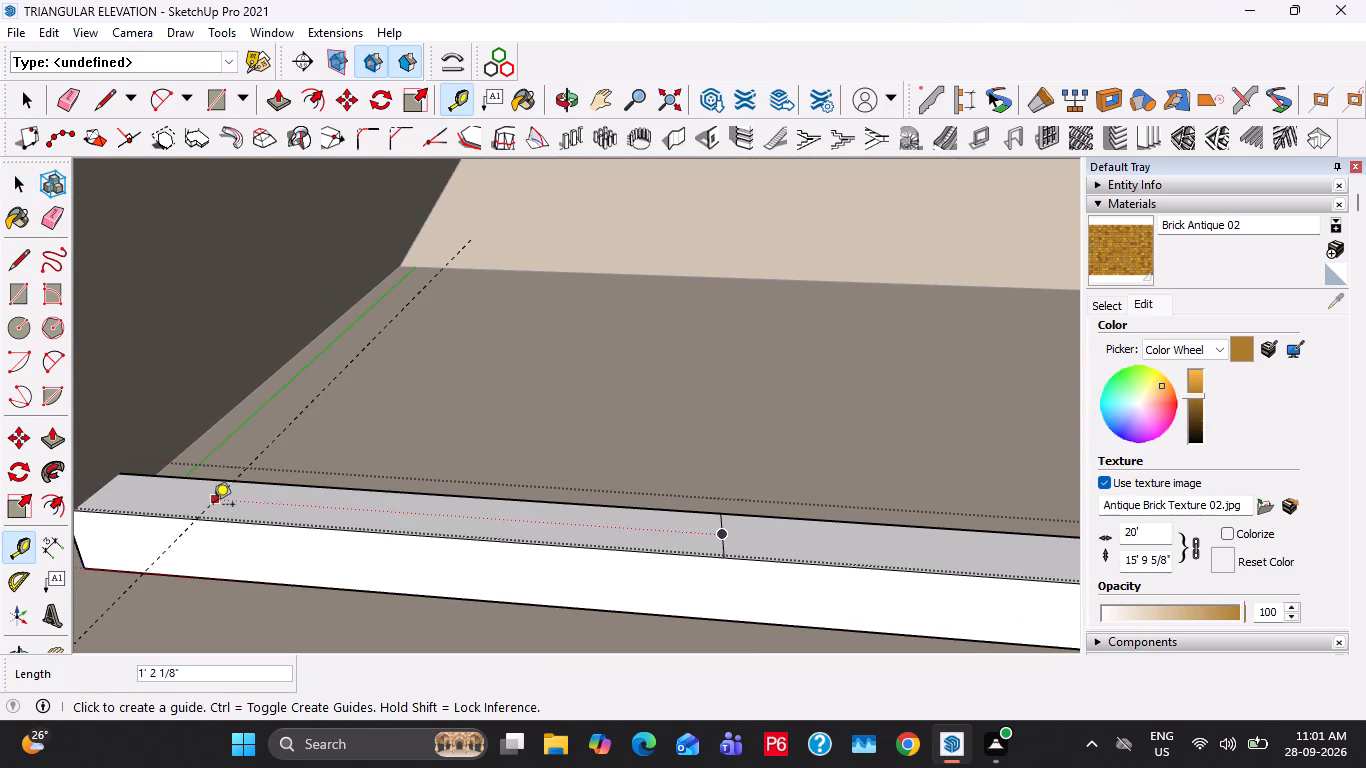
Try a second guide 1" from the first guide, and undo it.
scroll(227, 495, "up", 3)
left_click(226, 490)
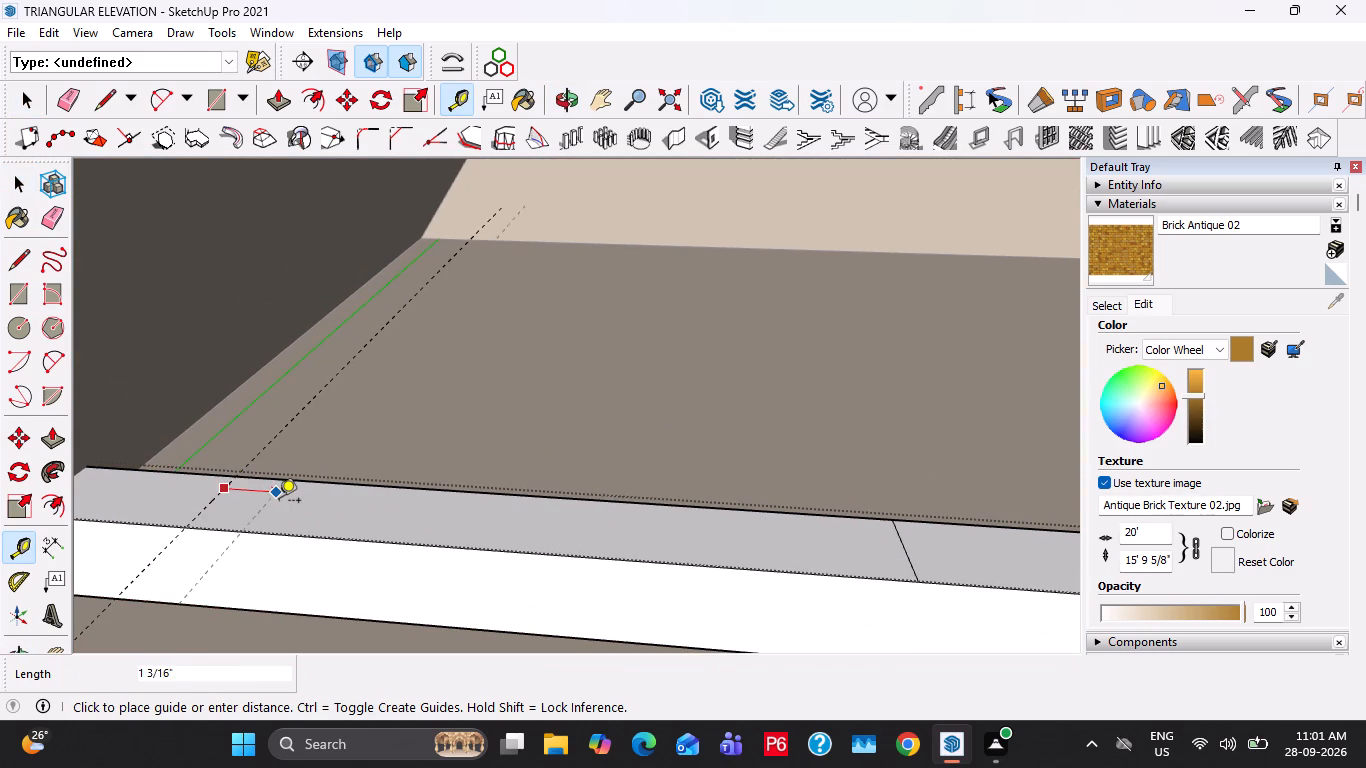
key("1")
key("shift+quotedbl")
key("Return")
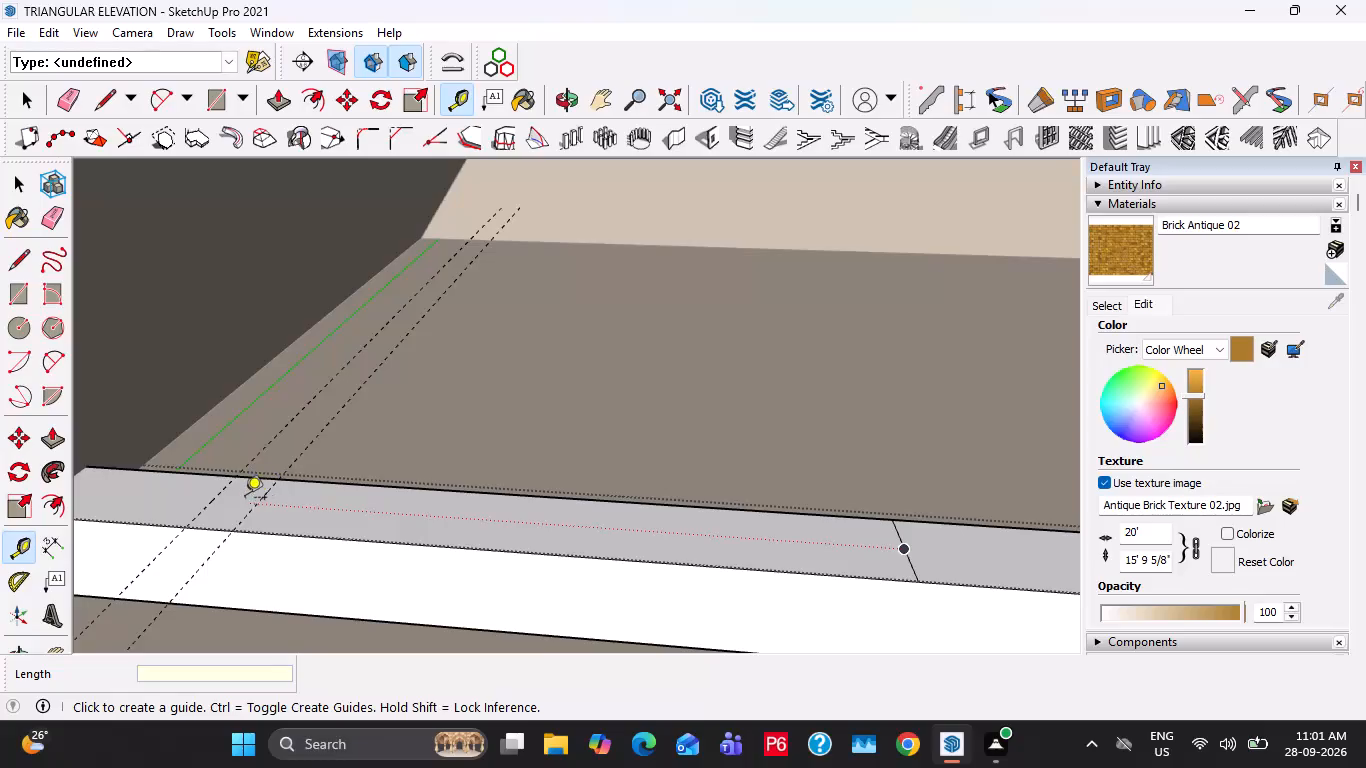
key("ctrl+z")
Place a second guide on the rail's top face, 2" from the first guide.
left_click_drag(226, 493, 237, 494)
key("2")
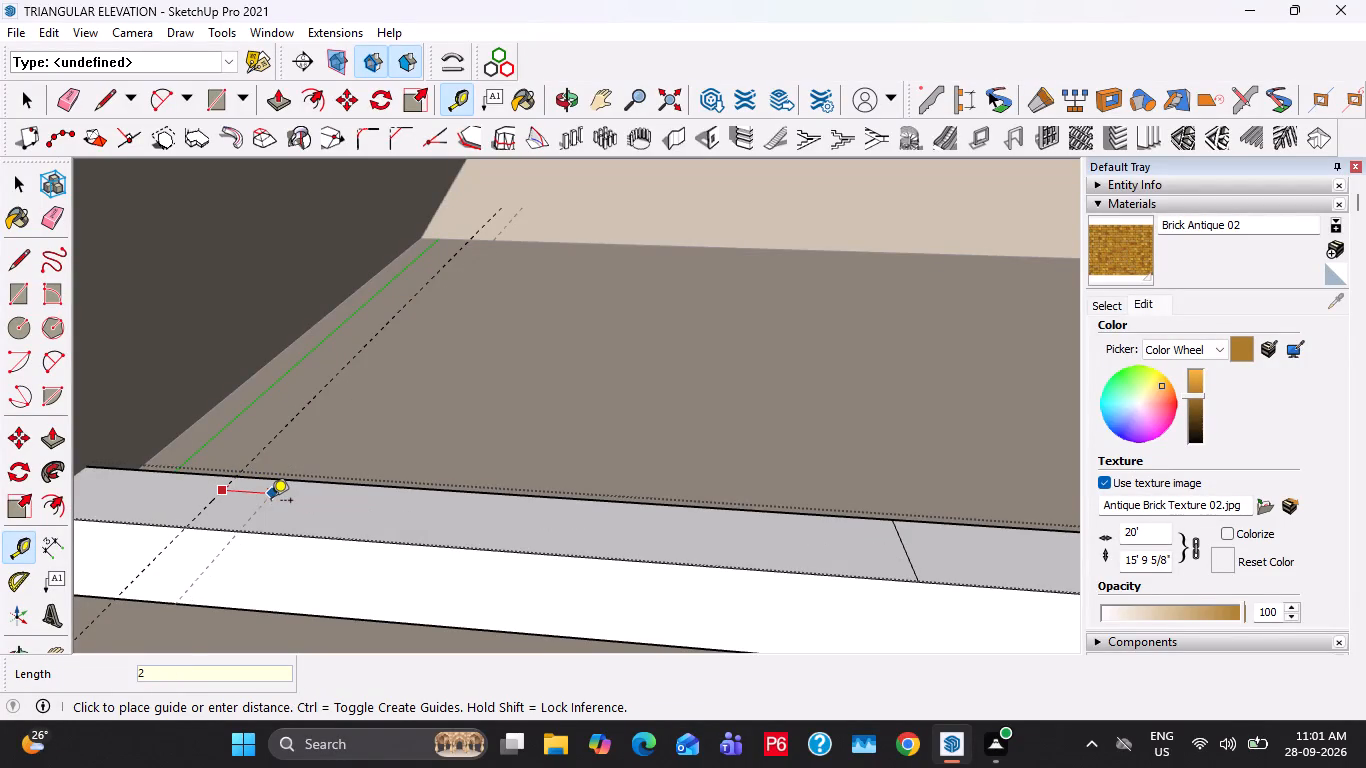
key("shift+quotedbl")
key("Return")
key("space")
middle_click_drag(271, 507, 272, 537)
Make all of the bottom rail's geometry a nested group.
key("r")
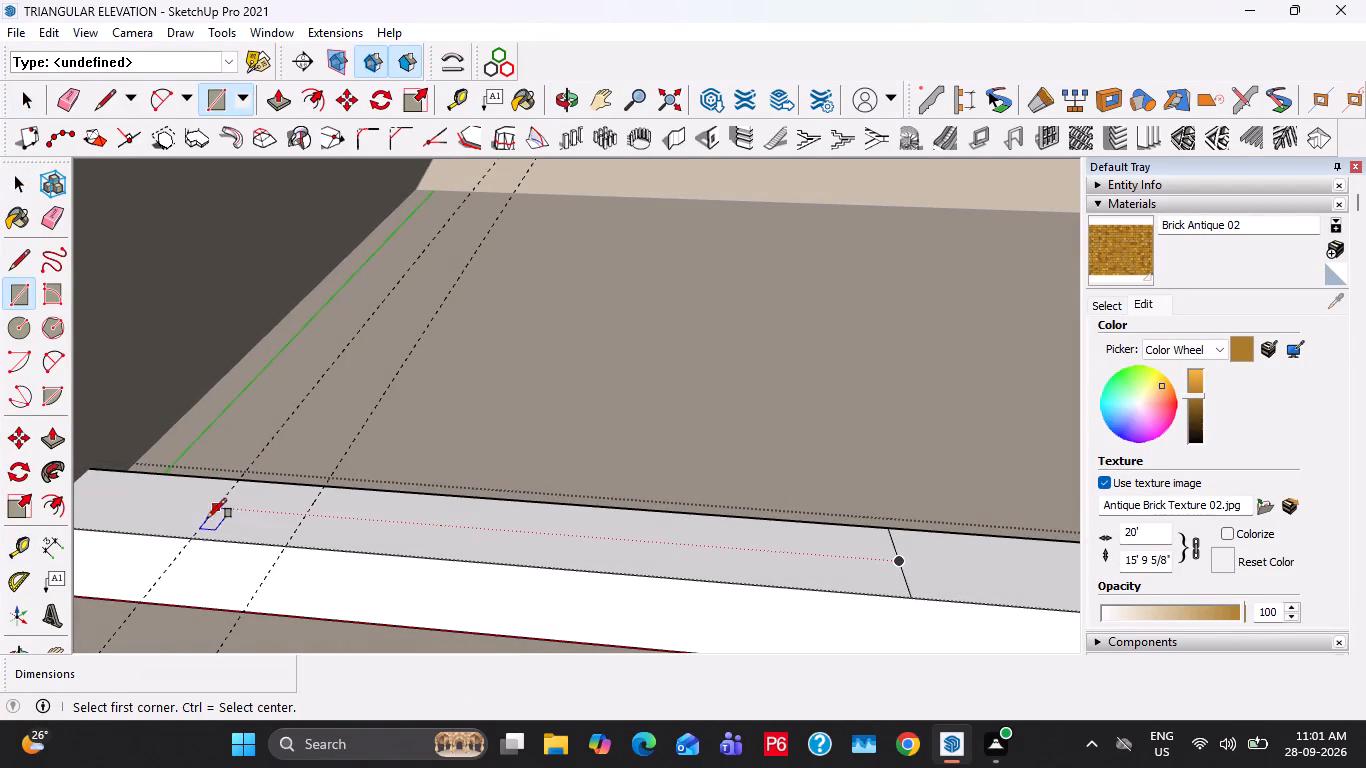
key("space")
triple_click(231, 535)
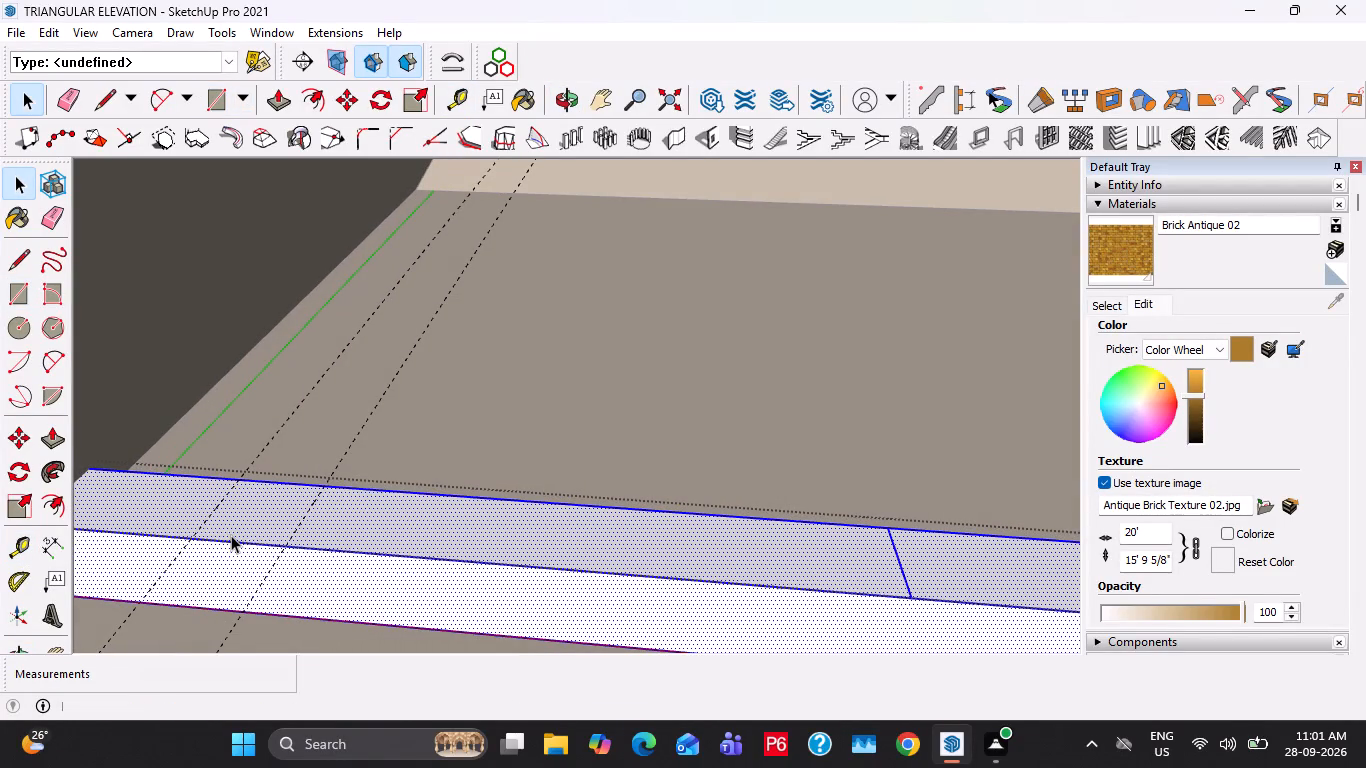
left_click(231, 535)
right_click(231, 535)
left_click(327, 367)
Draw a rectangular post base across the rail top between the two guides and extrude it up 3'.
key("r")
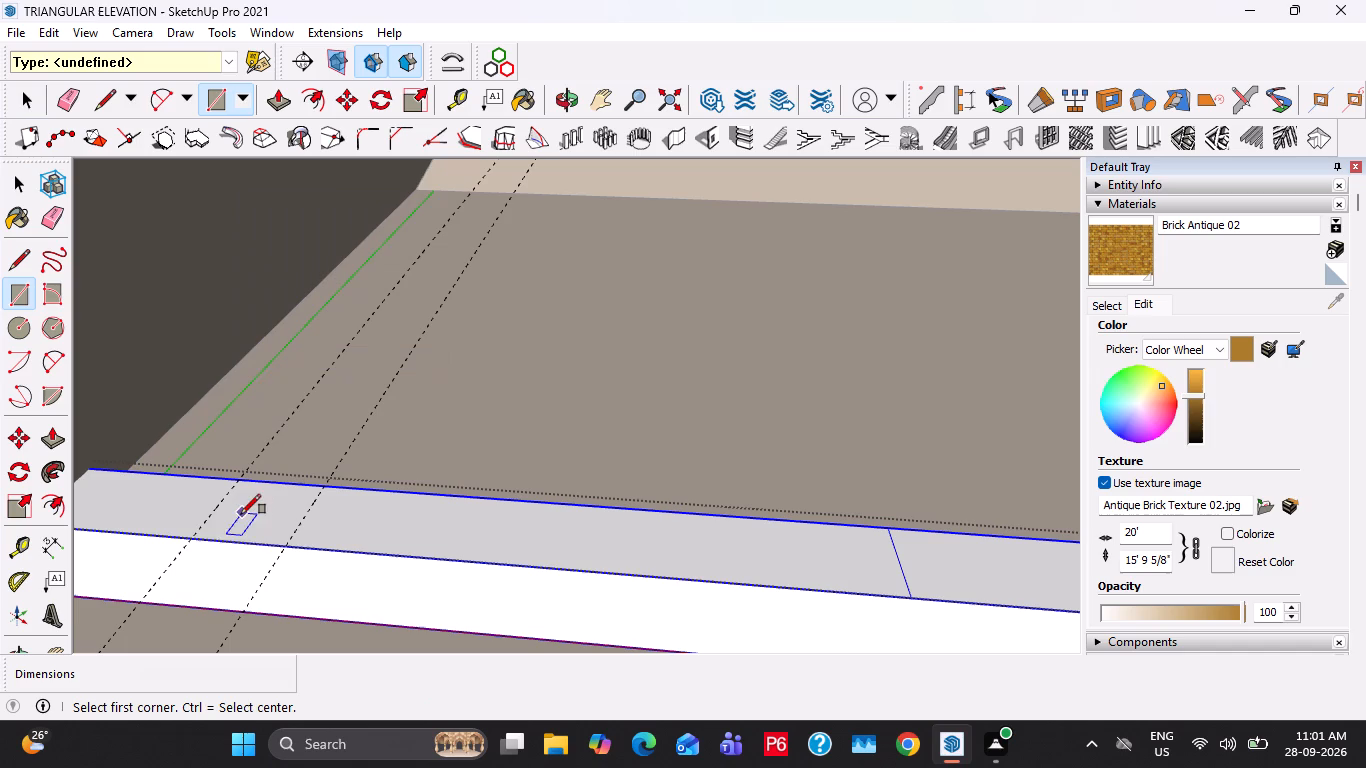
left_click(194, 537)
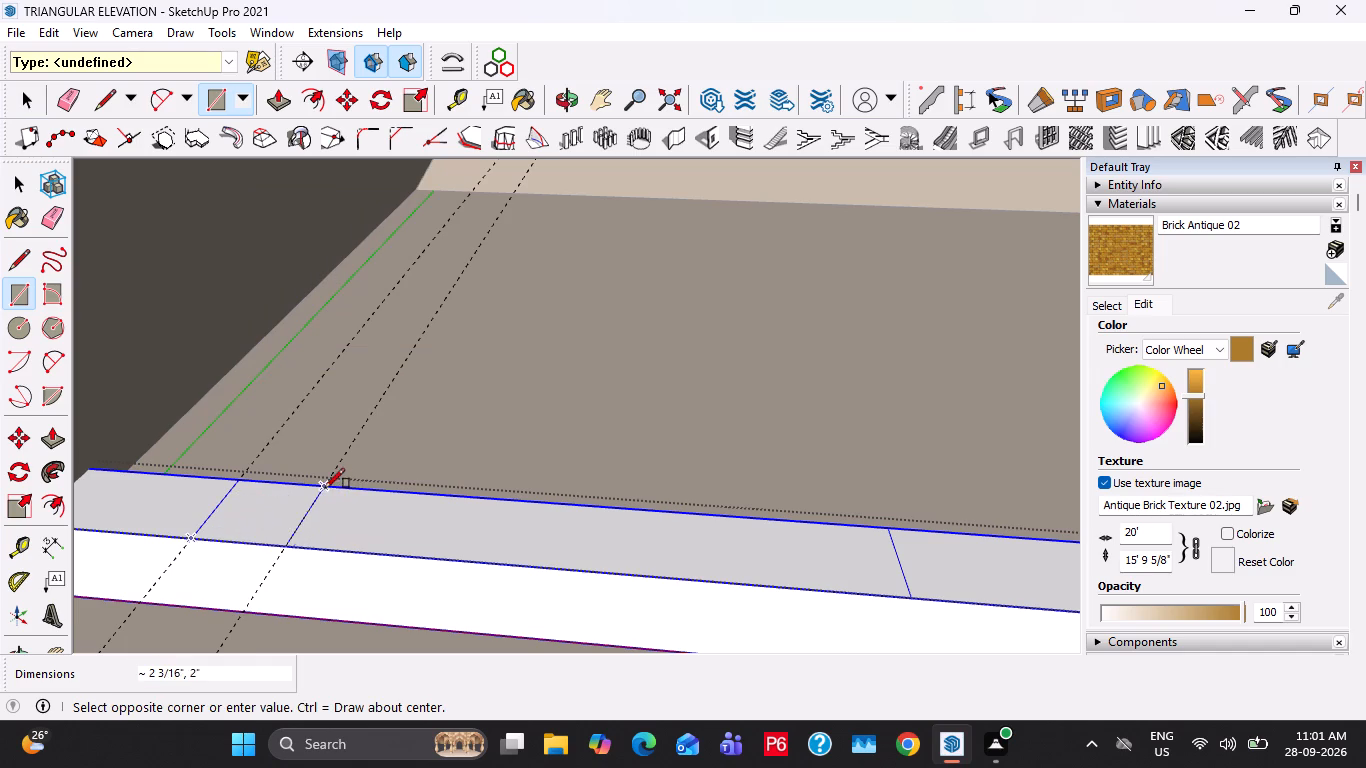
left_click(322, 488)
key("space")
key("p")
left_click(296, 507)
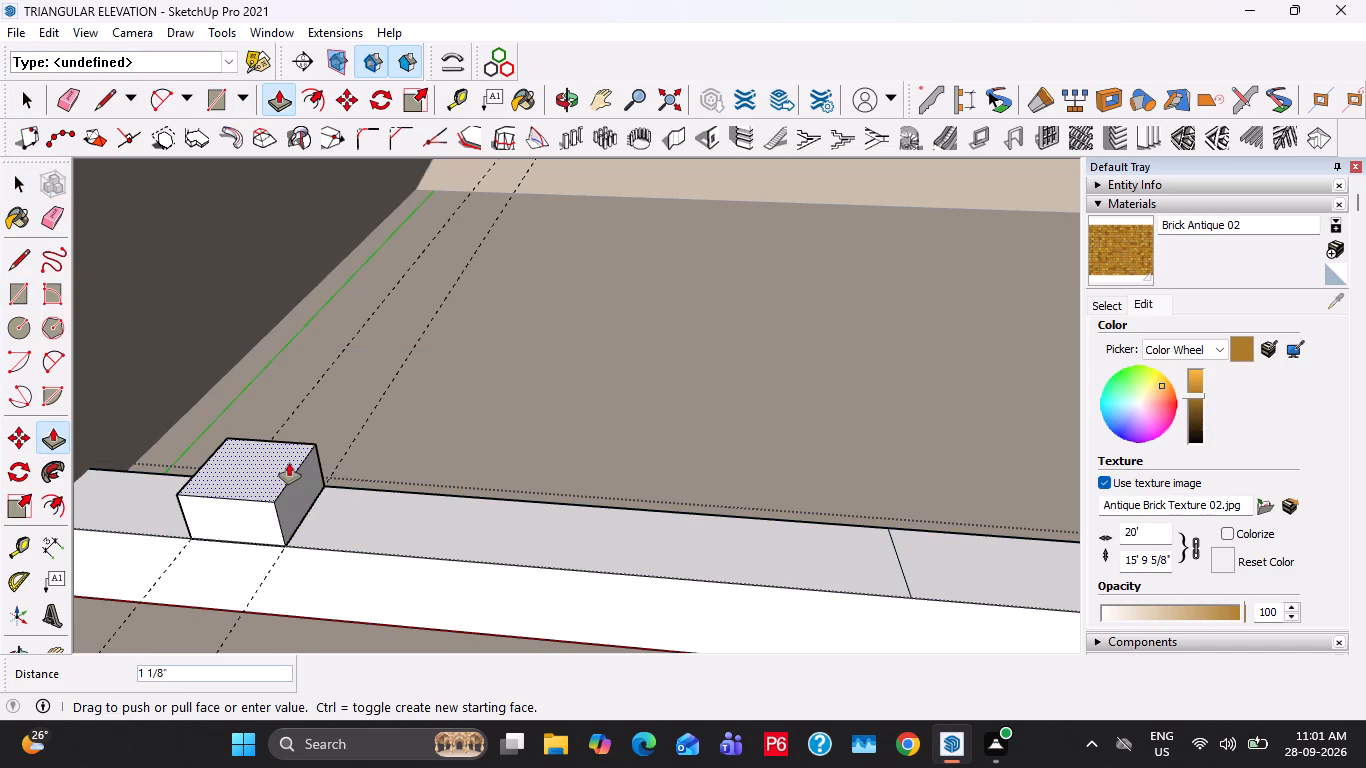
key("2")
key("BackSpace")
type("3'")
key("Return")
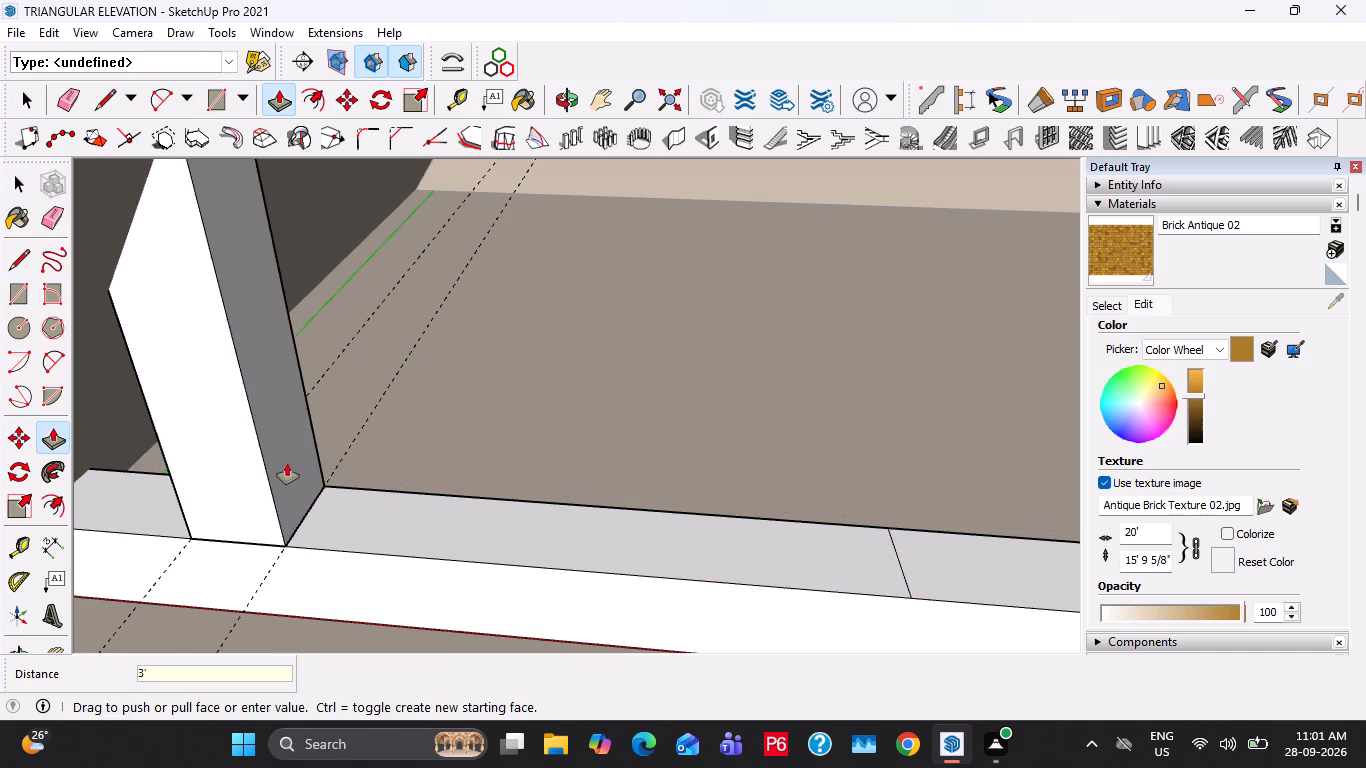
key("space")
Make the whole railing post a group.
scroll(298, 469, "down", 7)
middle_click_drag(290, 447, 494, 478, "shift")
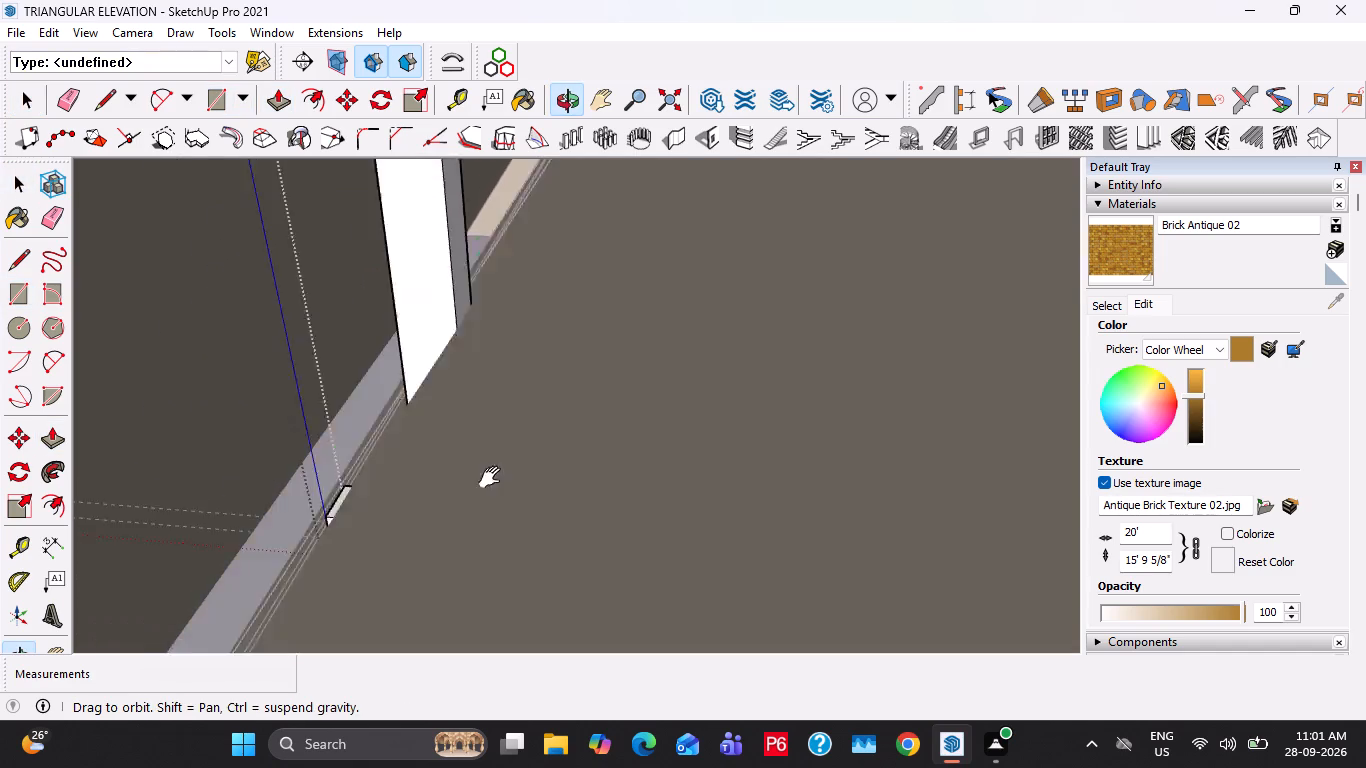
middle_click_drag(494, 478, 667, 514, "shift")
scroll(451, 412, "down", 19)
middle_click_drag(730, 485, 613, 446)
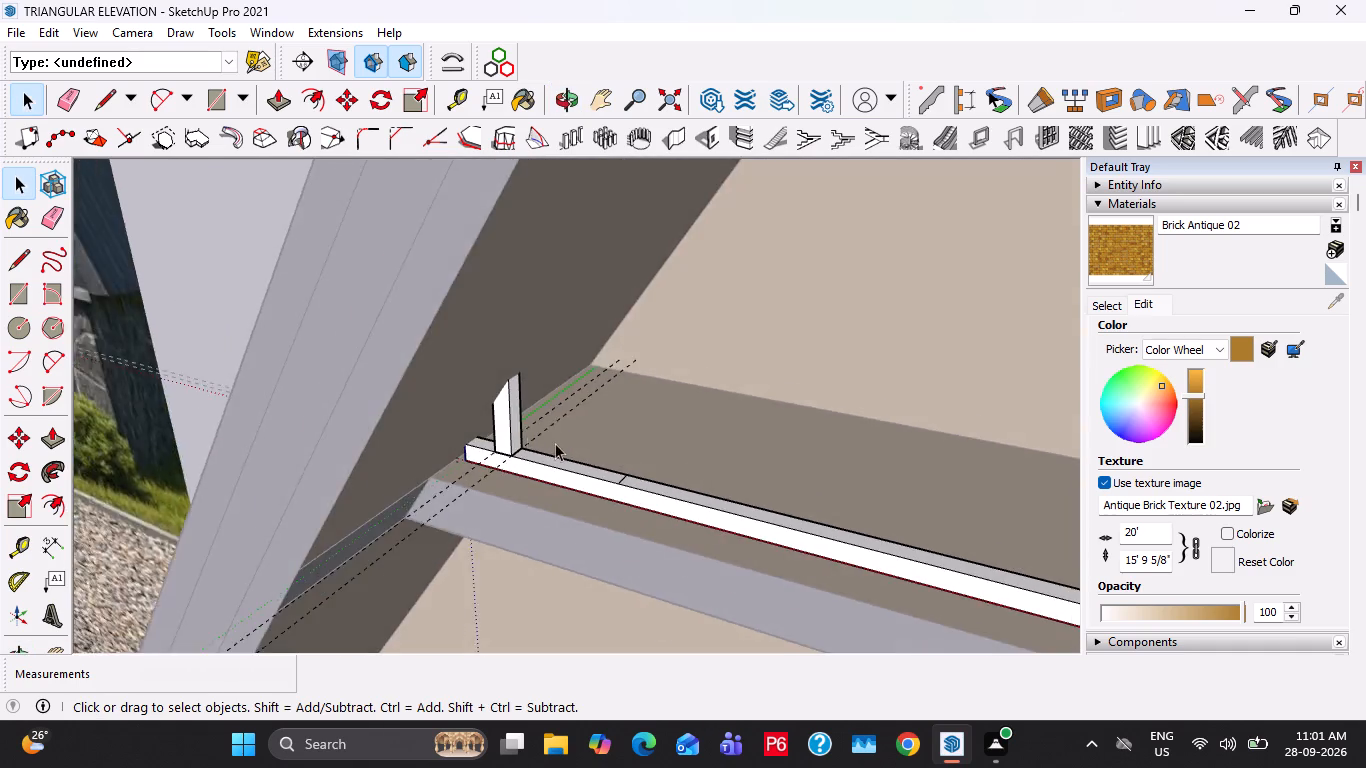
scroll(525, 437, "up", 3)
key("Escape")
triple_click(505, 425)
left_click(505, 425)
right_click(504, 425)
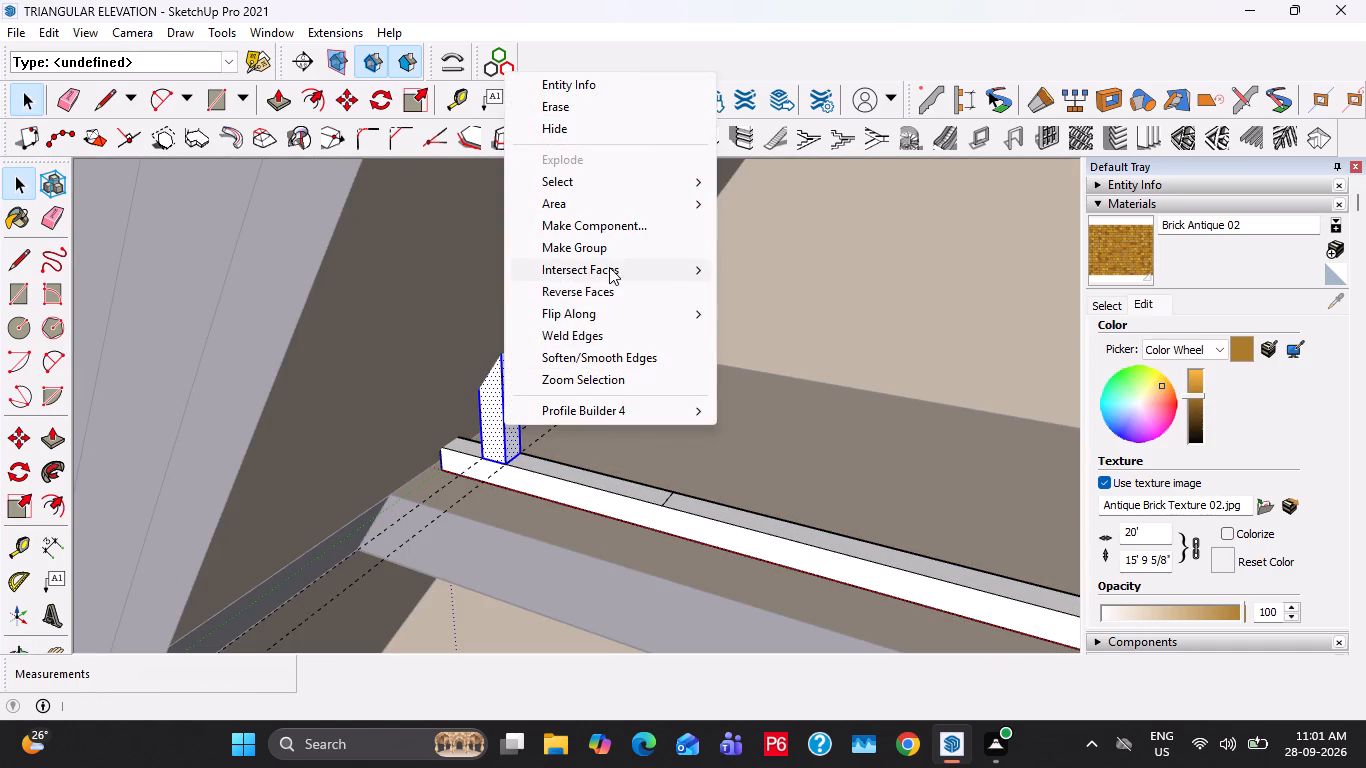
left_click(601, 256)
Move the post along the rail to the copied edge mark at 1'6".
scroll(584, 454, "down", 10)
middle_click_drag(654, 441, 662, 442)
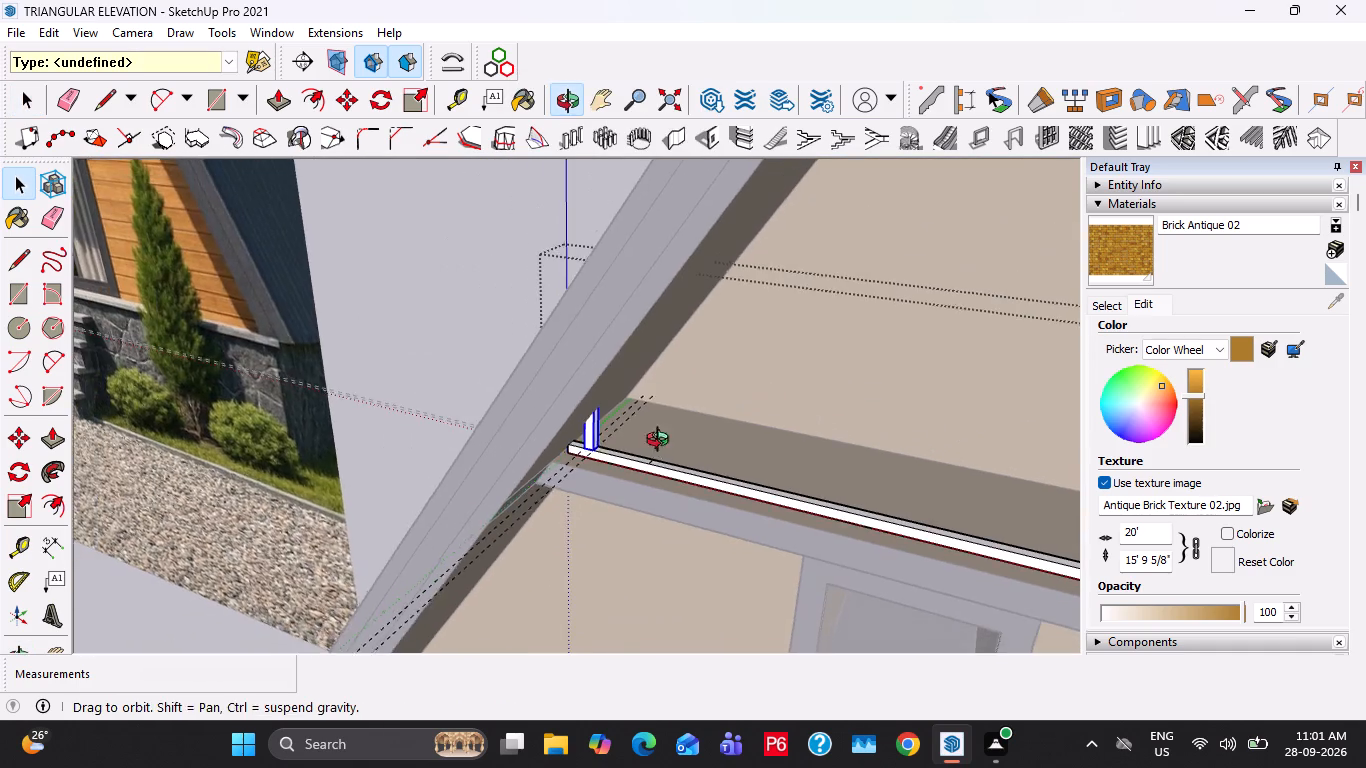
middle_click_drag(662, 442, 973, 503)
scroll(897, 496, "down", 10)
middle_click_drag(842, 516, 848, 611, "shift")
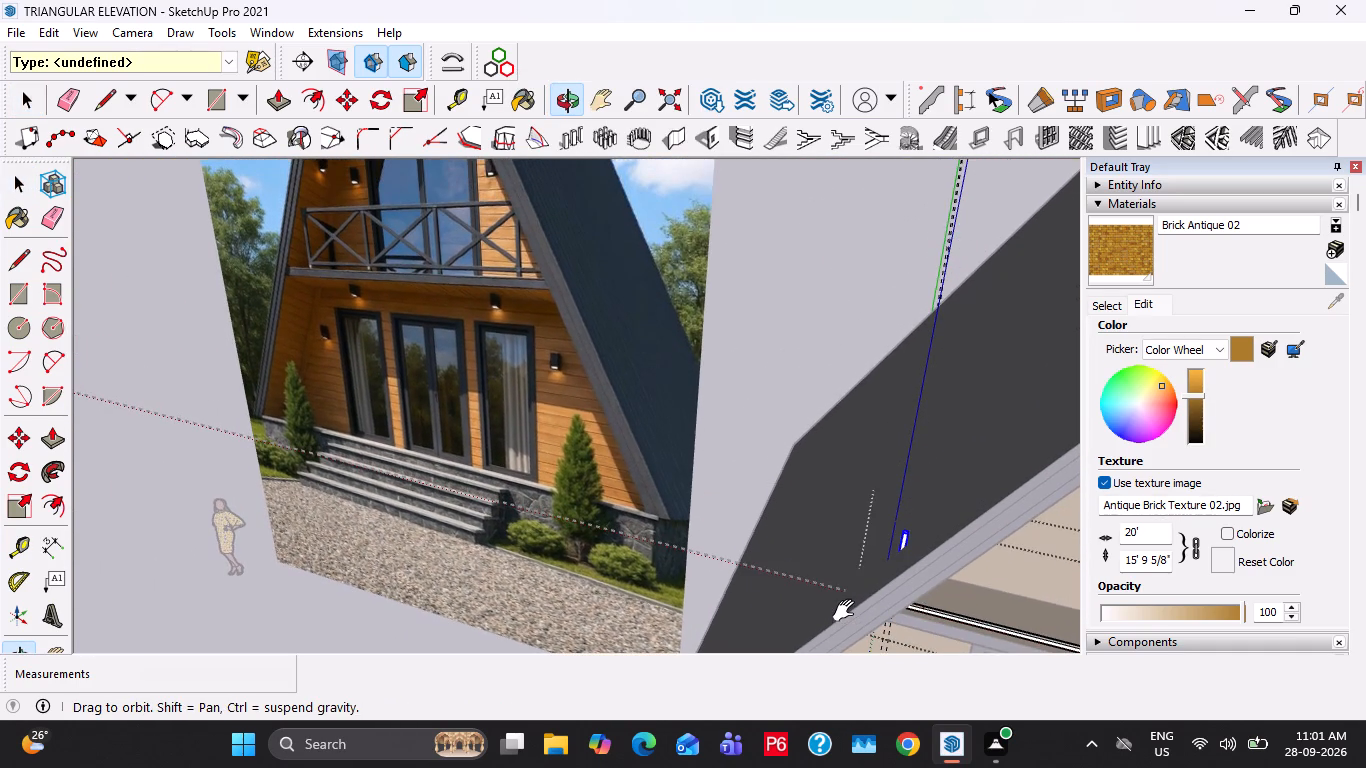
middle_click_drag(848, 611, 830, 604, "shift")
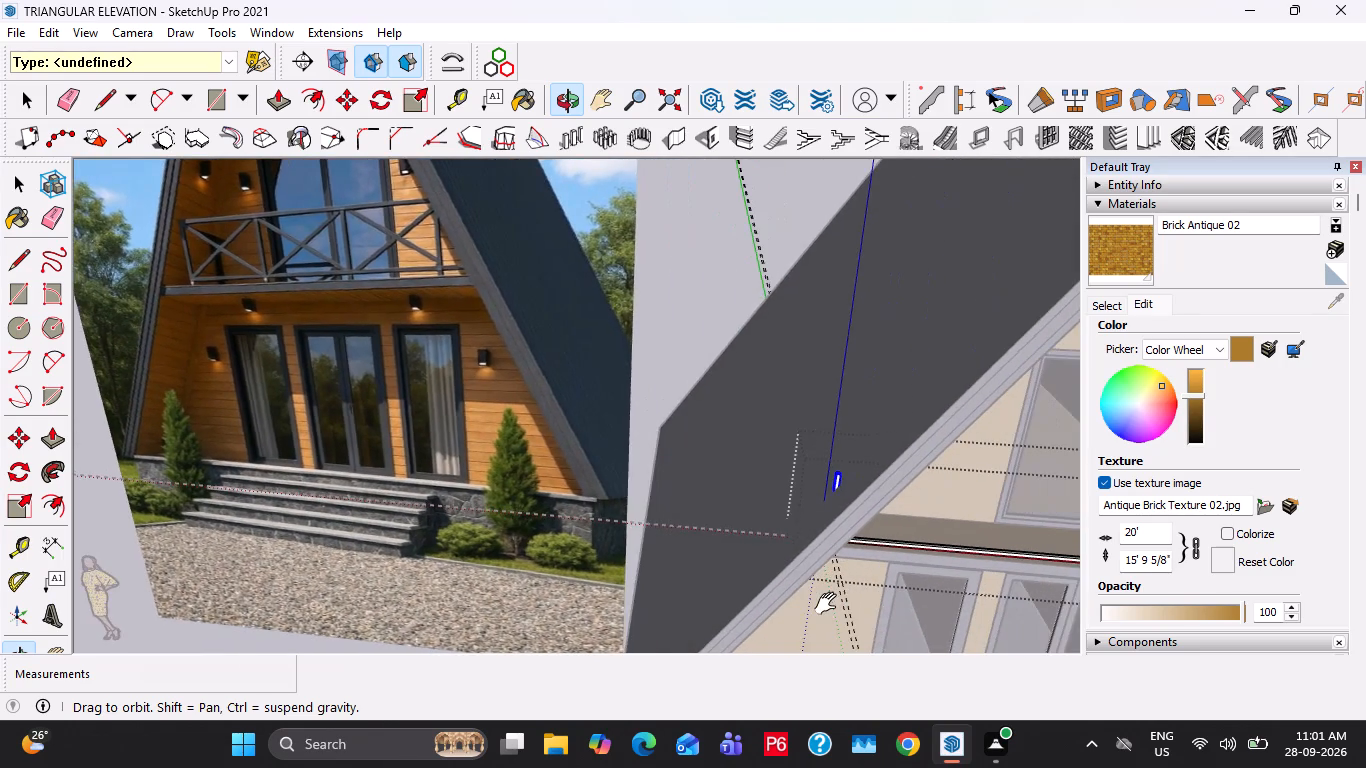
middle_click_drag(830, 604, 544, 606, "shift")
scroll(546, 598, "down", 1)
scroll(553, 554, "up", 9)
middle_click_drag(532, 581, 488, 522)
scroll(454, 559, "up", 1)
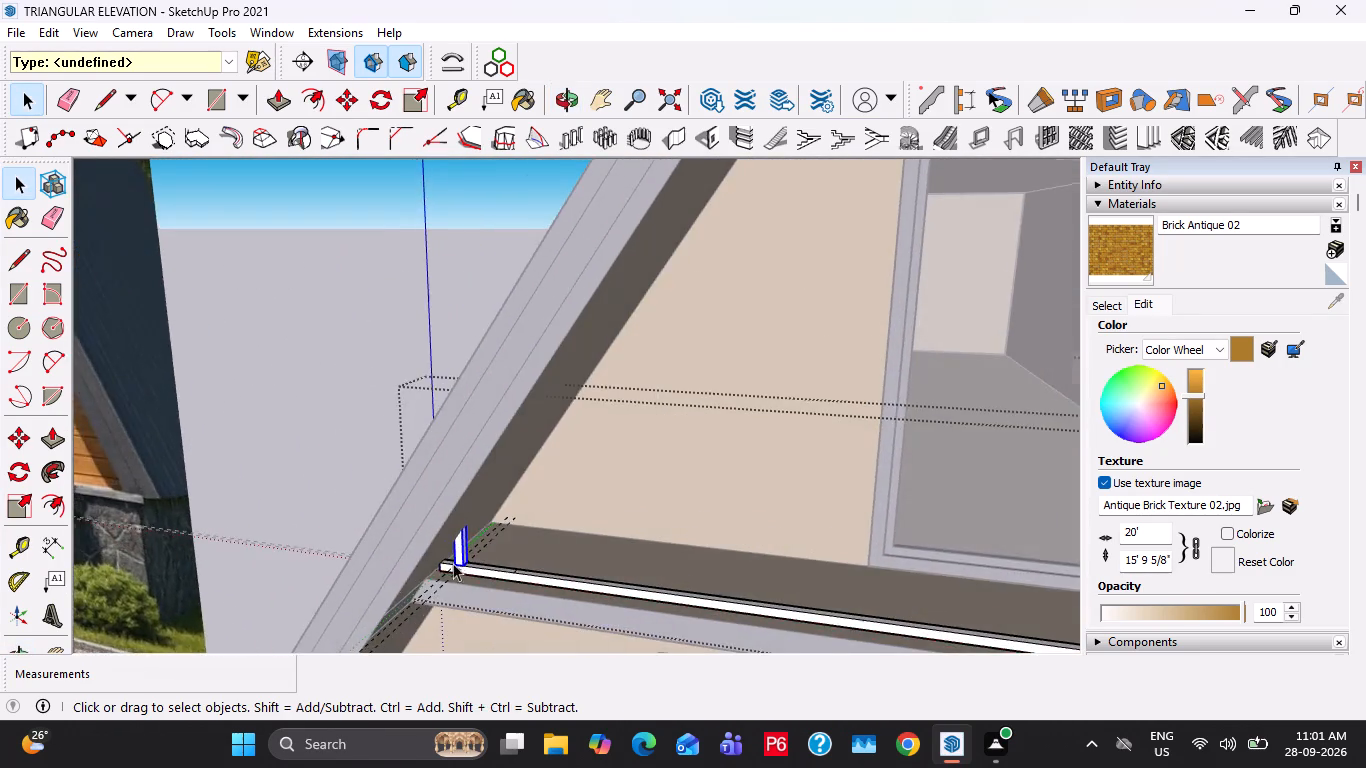
scroll(453, 563, "up", 12)
key("m")
left_click(459, 561)
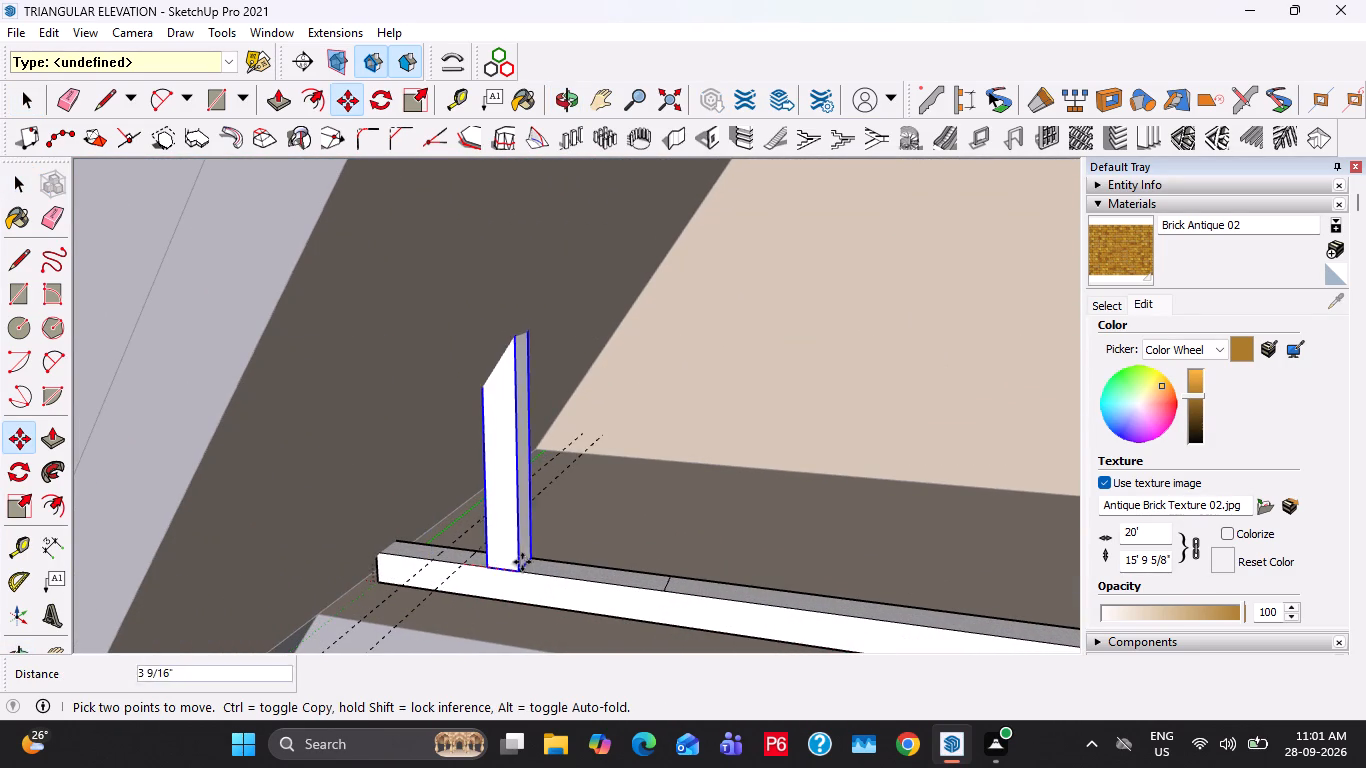
left_click(666, 590)
key("space")
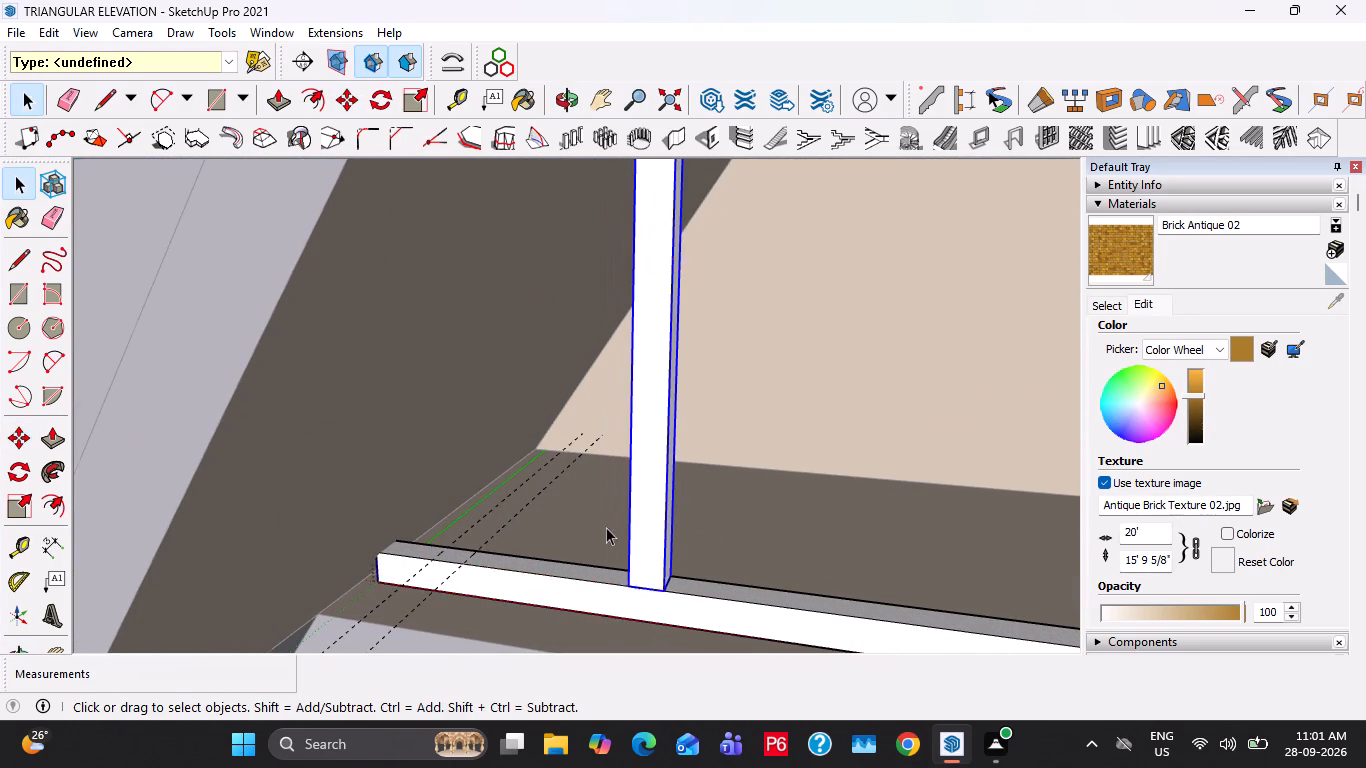
Move the post about 6" further along the rail, away from the sloping roof beam.
scroll(604, 528, "down", 8)
scroll(679, 535, "up", 7)
key("m")
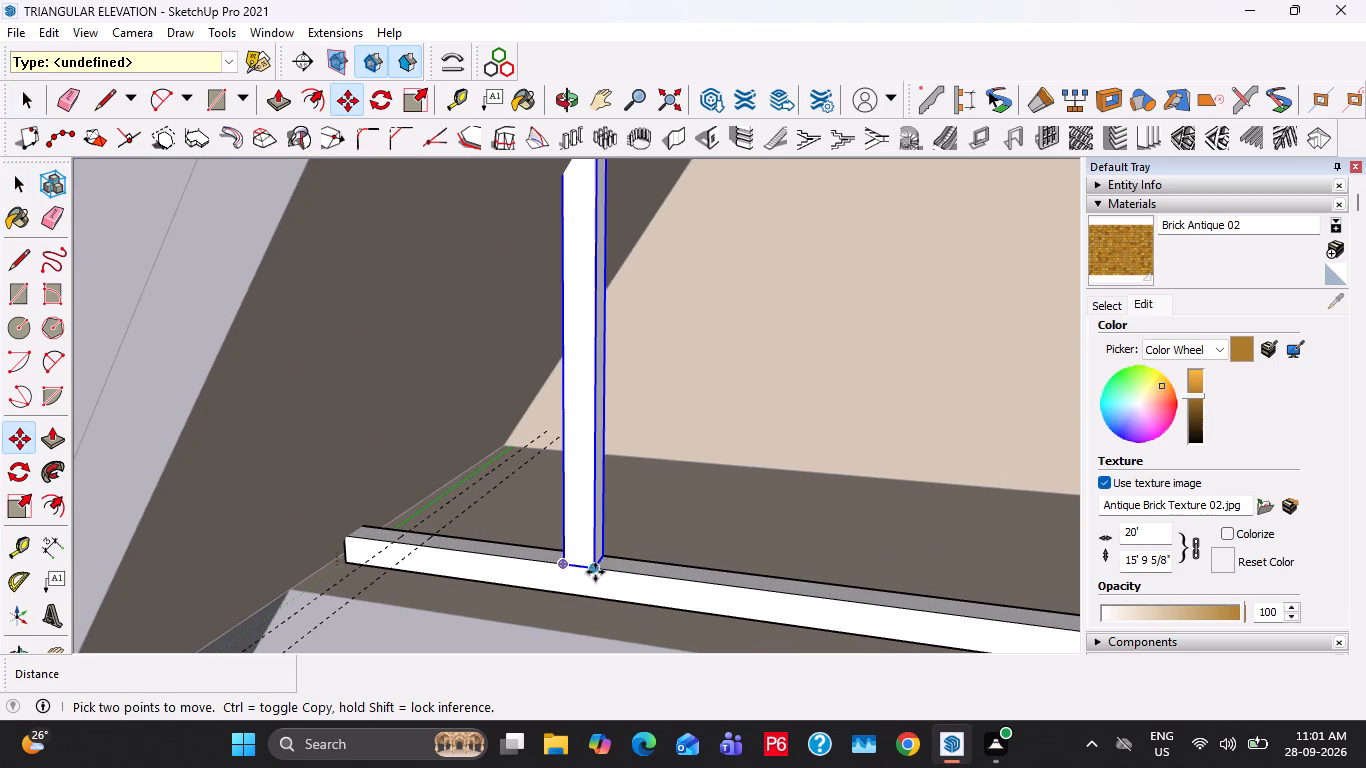
left_click(595, 572)
scroll(676, 572, "up", 1)
scroll(674, 574, "down", 5)
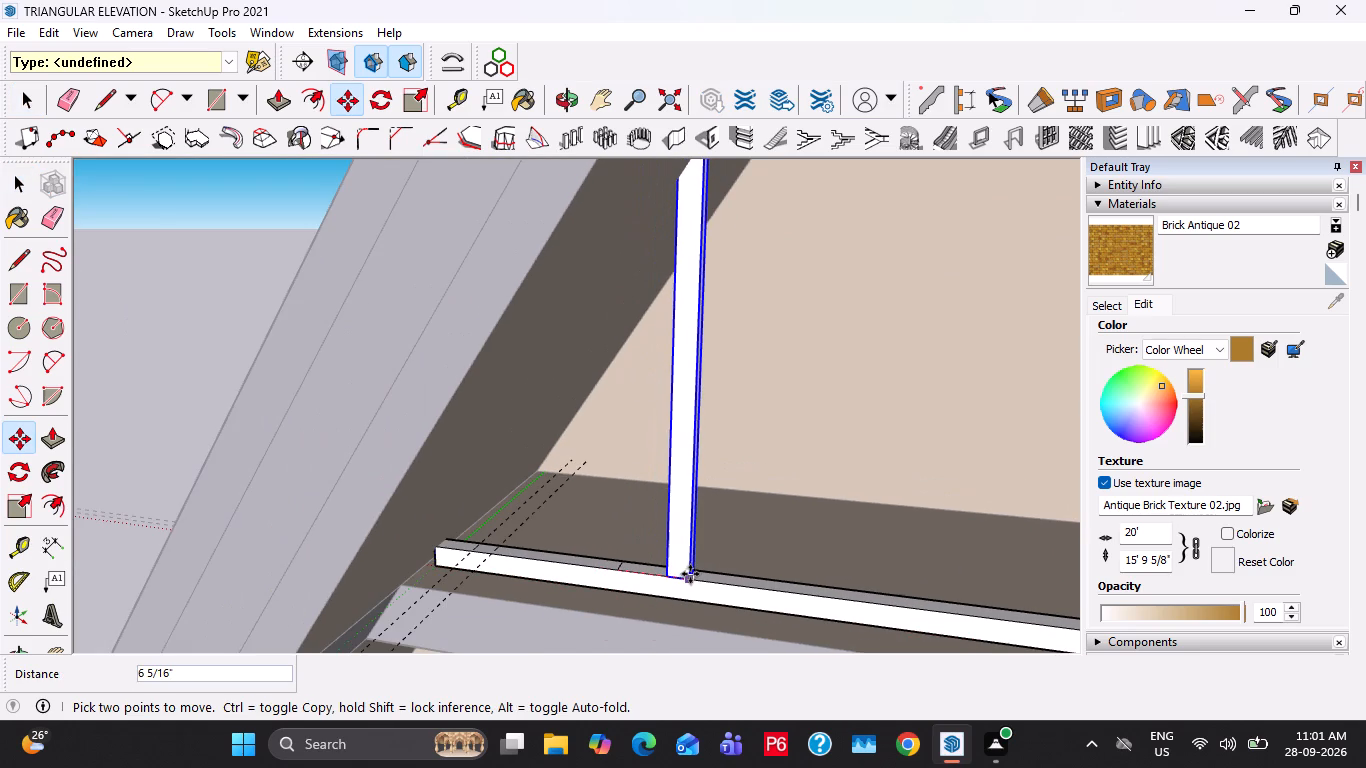
left_click(690, 574)
key("space")
Raise the bottom rail 7" up the post.
scroll(503, 512, "down", 5)
middle_click_drag(649, 513, 679, 493)
scroll(618, 535, "up", 7)
left_click(614, 560)
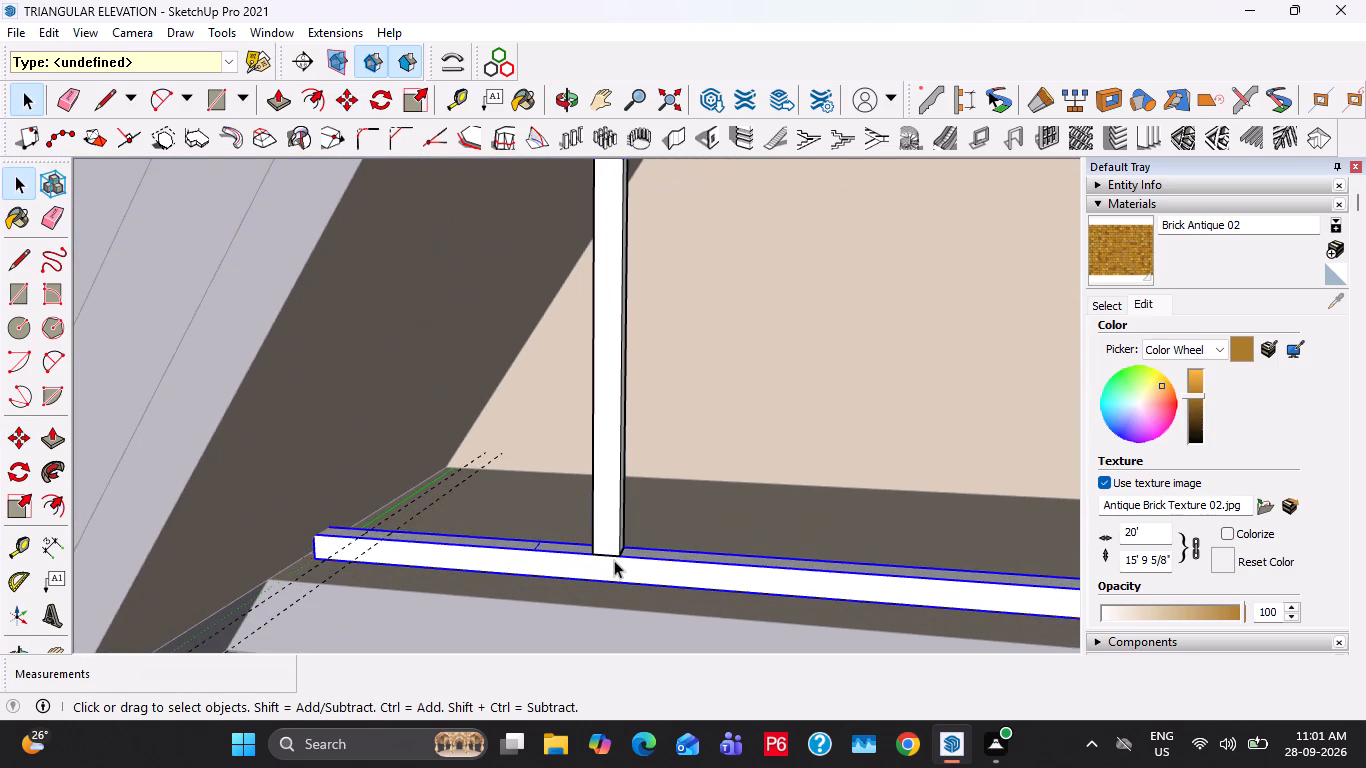
scroll(614, 560, "up", 3)
key("m")
left_click(623, 552)
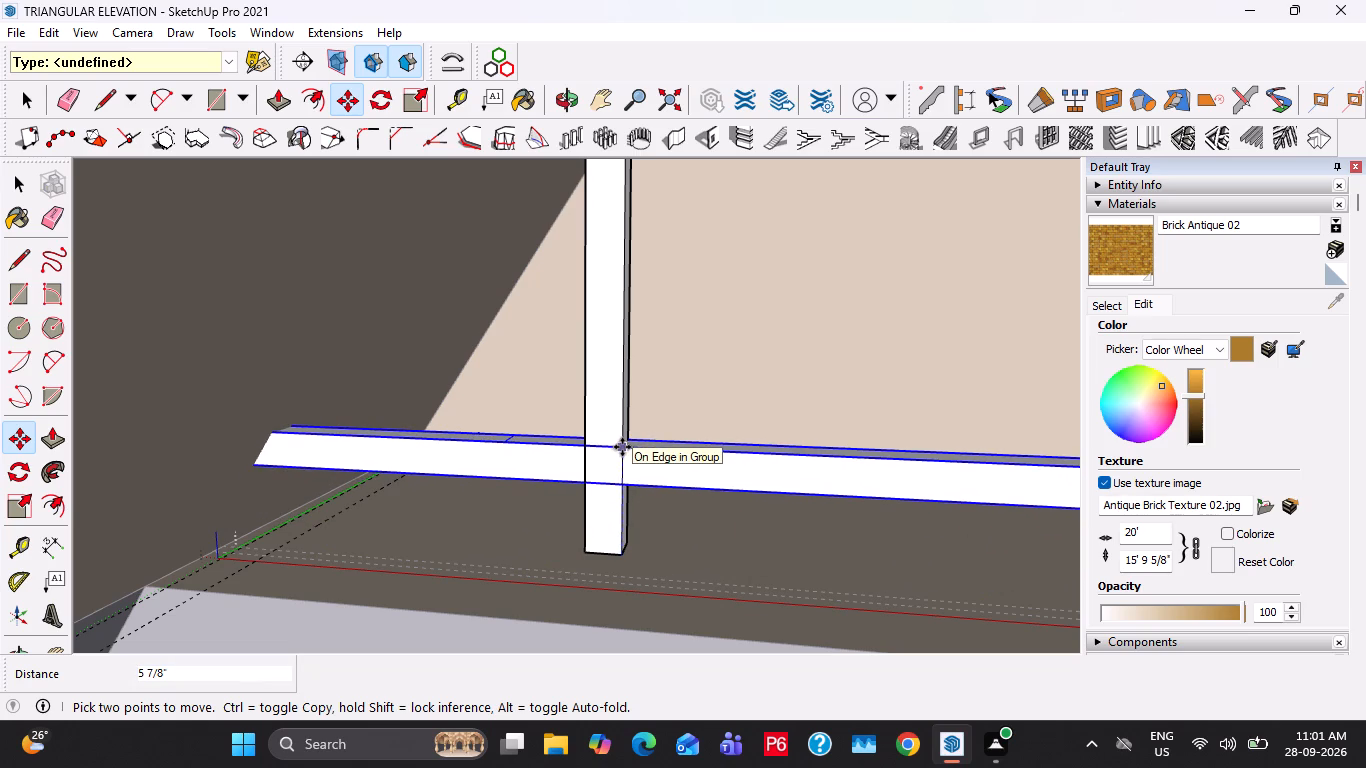
type("7\"")
key("Return")
key("space")
Copy the post 3'6" along the rail.
left_click(608, 517)
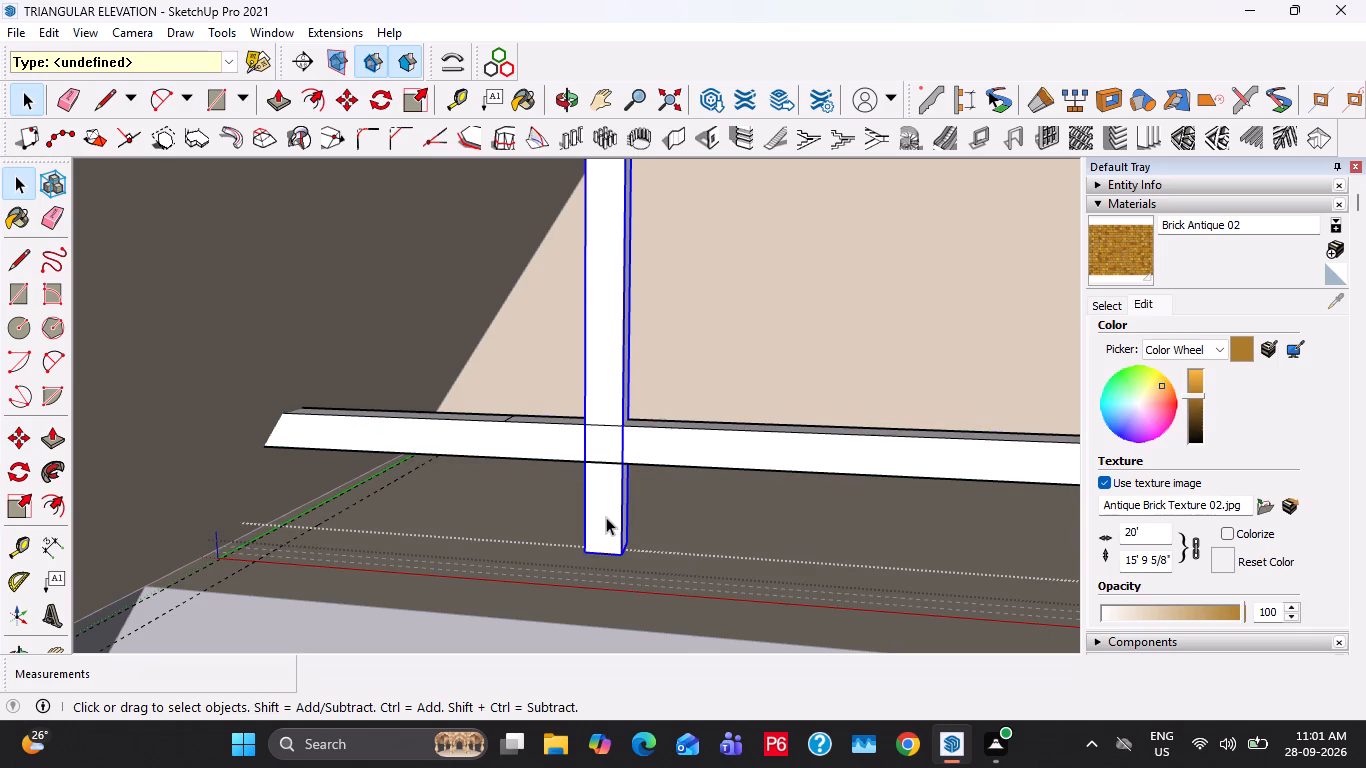
key("m")
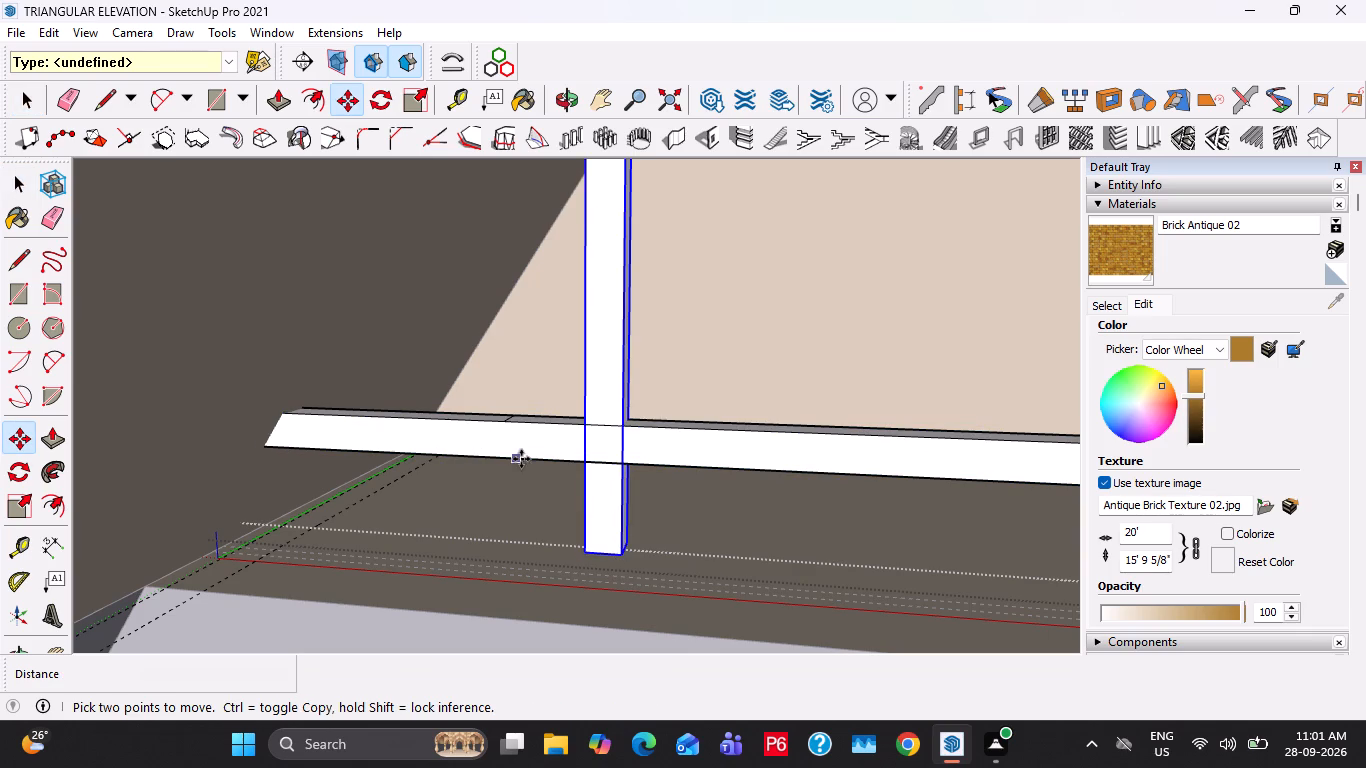
left_click(586, 461)
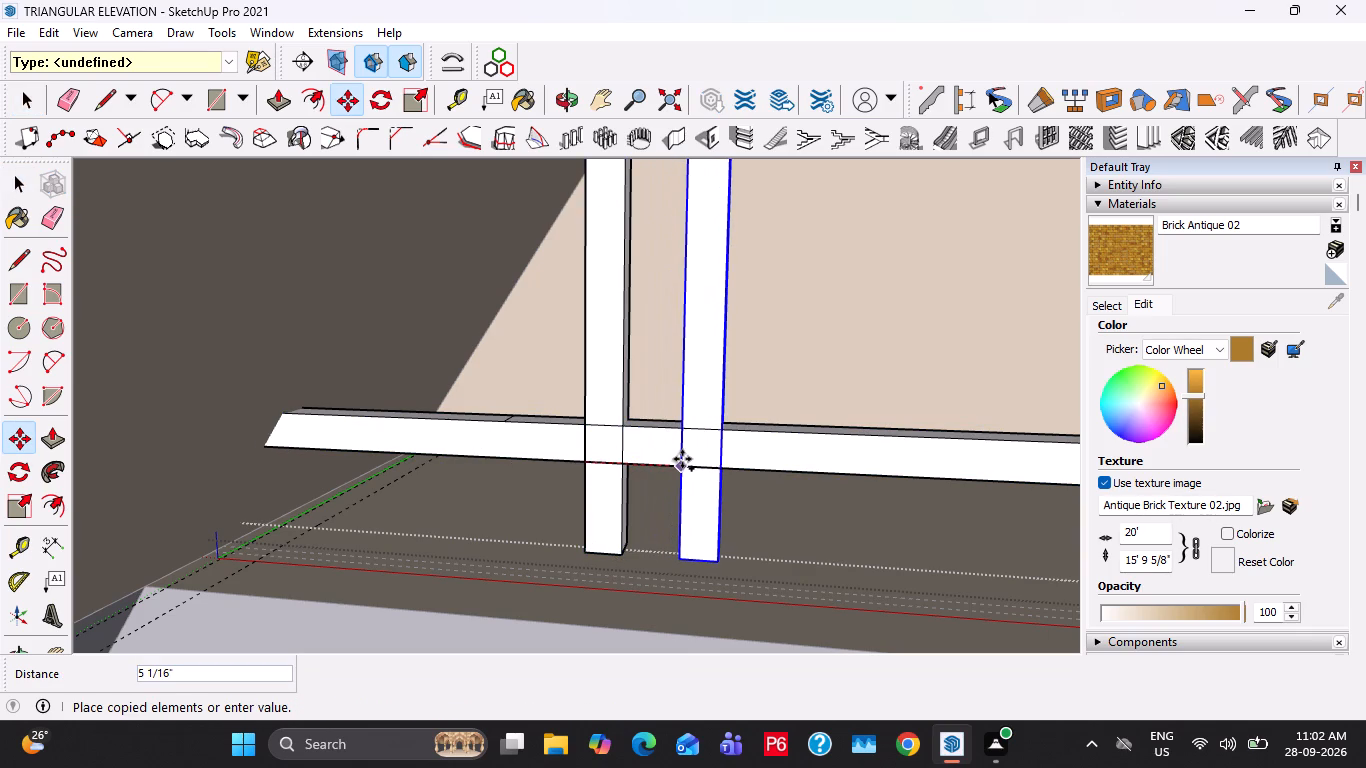
key("2")
key("BackSpace")
type("3'6\"")
key("Return")
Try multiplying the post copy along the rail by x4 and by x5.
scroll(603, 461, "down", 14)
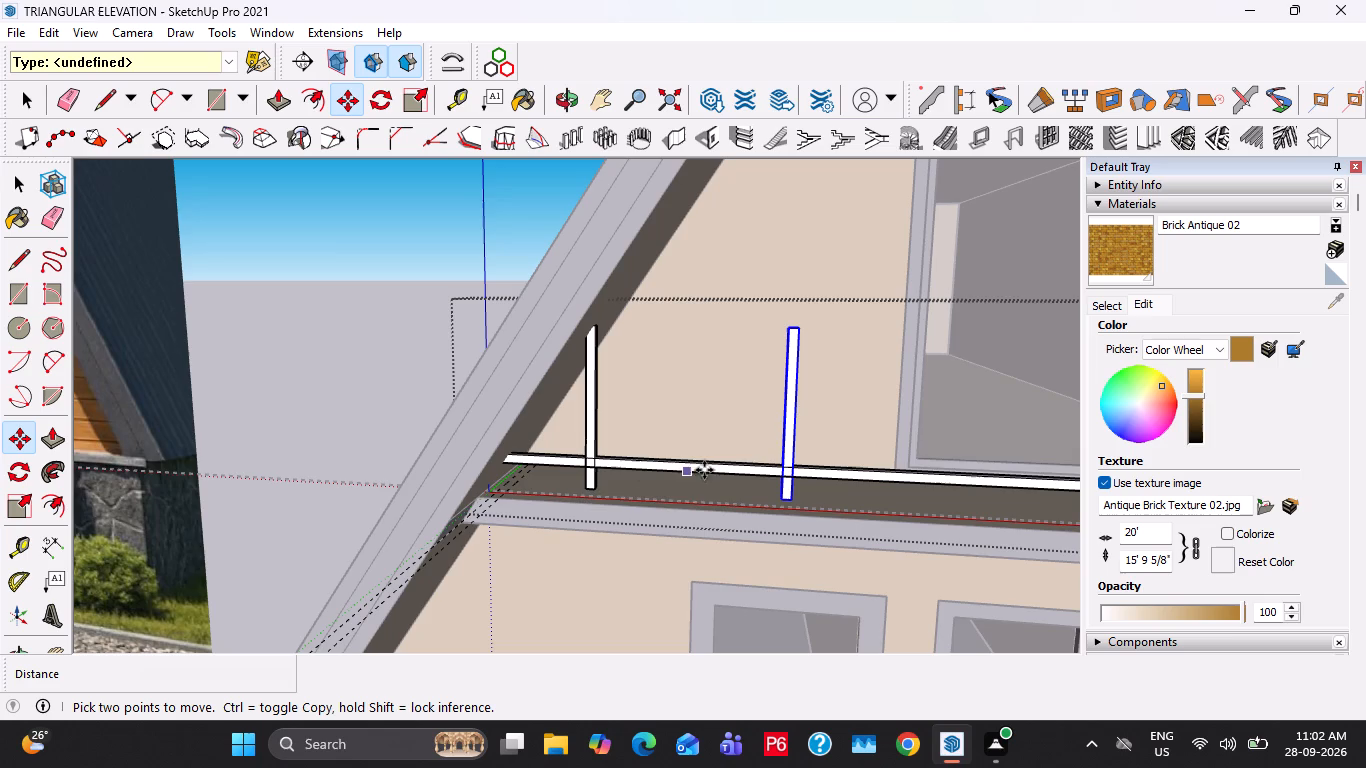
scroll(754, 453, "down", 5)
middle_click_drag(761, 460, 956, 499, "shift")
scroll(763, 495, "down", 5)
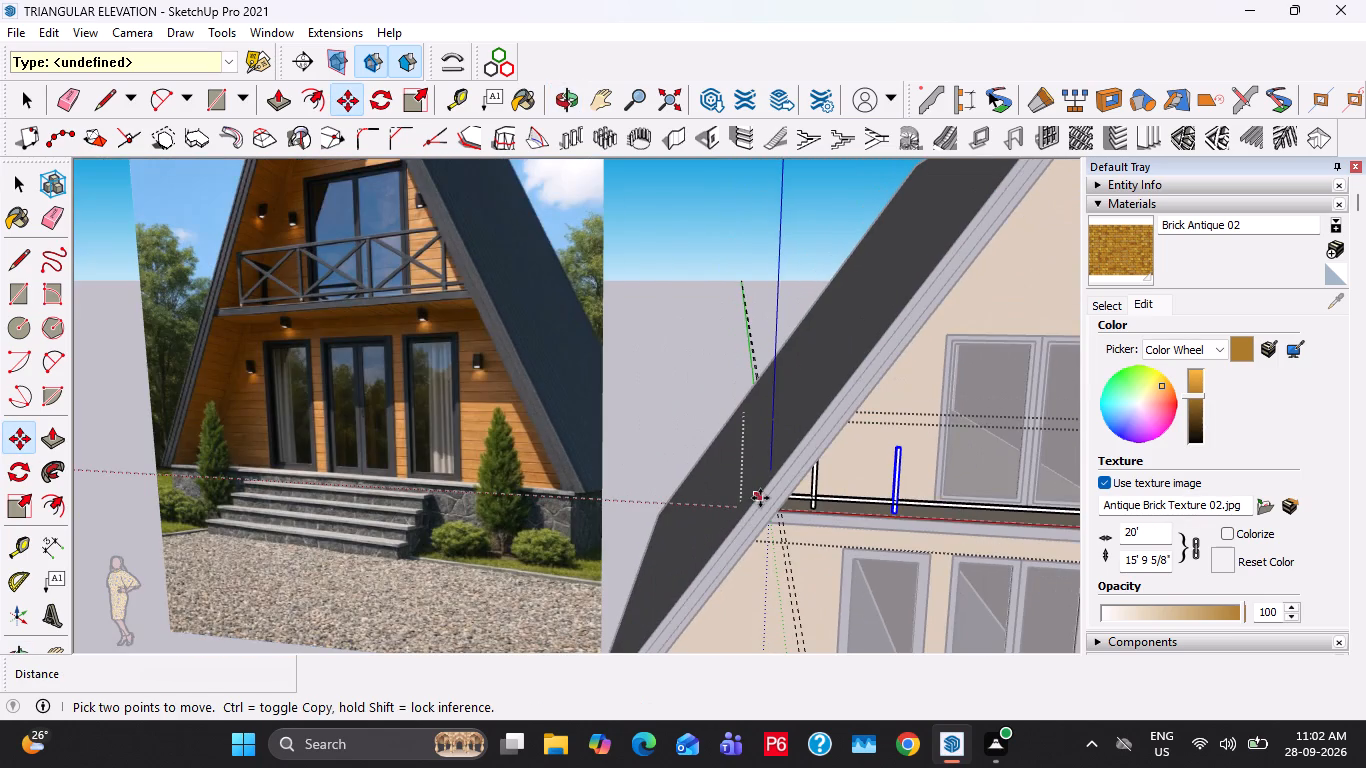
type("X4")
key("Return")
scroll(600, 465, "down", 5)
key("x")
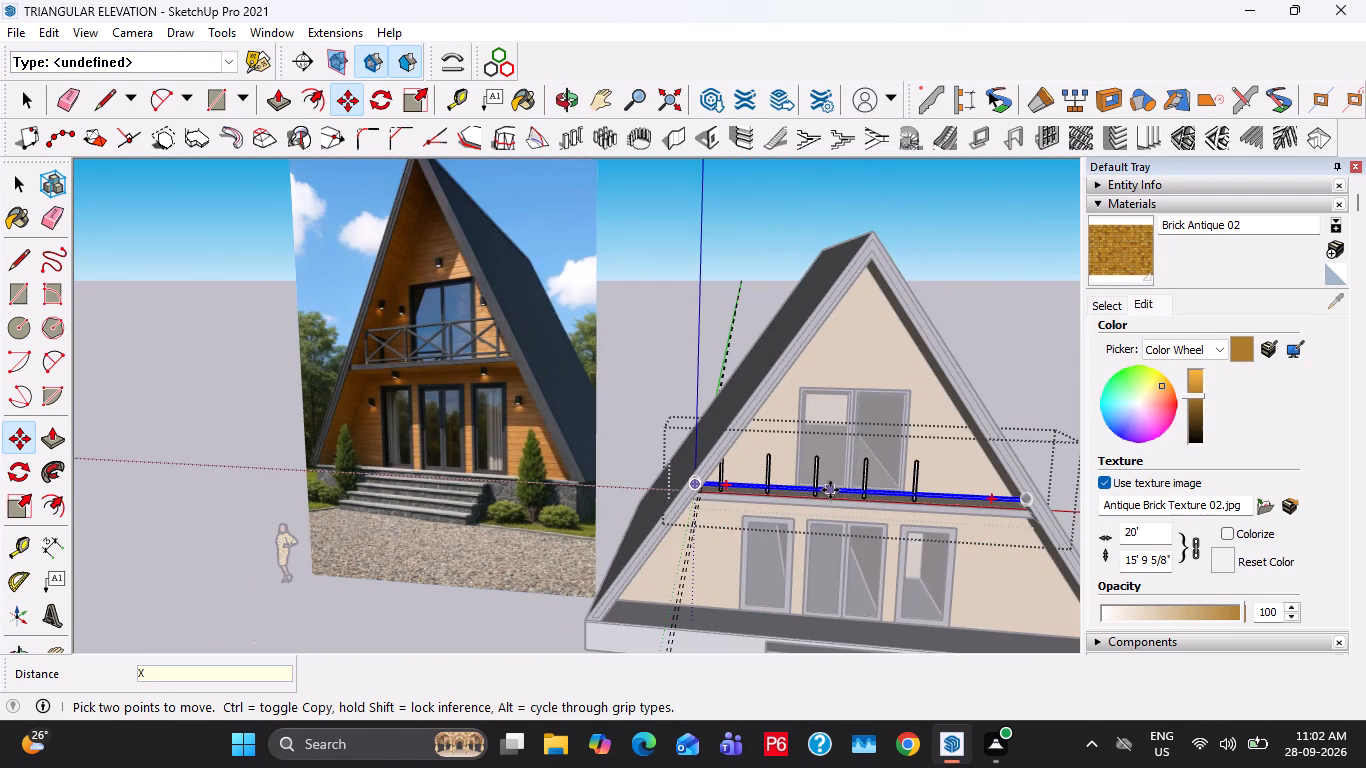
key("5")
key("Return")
Multiply the post copy x6 along the rail at the same spacing.
scroll(948, 490, "up", 4)
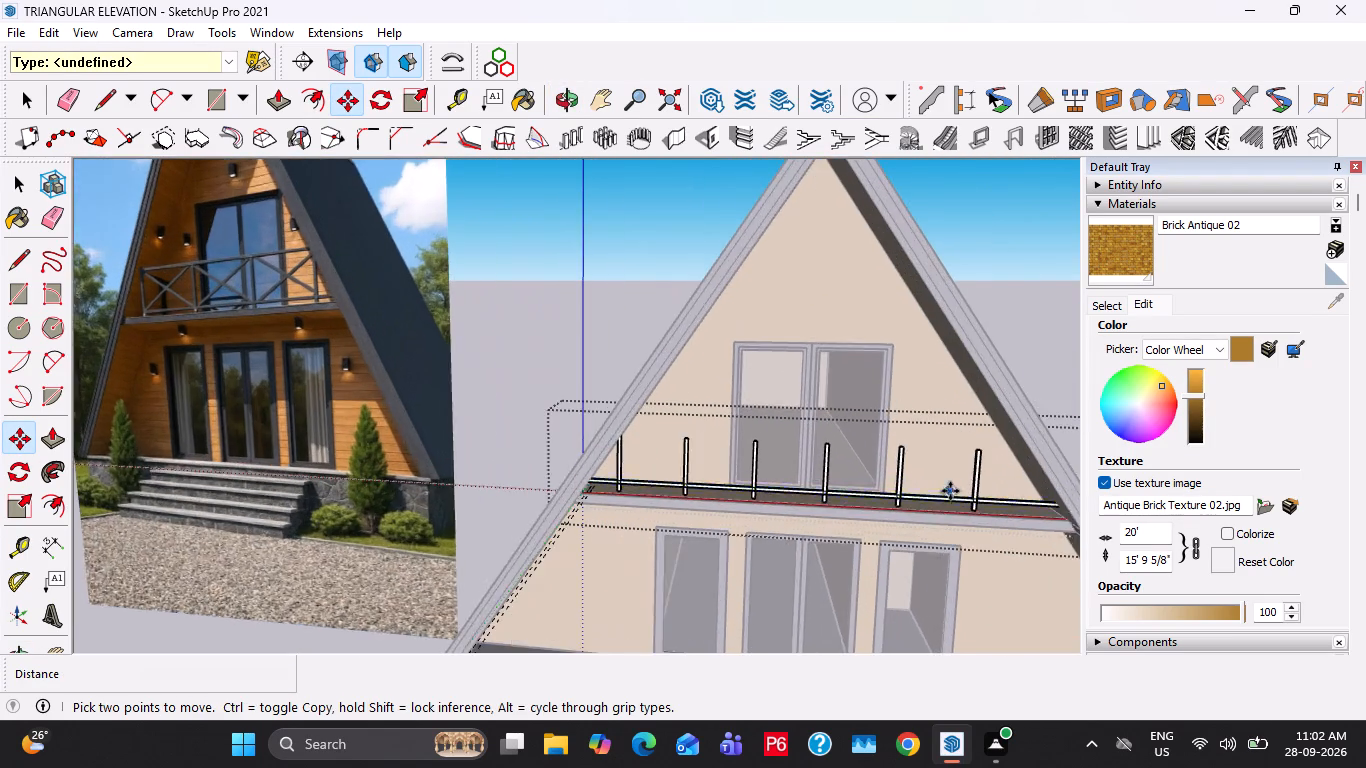
scroll(950, 491, "up", 3)
key("x")
key("6")
key("Return")
scroll(770, 471, "down", 2)
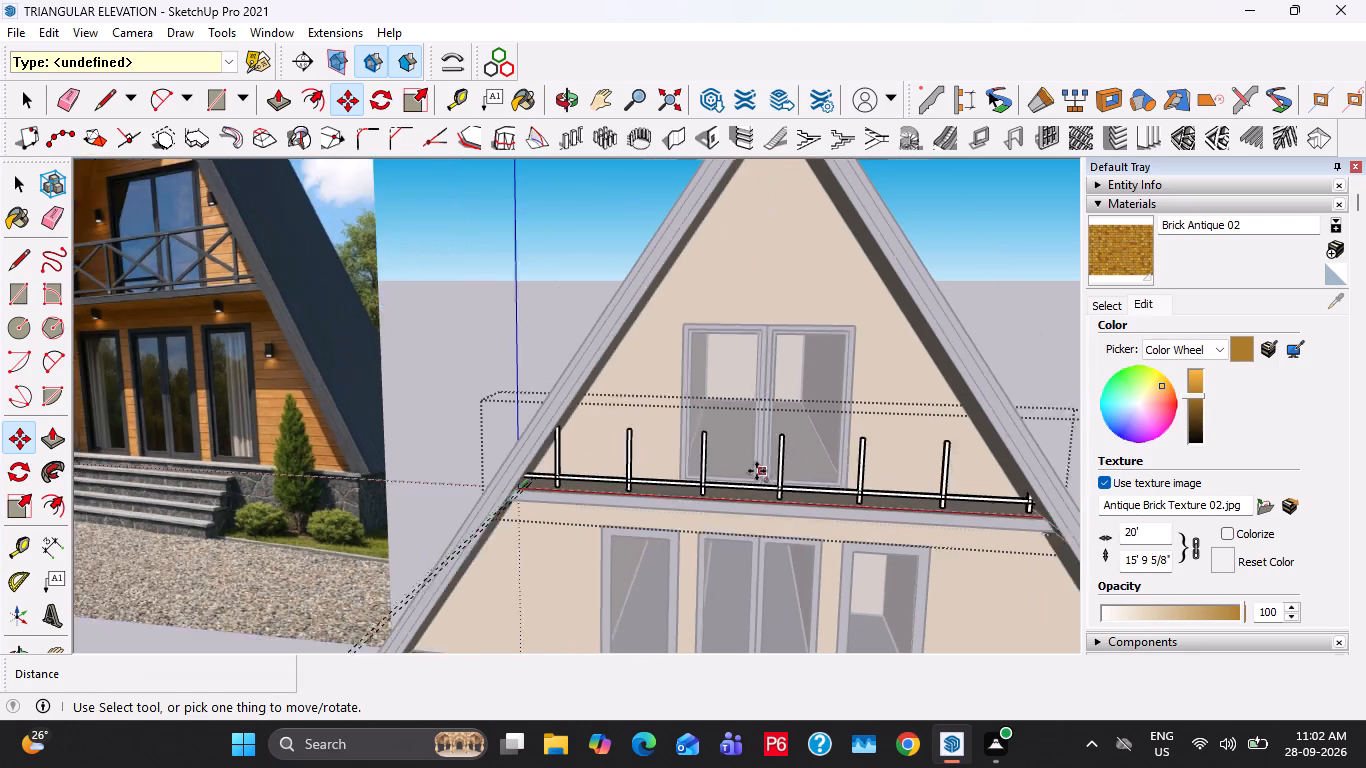
scroll(757, 471, "down", 1)
key("space")
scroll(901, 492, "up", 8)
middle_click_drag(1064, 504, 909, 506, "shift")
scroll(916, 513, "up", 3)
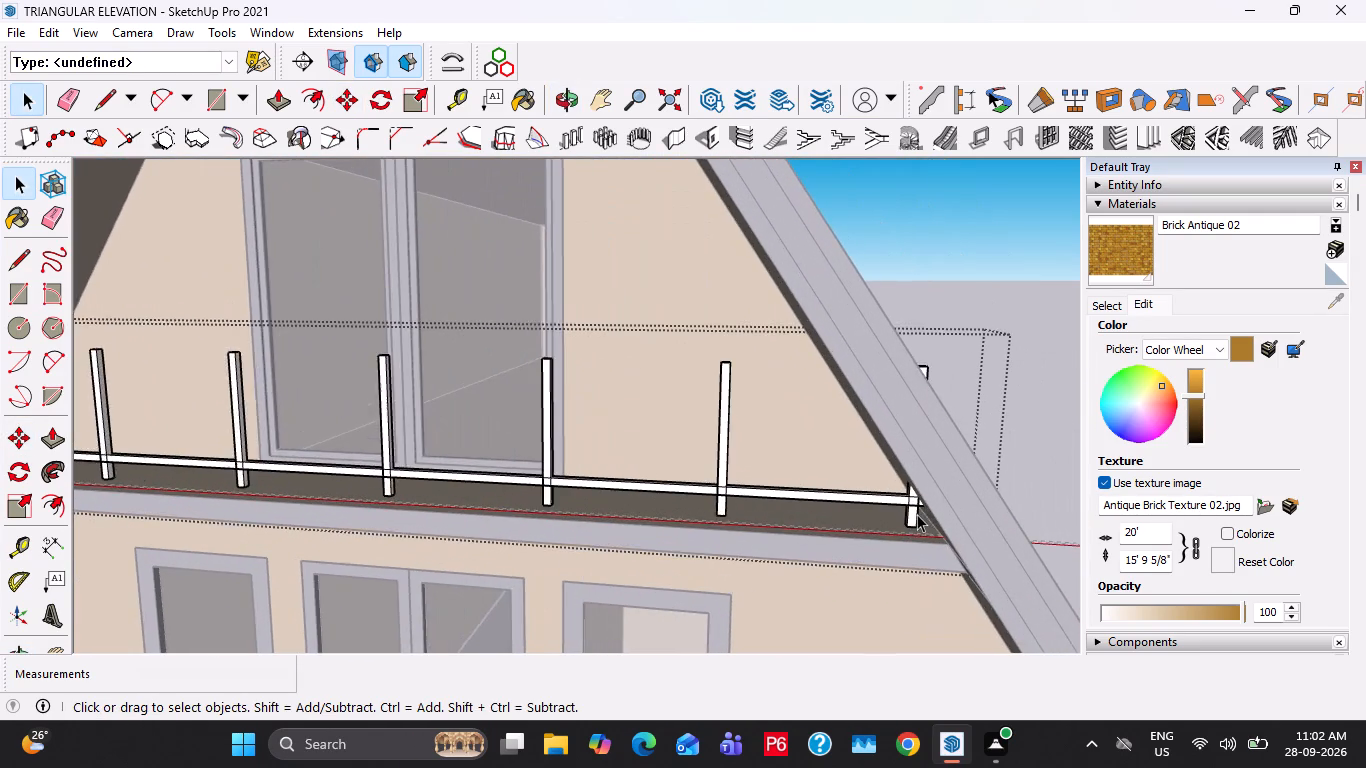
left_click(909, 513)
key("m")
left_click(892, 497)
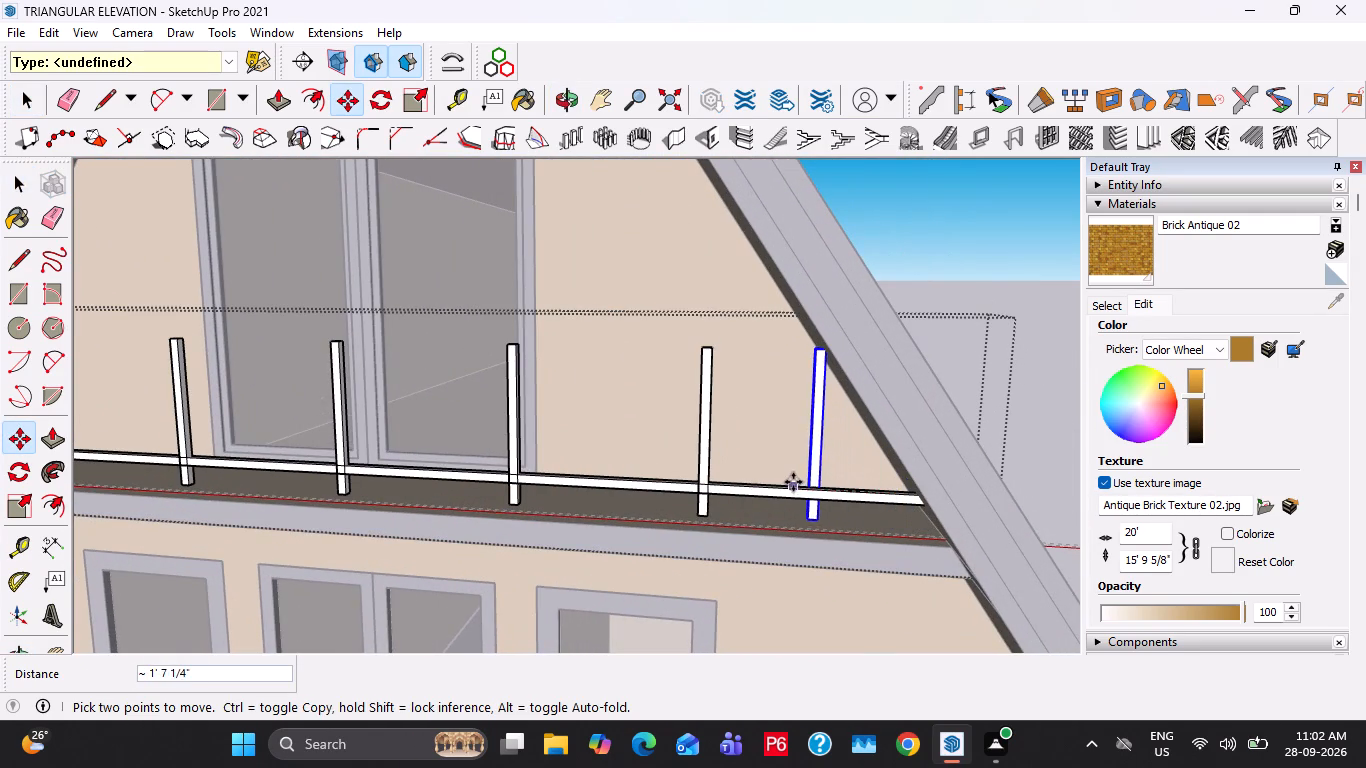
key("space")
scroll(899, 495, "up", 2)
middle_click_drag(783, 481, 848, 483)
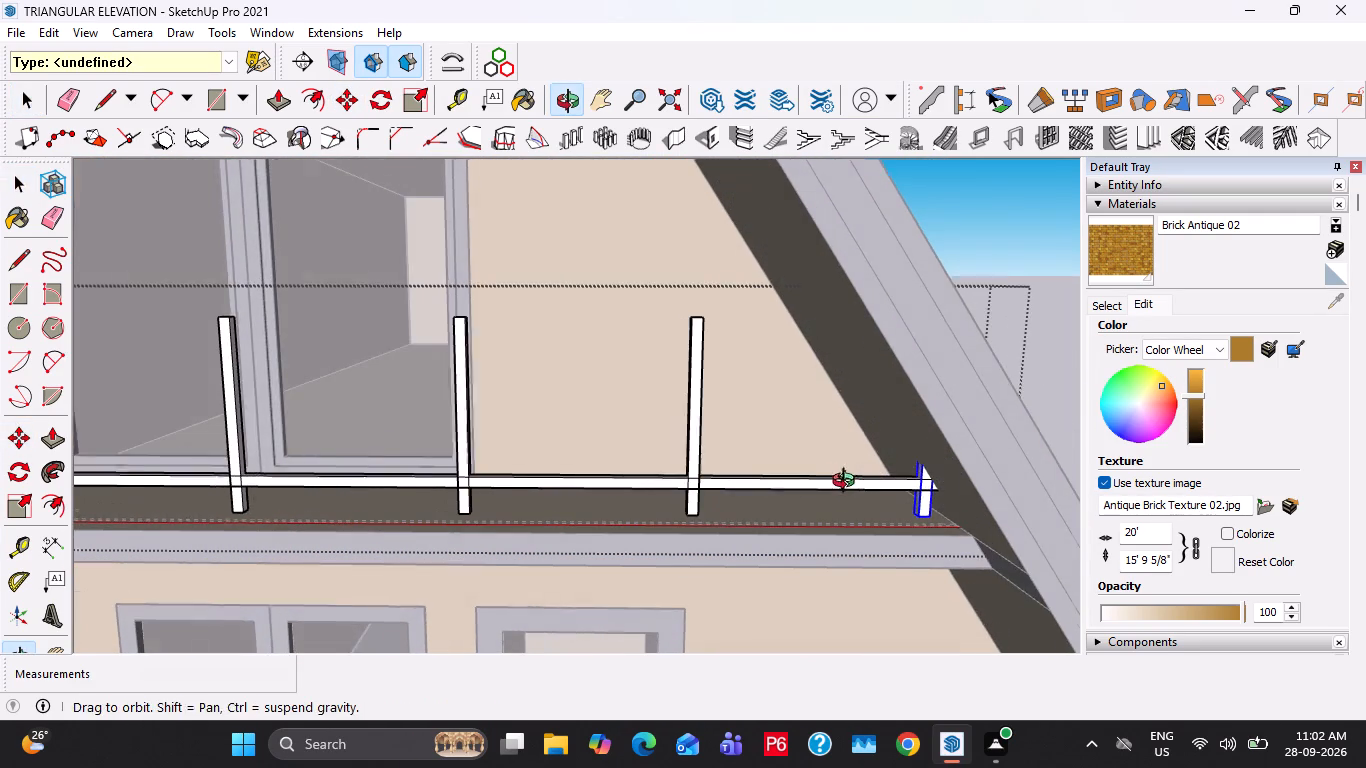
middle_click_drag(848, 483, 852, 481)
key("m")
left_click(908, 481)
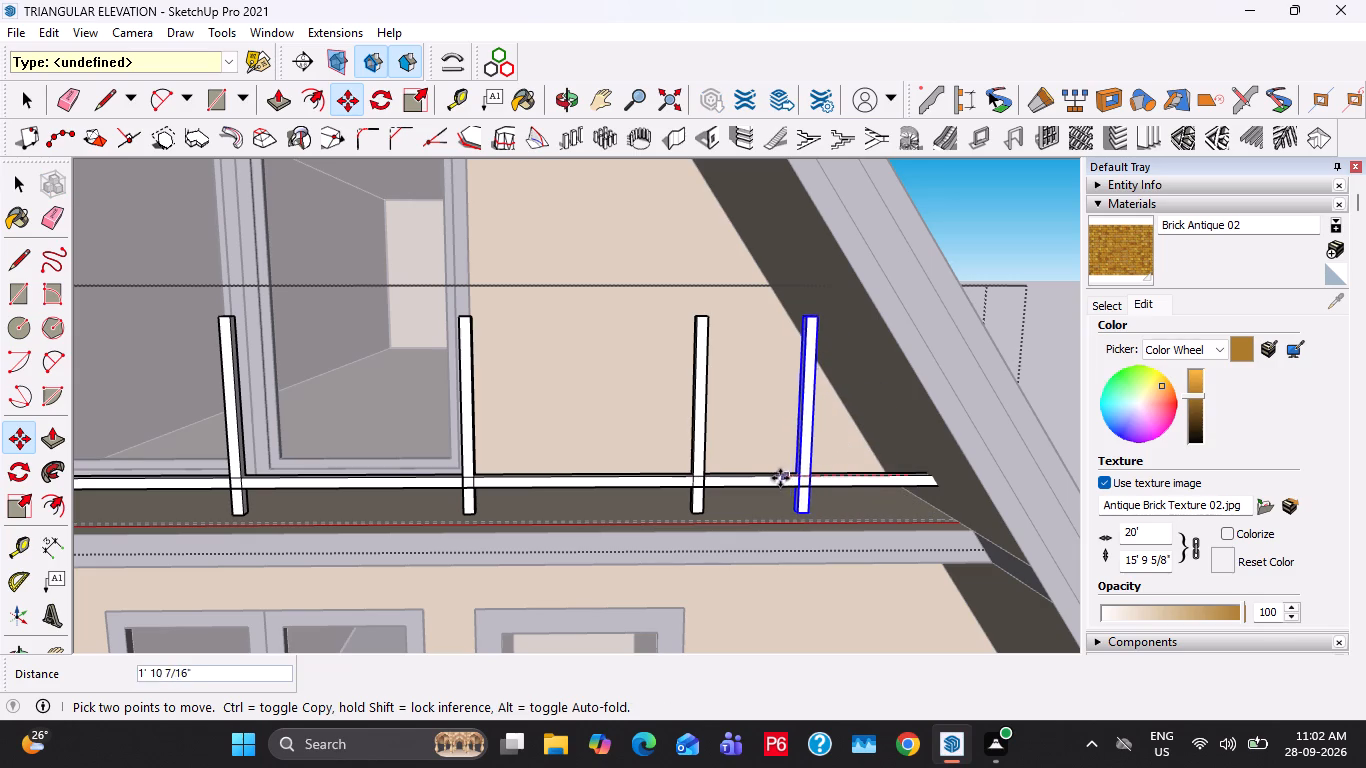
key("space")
Undo the railing post array and copy the first post 3' along the bottom rail.
key("ctrl+z")
scroll(805, 474, "down", 5)
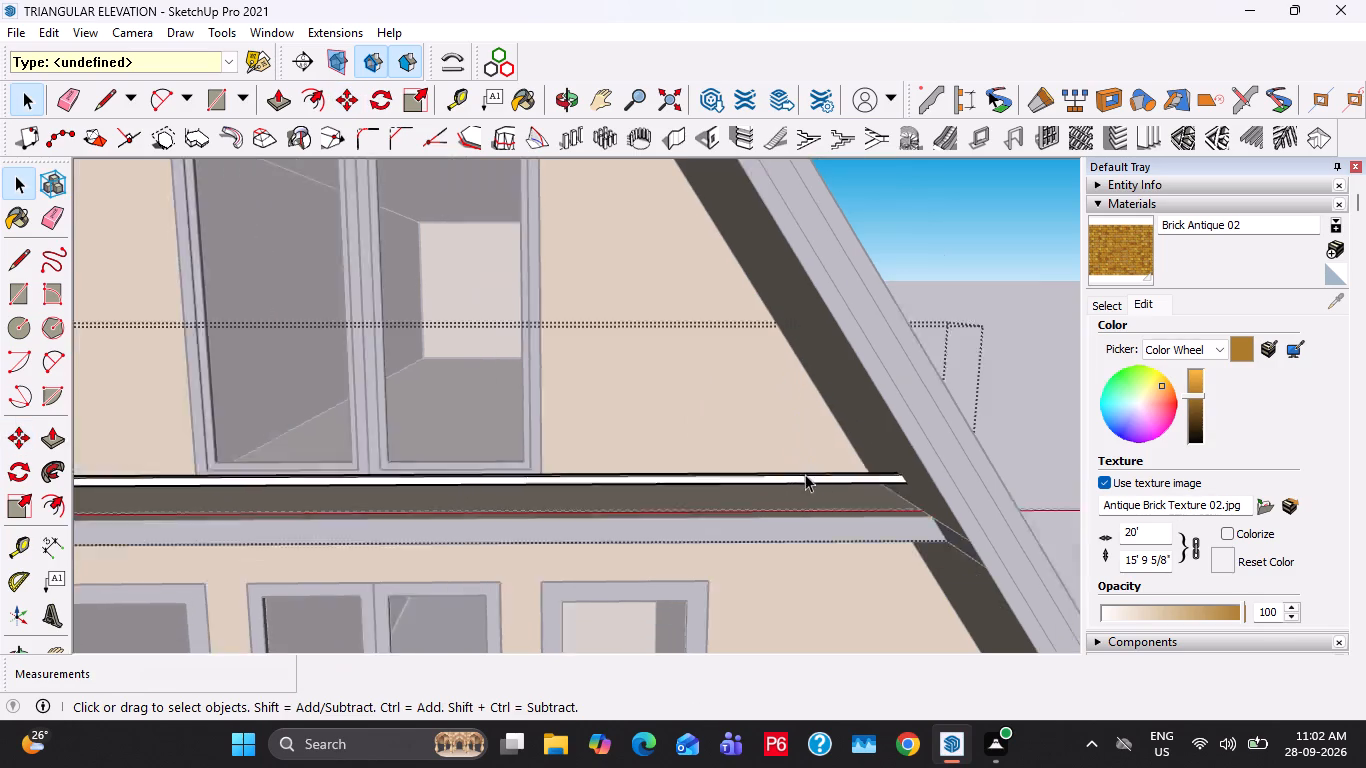
scroll(805, 474, "down", 2)
middle_click_drag(512, 487, 674, 487, "shift")
scroll(352, 426, "up", 4)
left_click(298, 476)
scroll(303, 494, "up", 3)
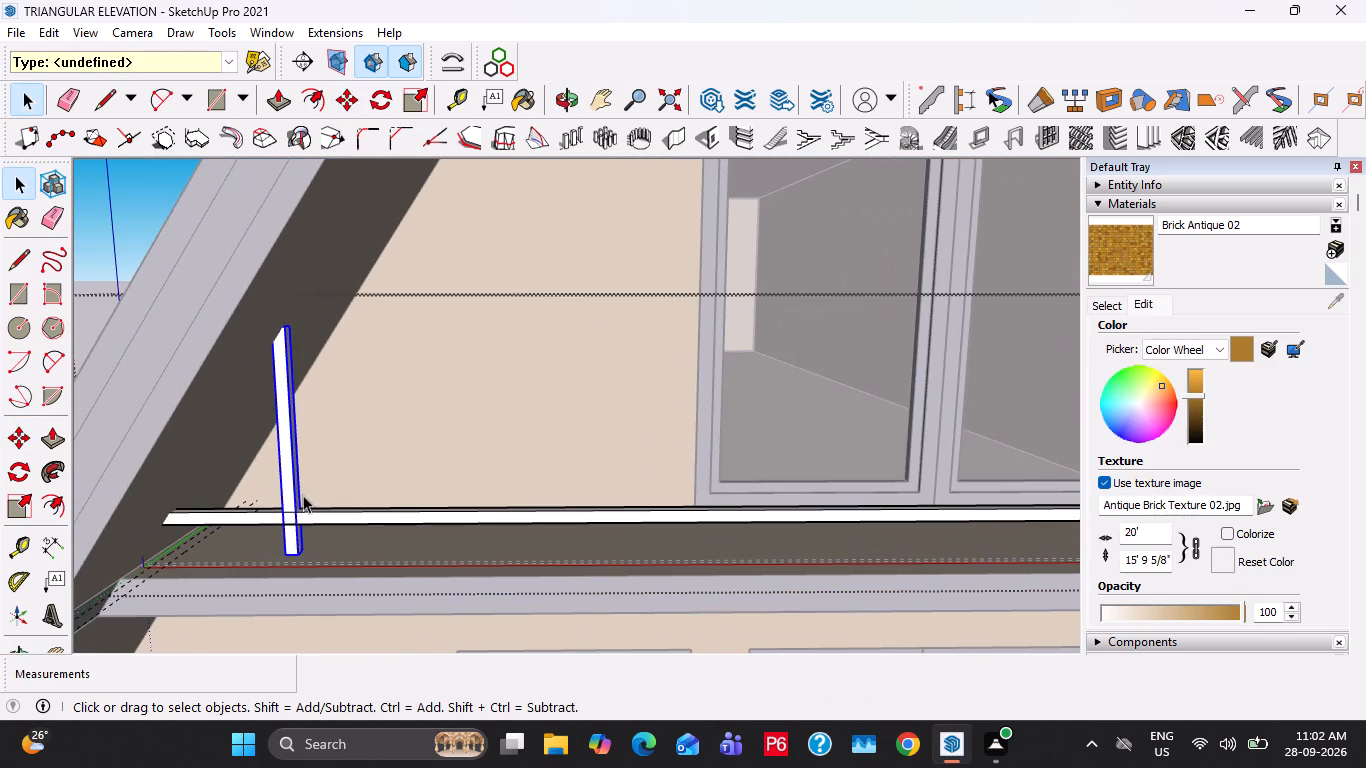
key("m")
left_click(293, 515)
type("3'")
key("Return")
Multiply the post copy along the rail at the same spacing, first x5, with x6 as the final count.
type("X5")
key("Return")
scroll(337, 493, "down", 8)
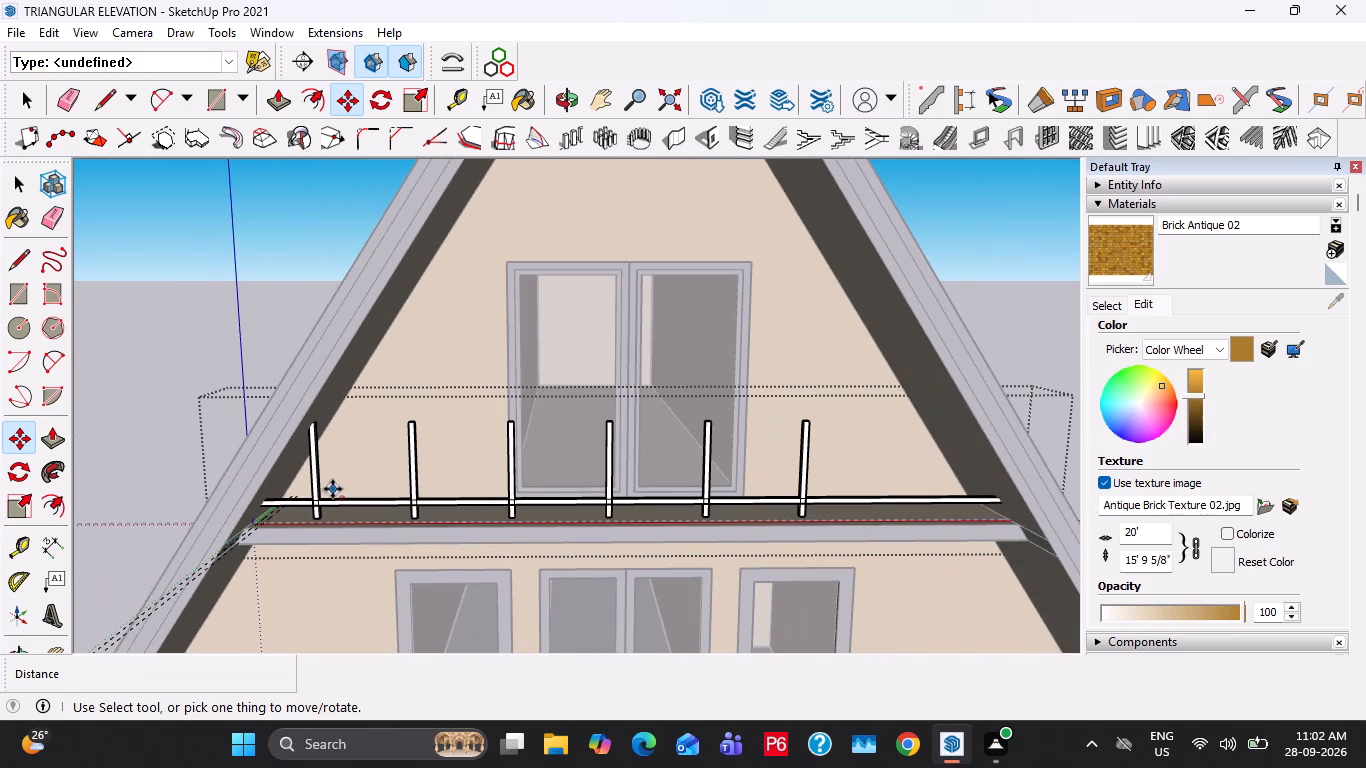
type("X6")
key("Return")
key("space")
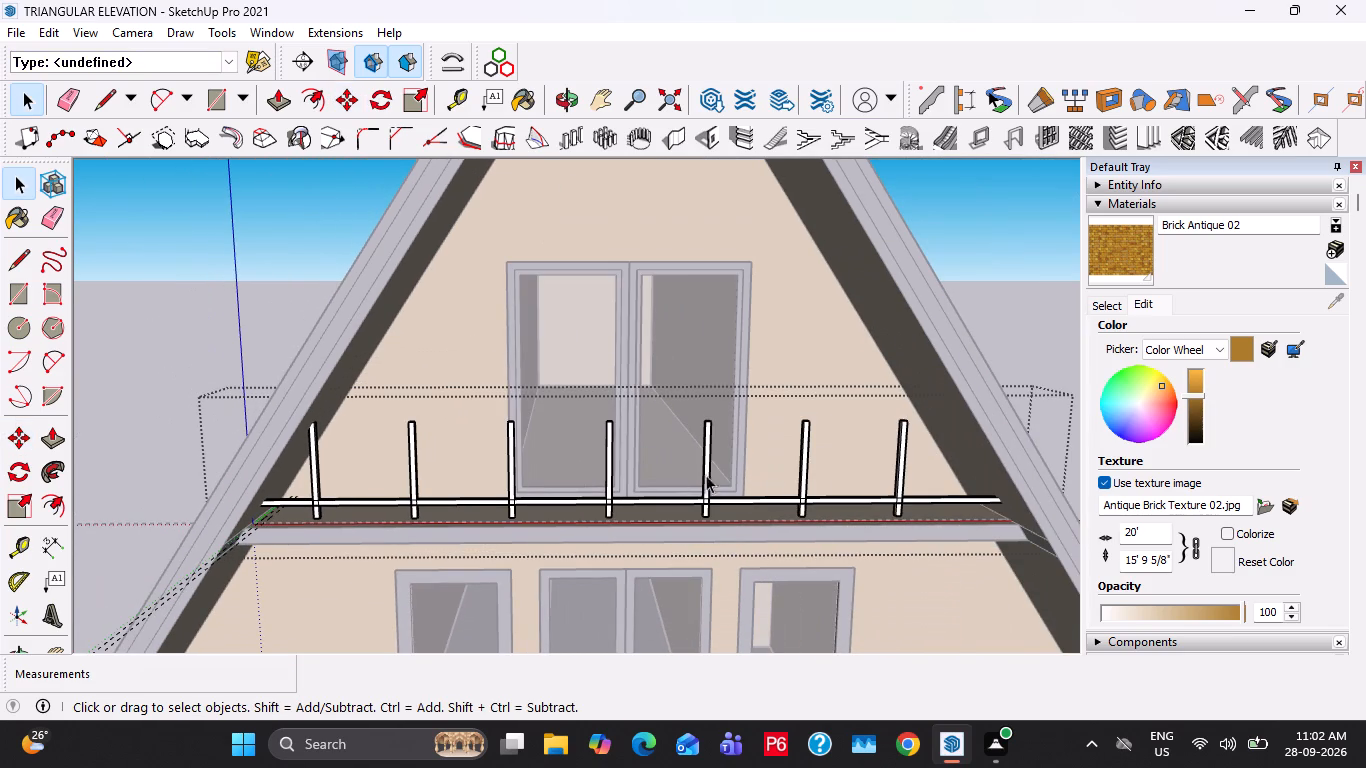
key("Escape")
key("Escape")
key("Escape")
Copy the bottom rail 2'5" straight up to the tops of the posts as the top rail.
left_click(347, 496)
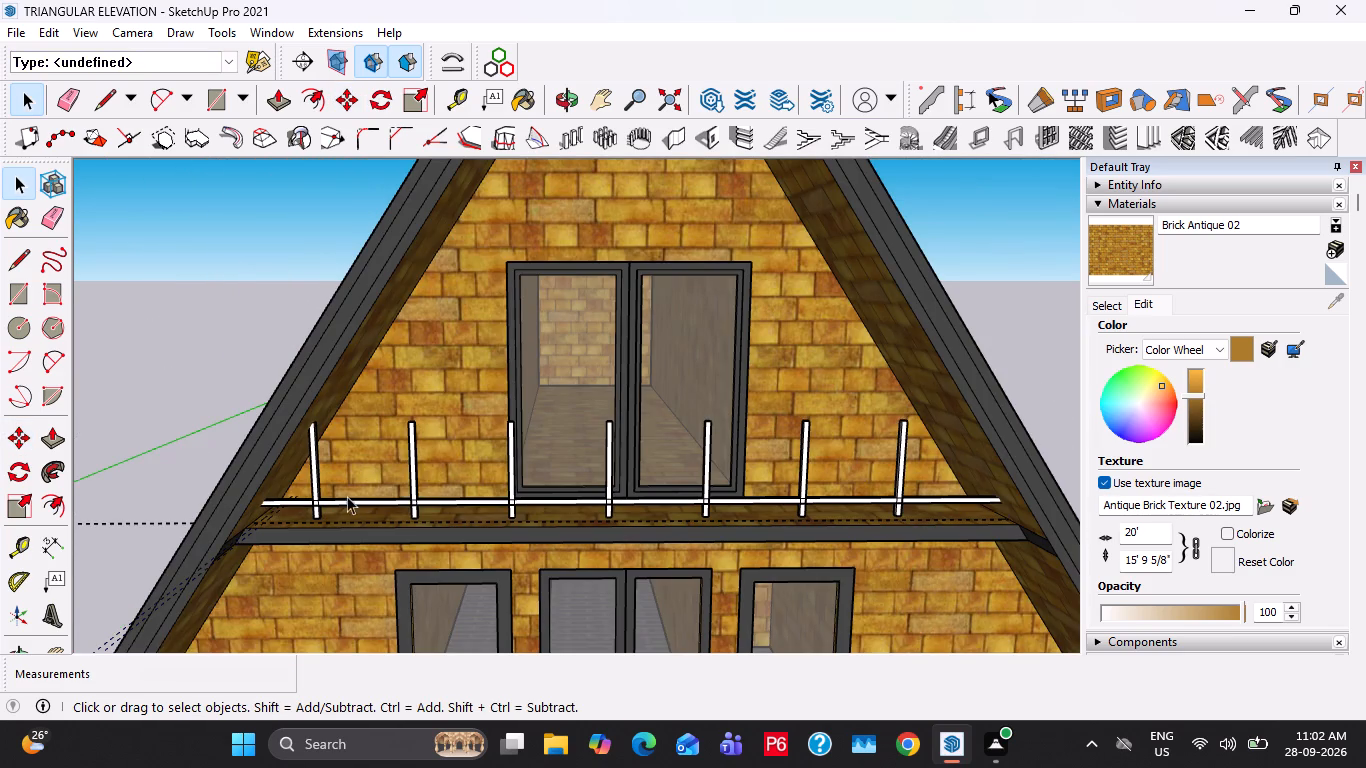
scroll(339, 501, "up", 4)
double_click(339, 497)
left_click(330, 499)
scroll(320, 505, "up", 7)
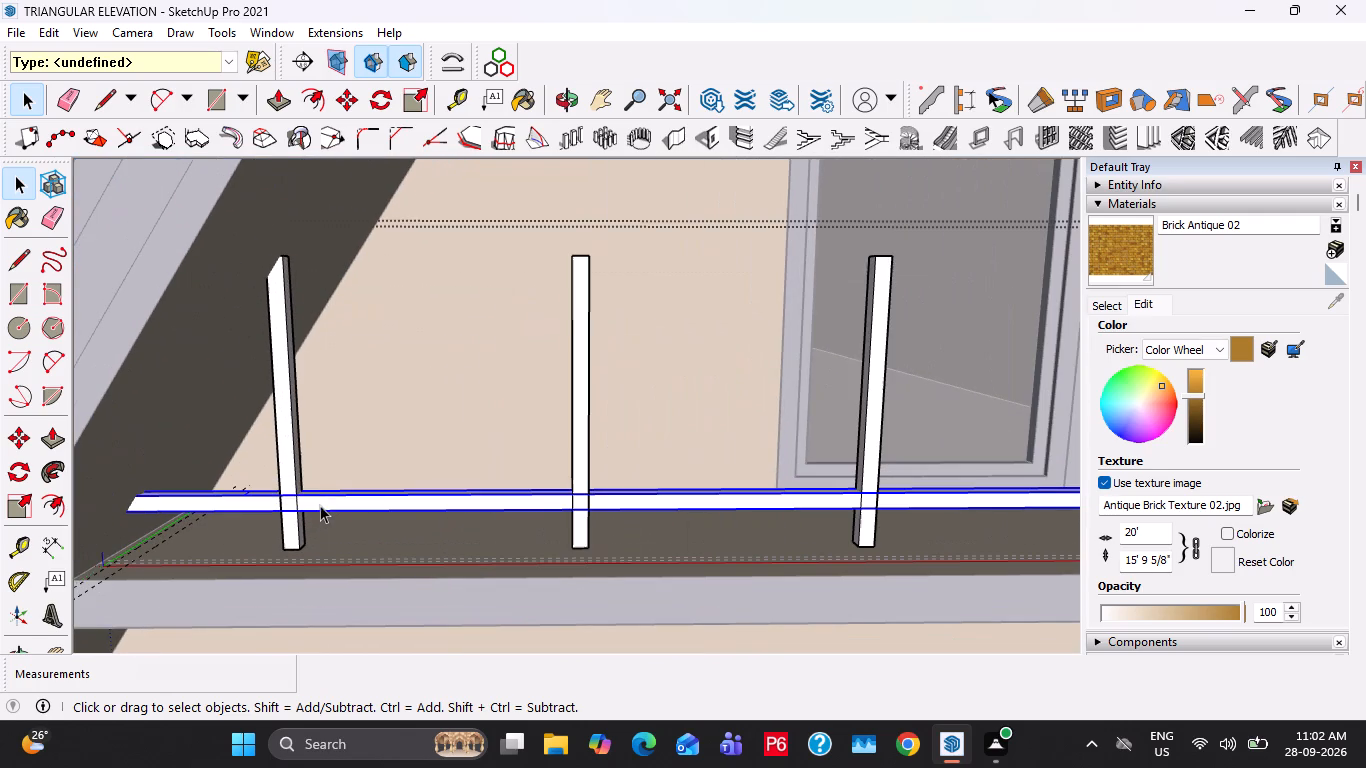
key("m")
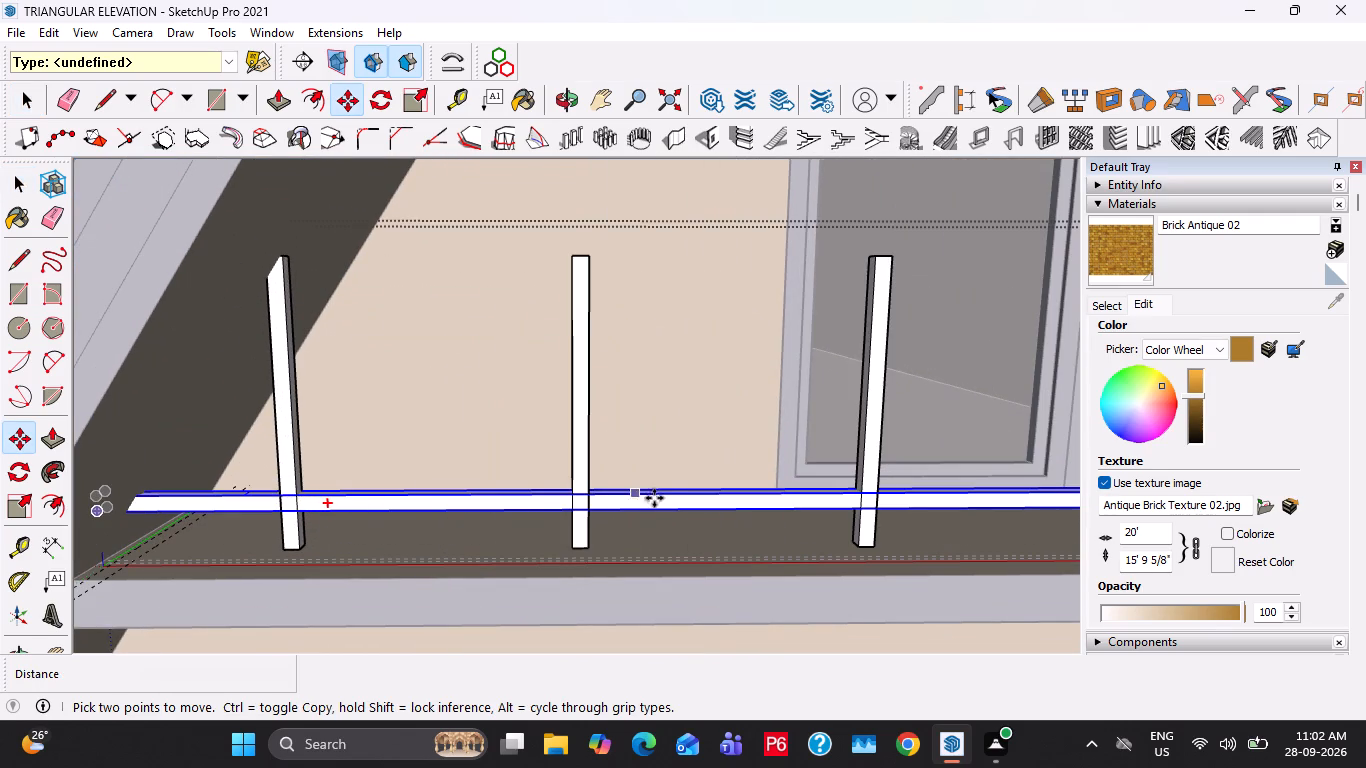
left_click(568, 496)
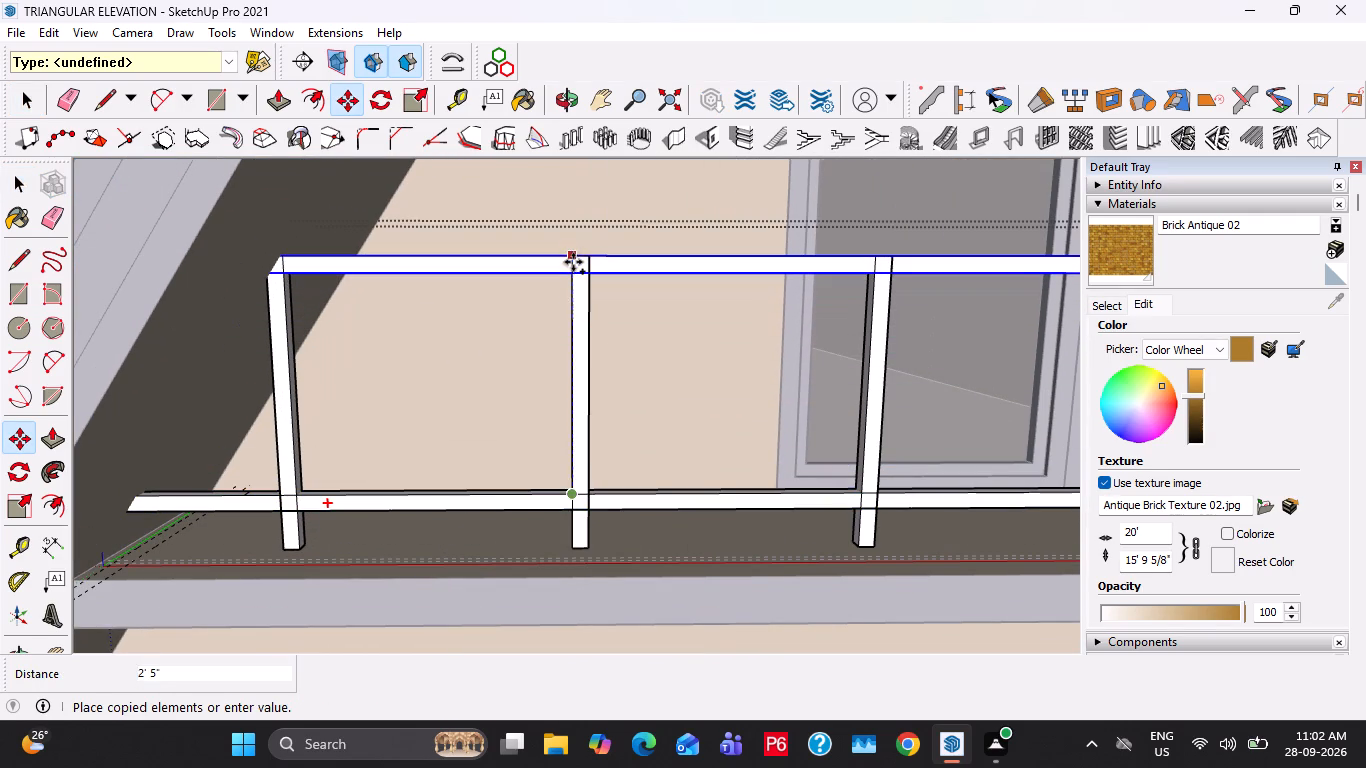
left_click(573, 262)
key("space")
scroll(605, 397, "down", 13)
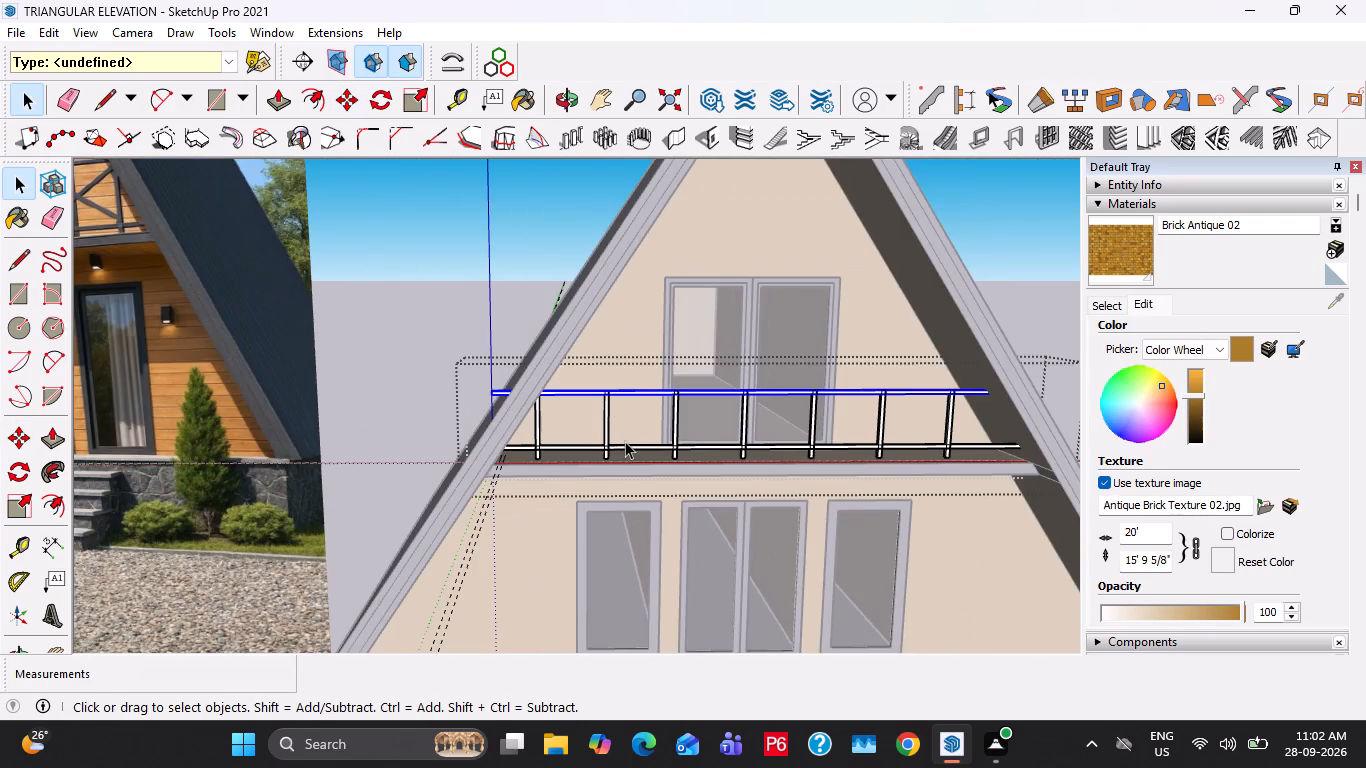
middle_click_drag(629, 441, 927, 553, "shift")
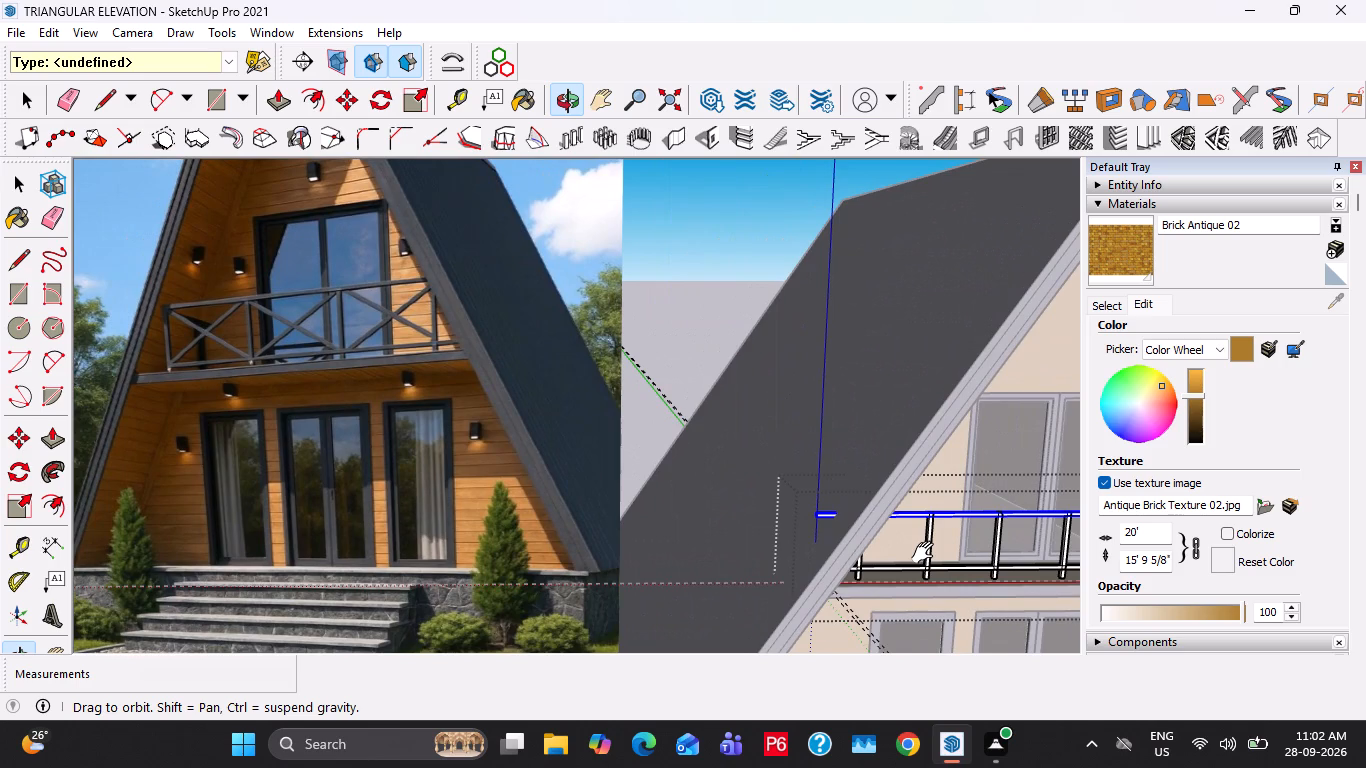
middle_click_drag(927, 553, 867, 534, "shift")
key("Escape")
key("Escape")
Push the top rail's end protruding through the roof slope back about 1'8" to the first post.
scroll(877, 540, "up", 10)
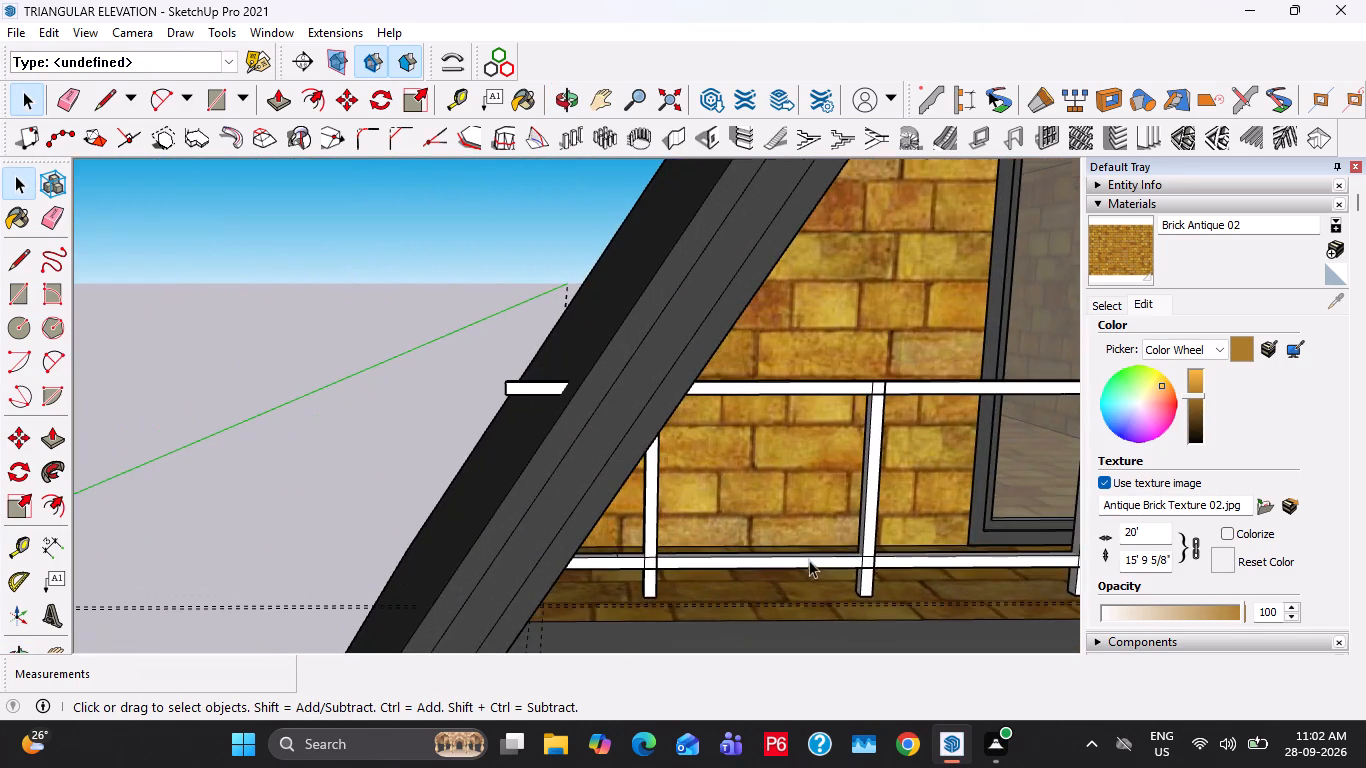
scroll(809, 560, "up", 1)
scroll(578, 431, "up", 3)
double_click(538, 385)
middle_click_drag(494, 379, 675, 413)
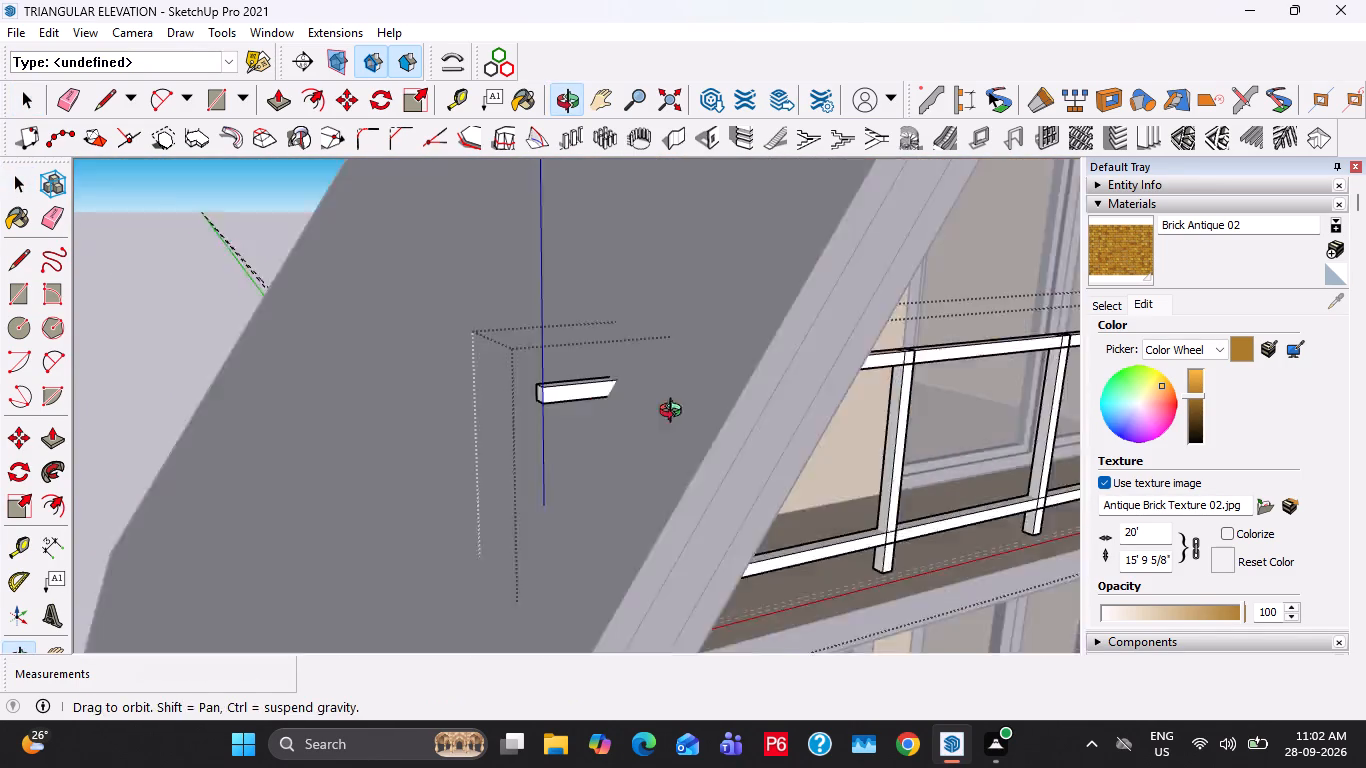
middle_click_drag(675, 413, 712, 413)
scroll(594, 409, "up", 3)
left_click(572, 396)
double_click(572, 396)
key("p")
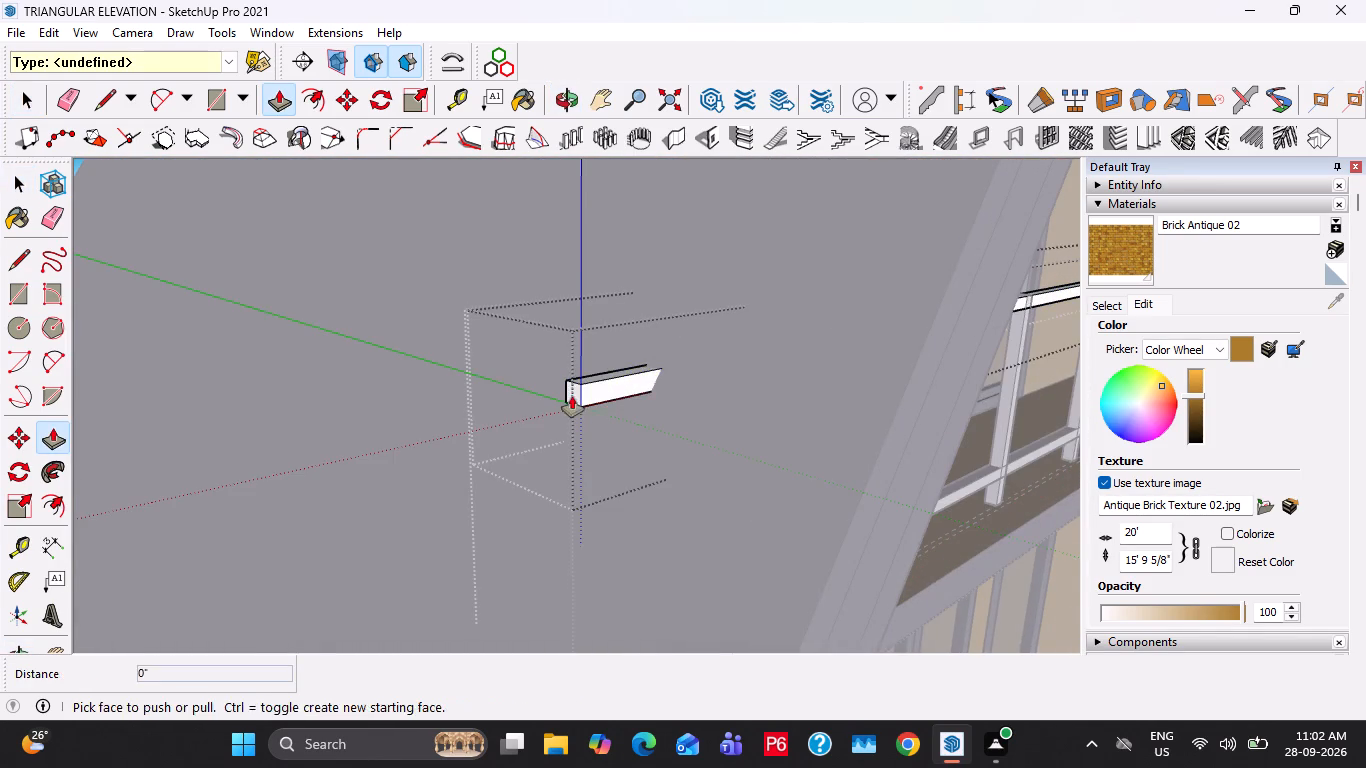
left_click(572, 396)
middle_click_drag(698, 396, 505, 324)
left_click(958, 480)
scroll(615, 361, "down", 3)
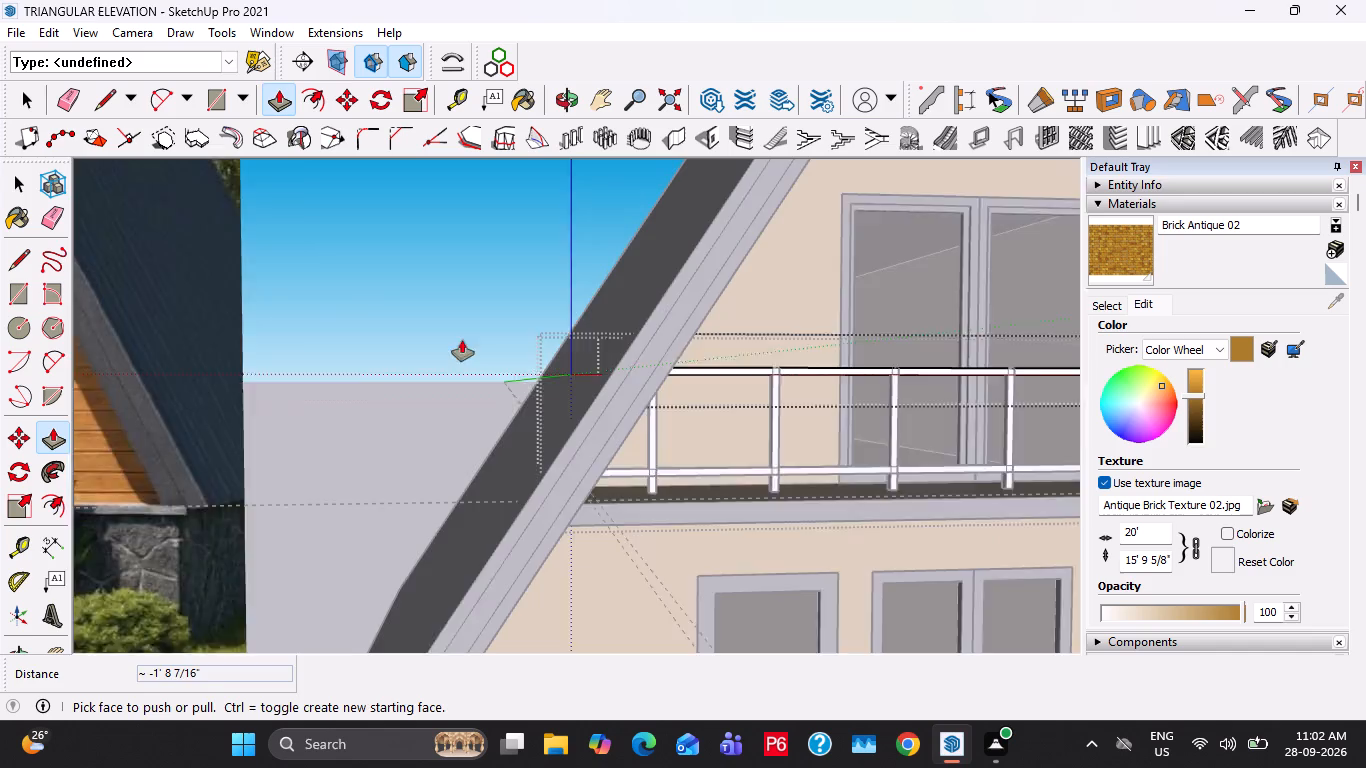
scroll(462, 340, "down", 10)
key("space")
key("Escape")
scroll(606, 350, "up", 11)
key("Escape")
key("Escape")
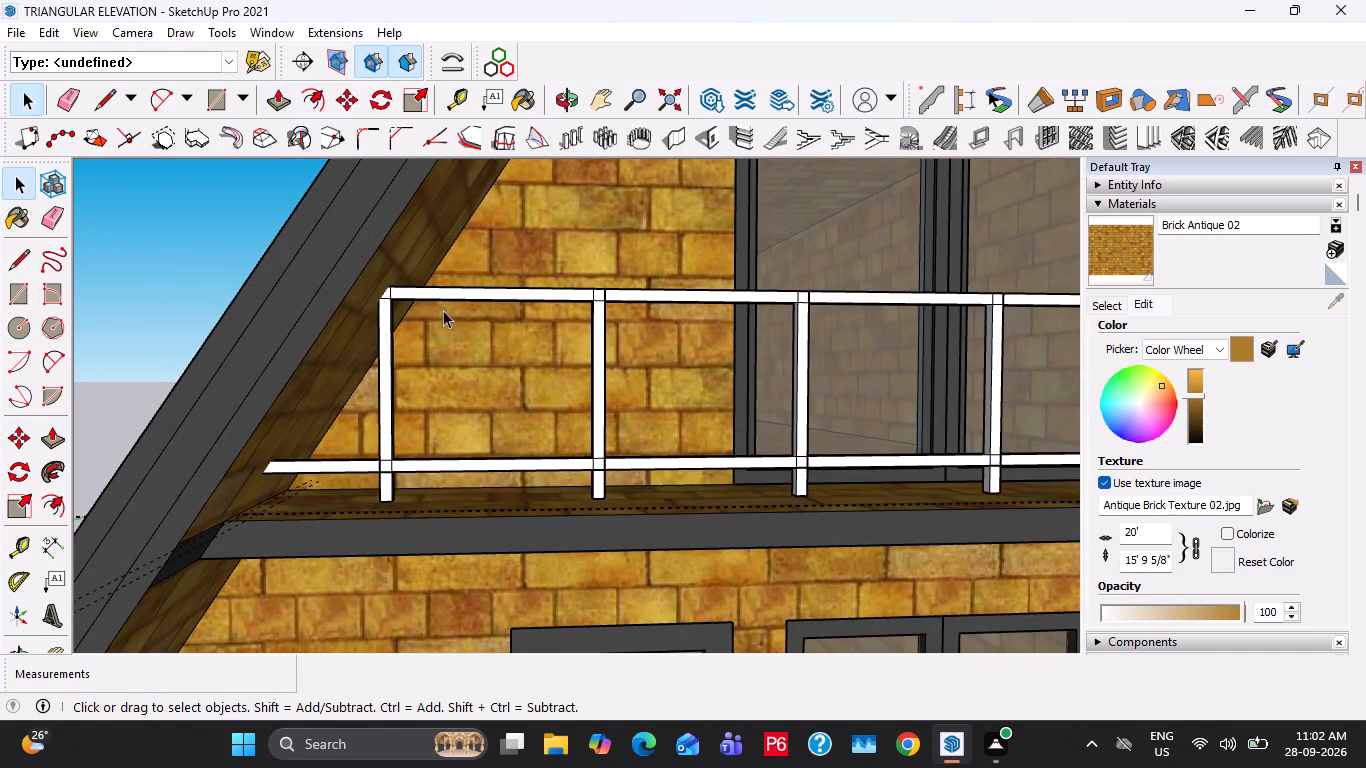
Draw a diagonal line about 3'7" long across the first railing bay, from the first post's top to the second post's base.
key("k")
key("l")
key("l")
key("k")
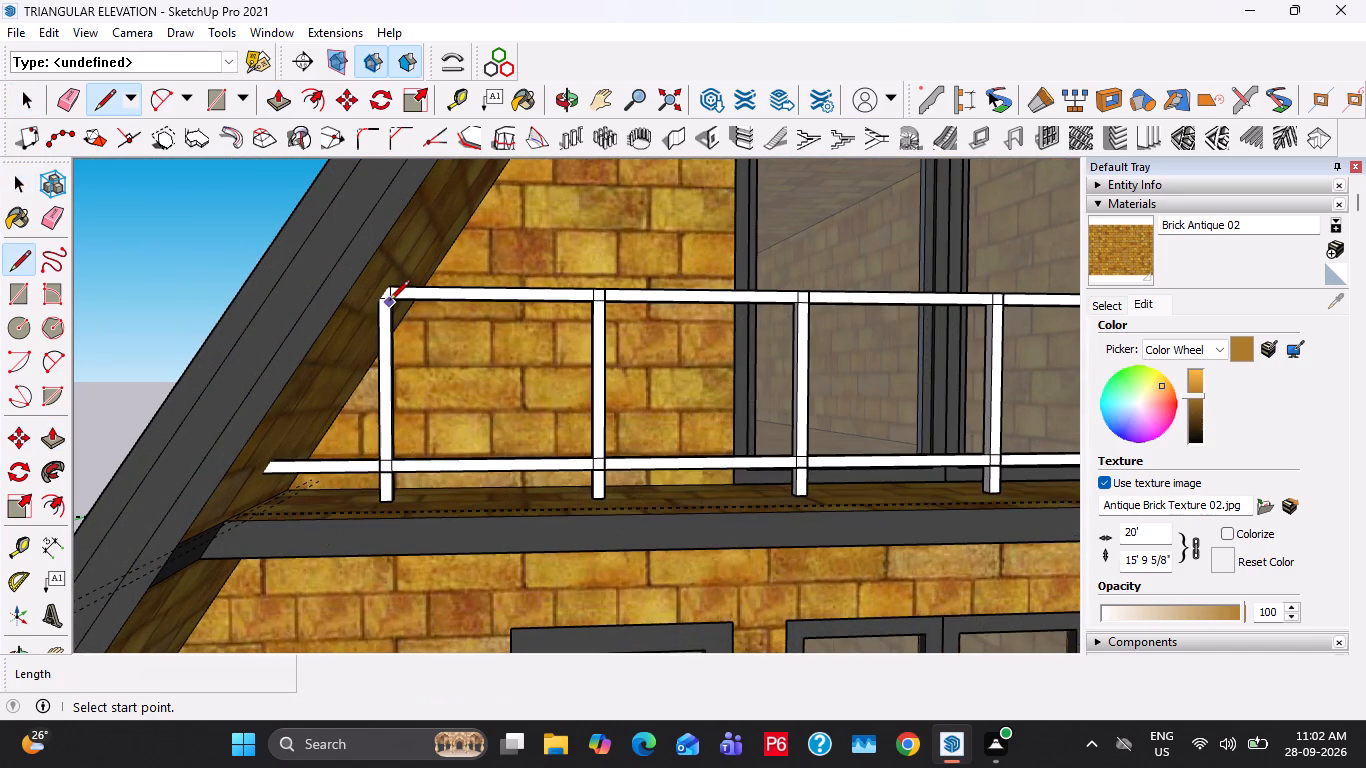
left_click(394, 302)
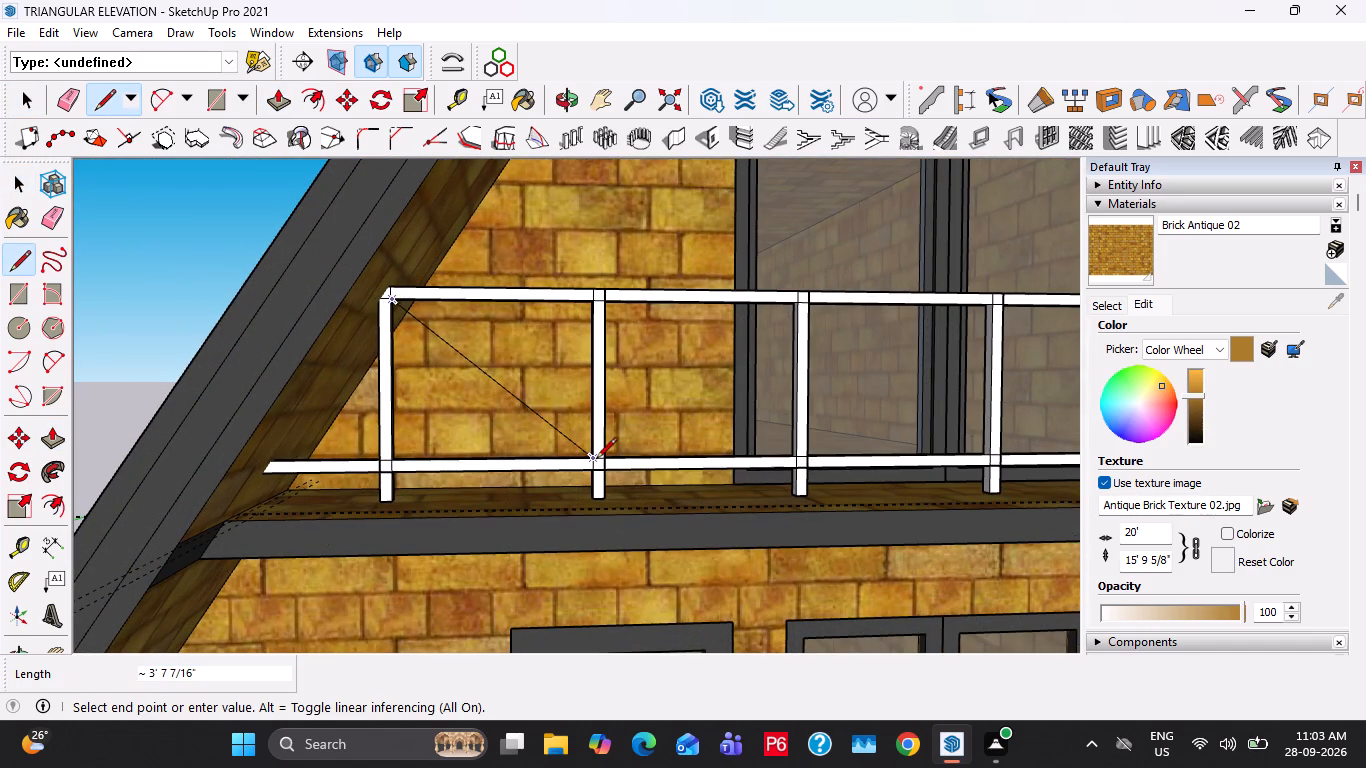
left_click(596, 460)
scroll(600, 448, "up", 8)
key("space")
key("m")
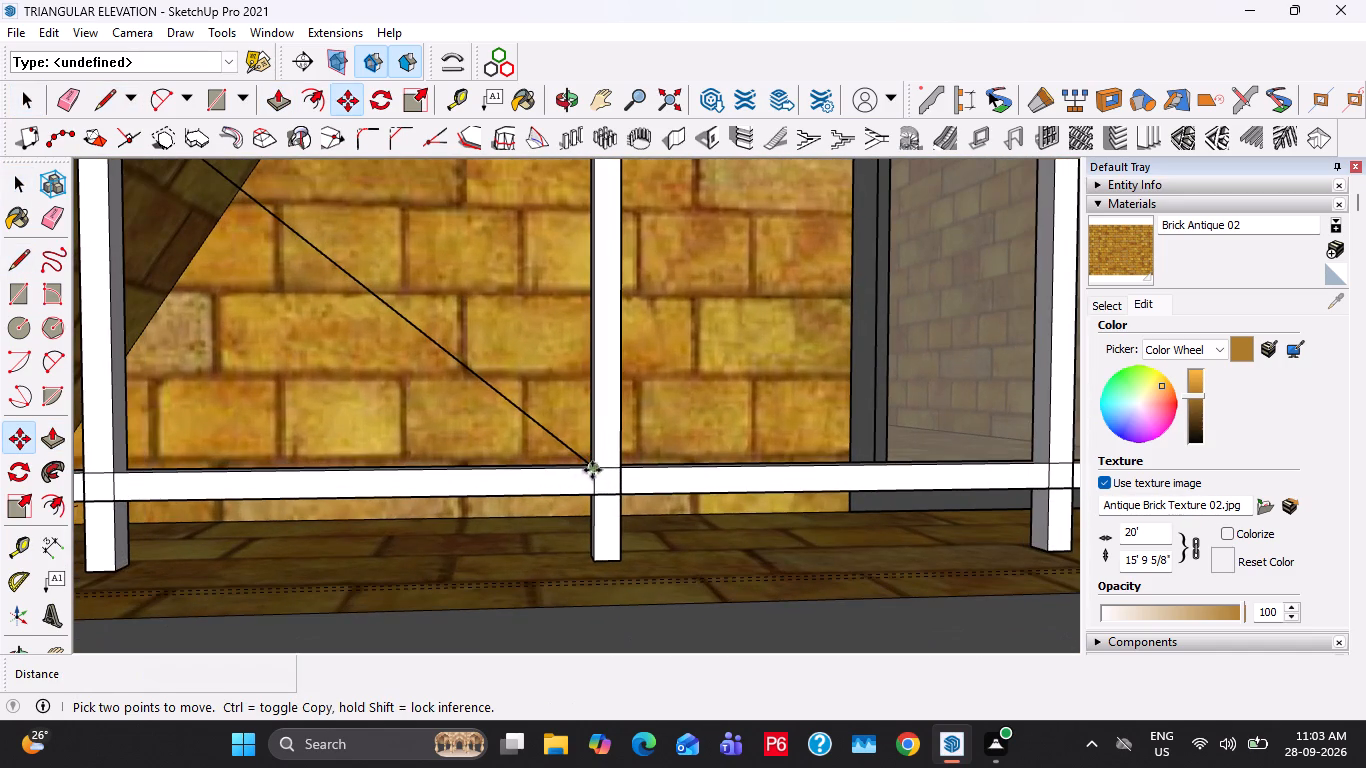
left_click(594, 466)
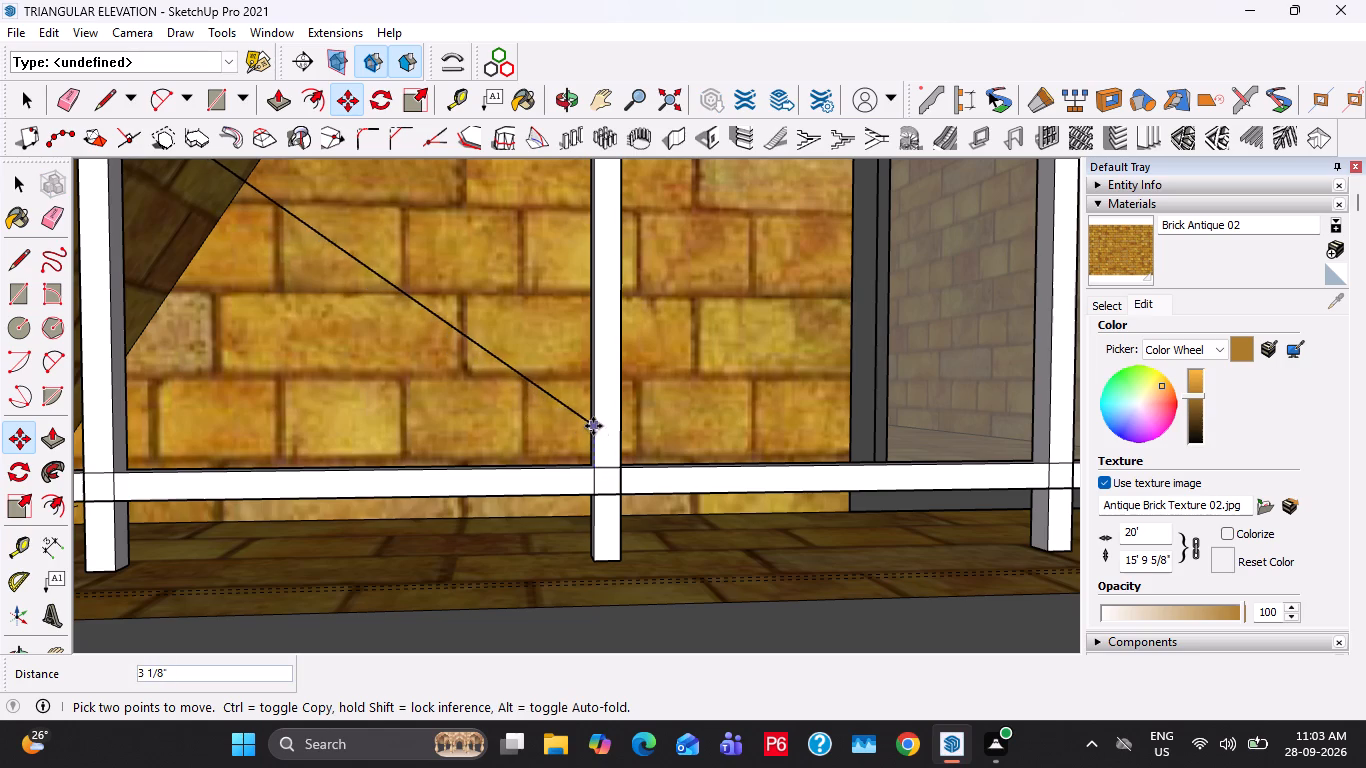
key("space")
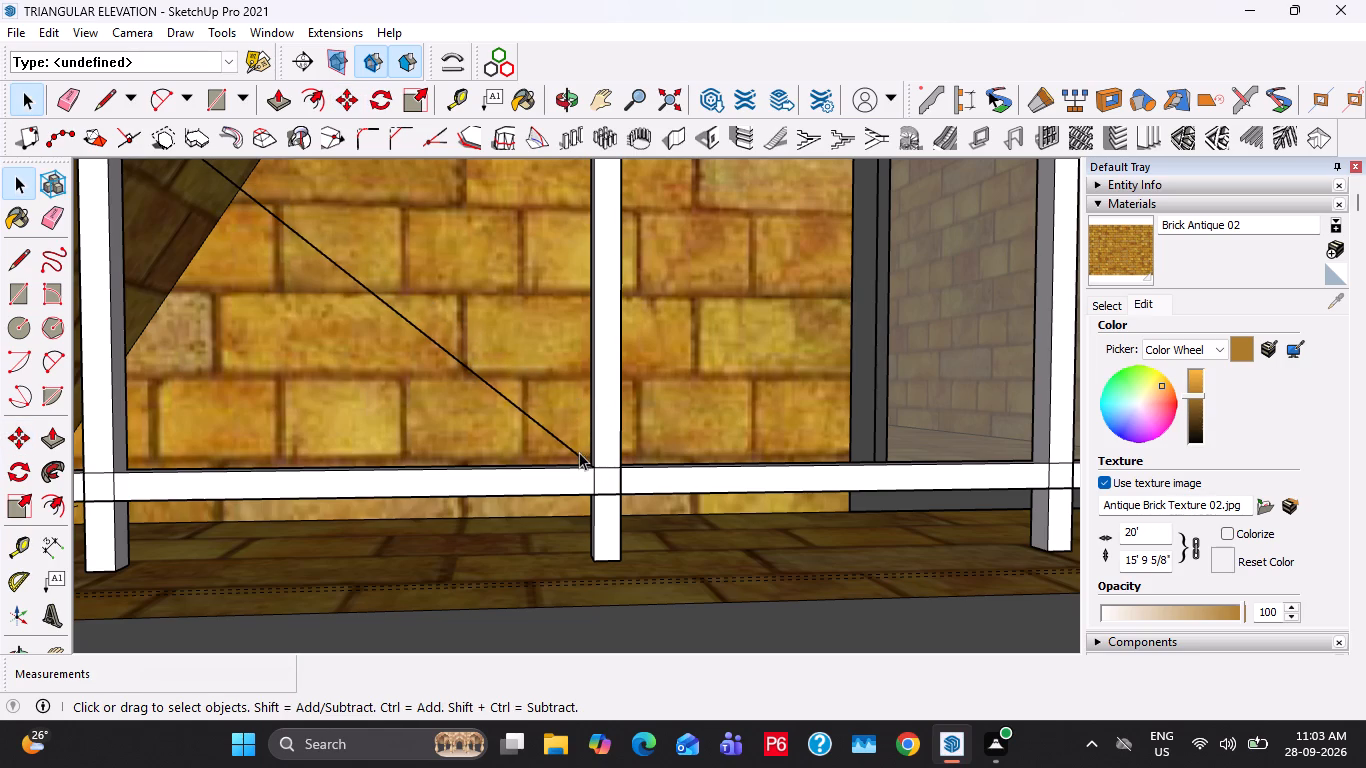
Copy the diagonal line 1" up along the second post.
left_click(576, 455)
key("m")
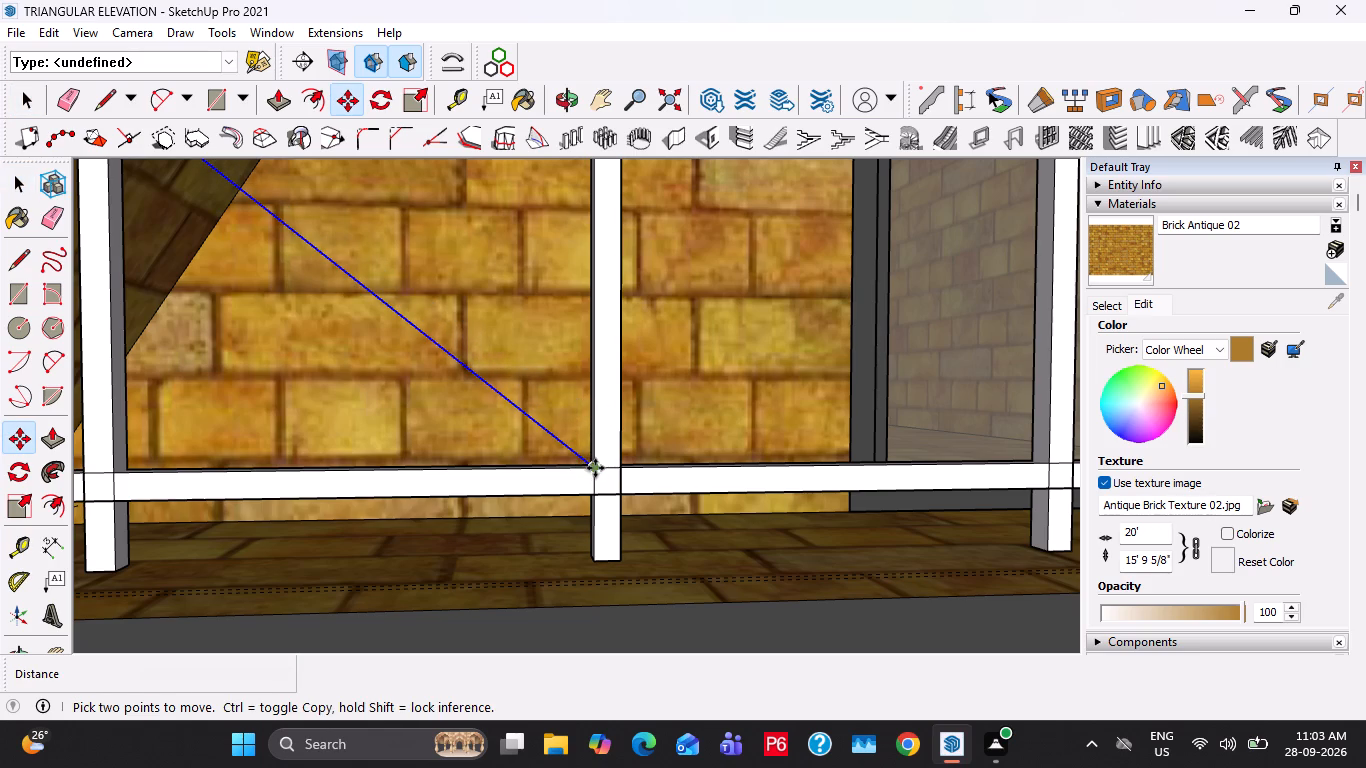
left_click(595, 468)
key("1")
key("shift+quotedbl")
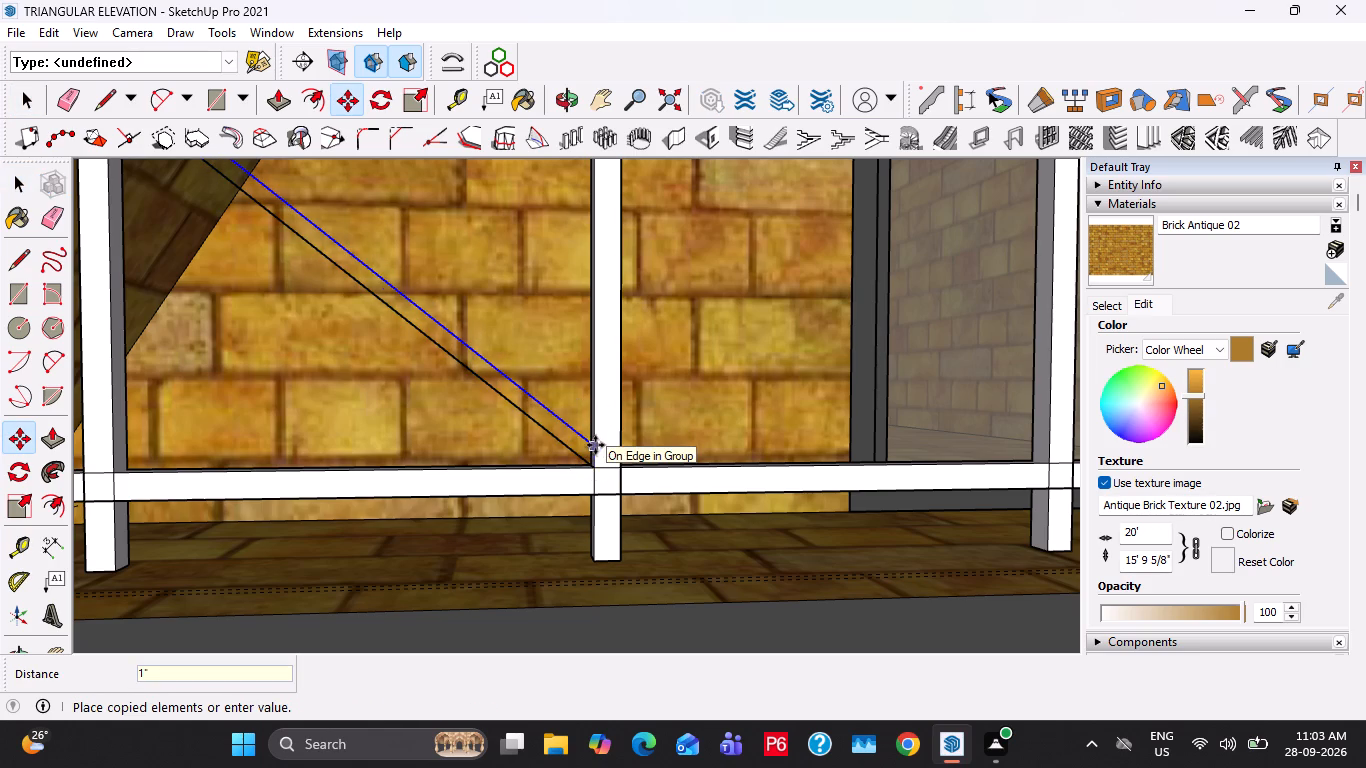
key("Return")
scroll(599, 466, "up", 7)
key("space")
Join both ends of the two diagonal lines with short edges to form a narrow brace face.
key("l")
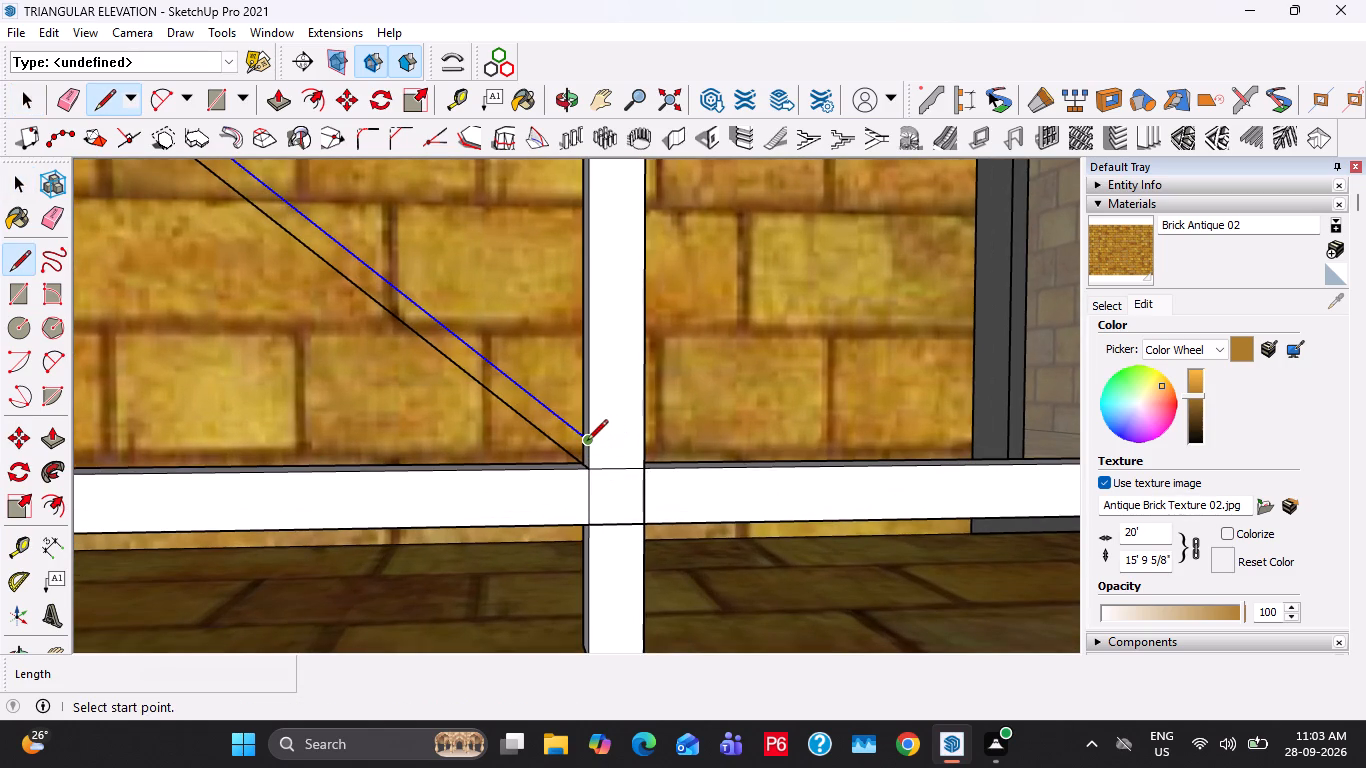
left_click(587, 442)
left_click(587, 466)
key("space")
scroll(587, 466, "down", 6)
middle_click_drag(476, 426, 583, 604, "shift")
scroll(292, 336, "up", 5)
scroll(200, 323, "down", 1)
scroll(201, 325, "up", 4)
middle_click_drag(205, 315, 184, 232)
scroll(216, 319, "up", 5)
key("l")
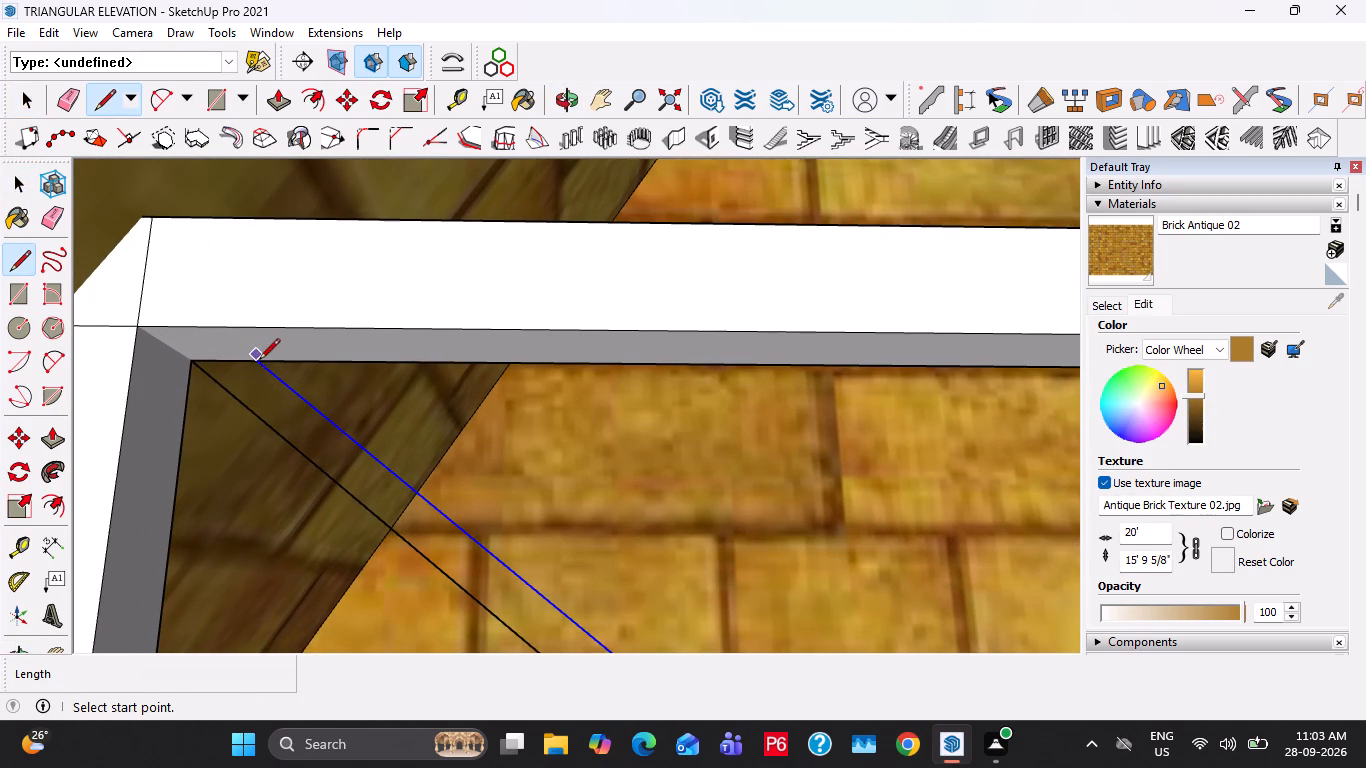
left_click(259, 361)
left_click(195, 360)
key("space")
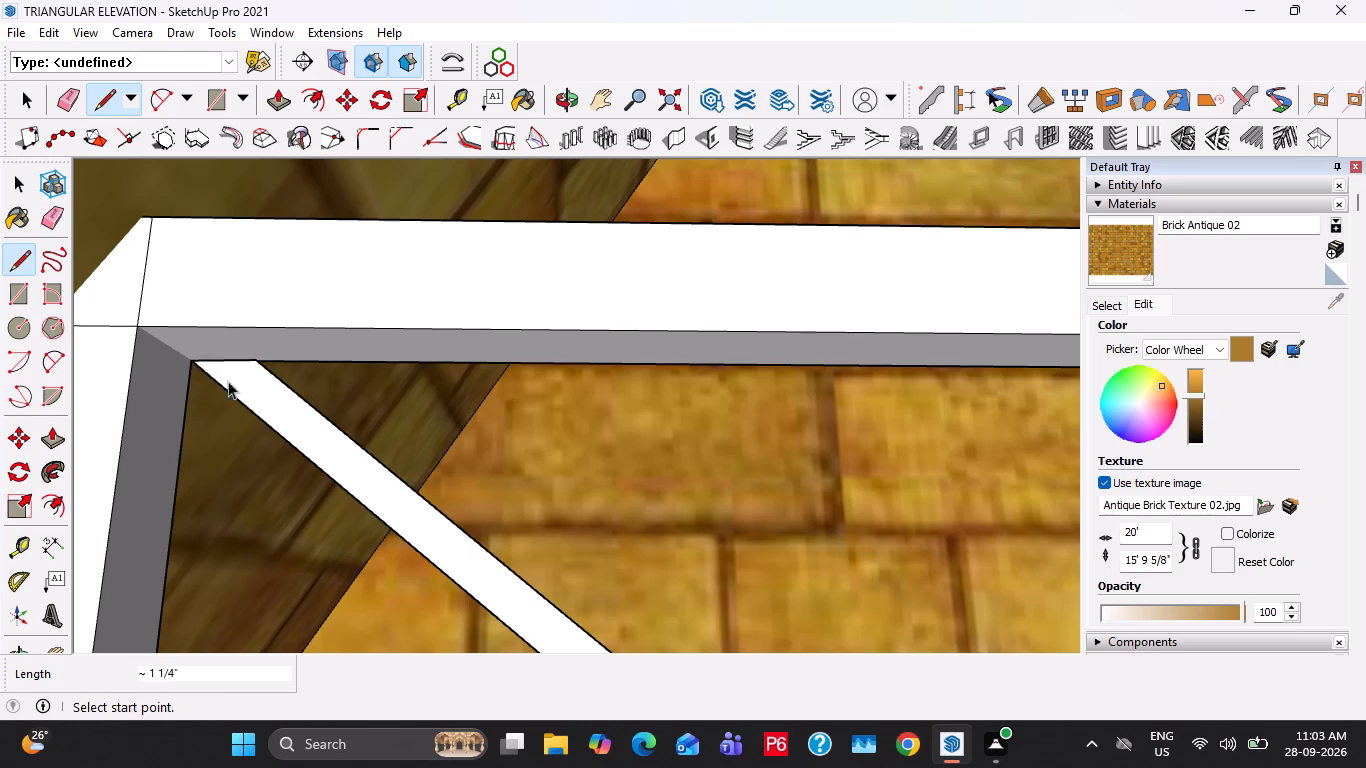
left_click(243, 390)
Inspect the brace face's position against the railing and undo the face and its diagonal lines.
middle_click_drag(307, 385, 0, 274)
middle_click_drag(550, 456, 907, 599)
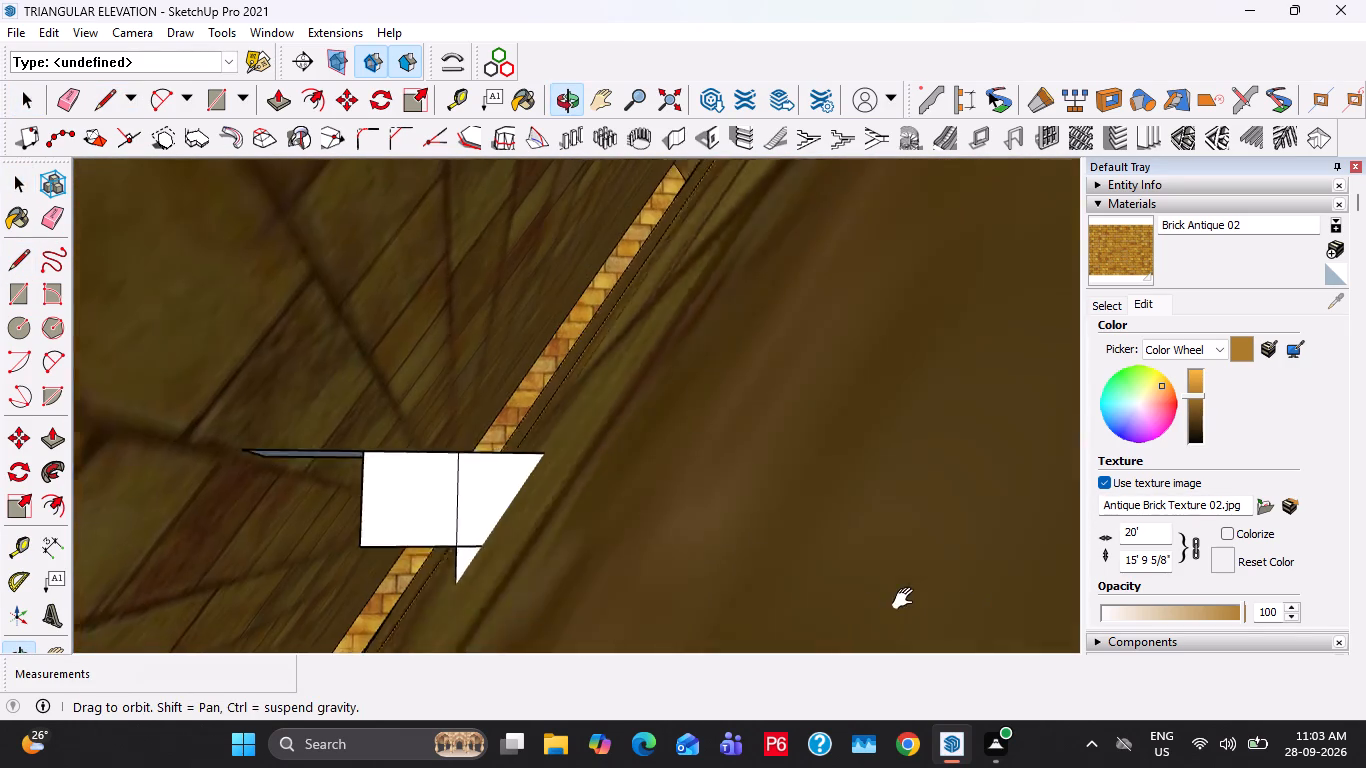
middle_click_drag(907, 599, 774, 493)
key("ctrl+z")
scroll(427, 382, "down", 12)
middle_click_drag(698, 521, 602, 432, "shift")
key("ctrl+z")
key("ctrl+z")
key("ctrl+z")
Draw a diagonal line between the front-face corners of the first bay, from the second post's base to the first post's top.
scroll(503, 387, "down", 1)
middle_click_drag(787, 533, 663, 382, "shift")
middle_click_drag(771, 536, 772, 557)
key("l")
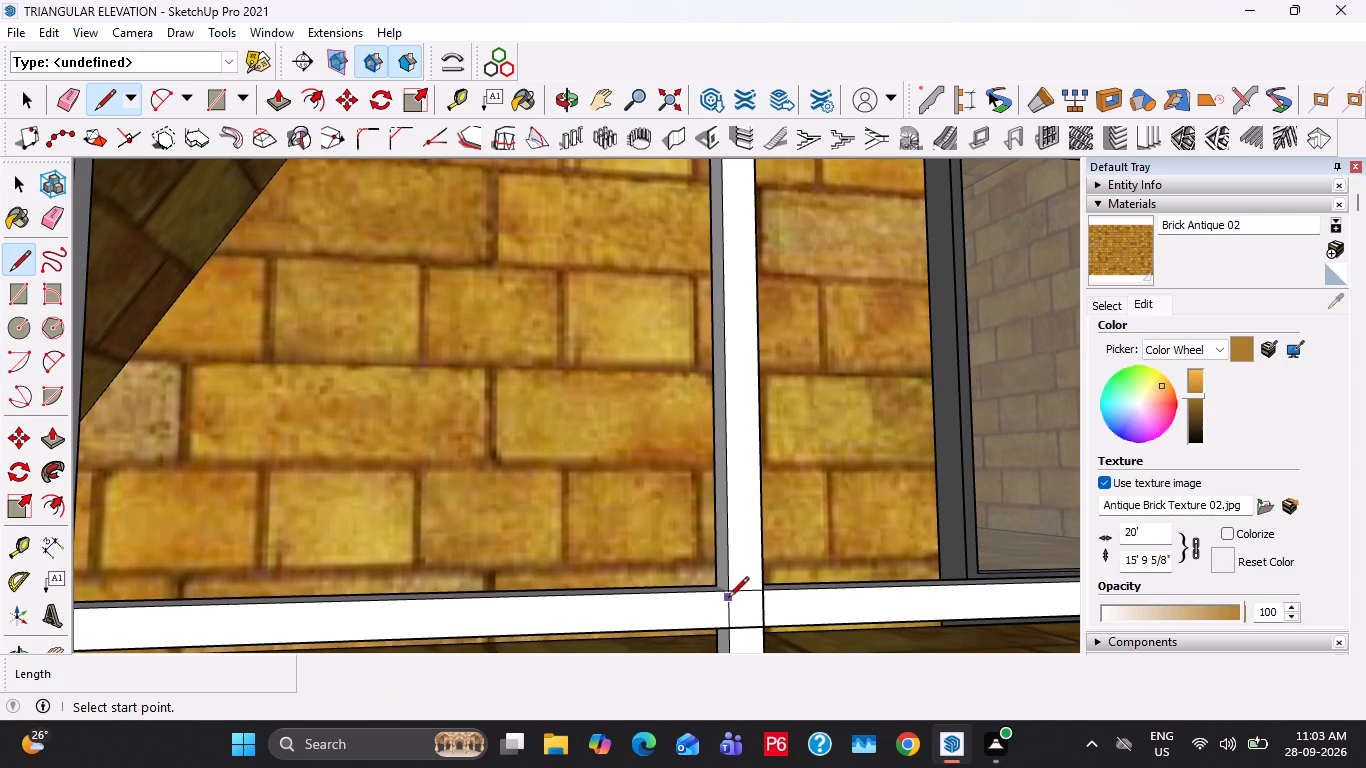
left_click(726, 591)
scroll(528, 492, "down", 4)
middle_click_drag(465, 448, 495, 480, "shift")
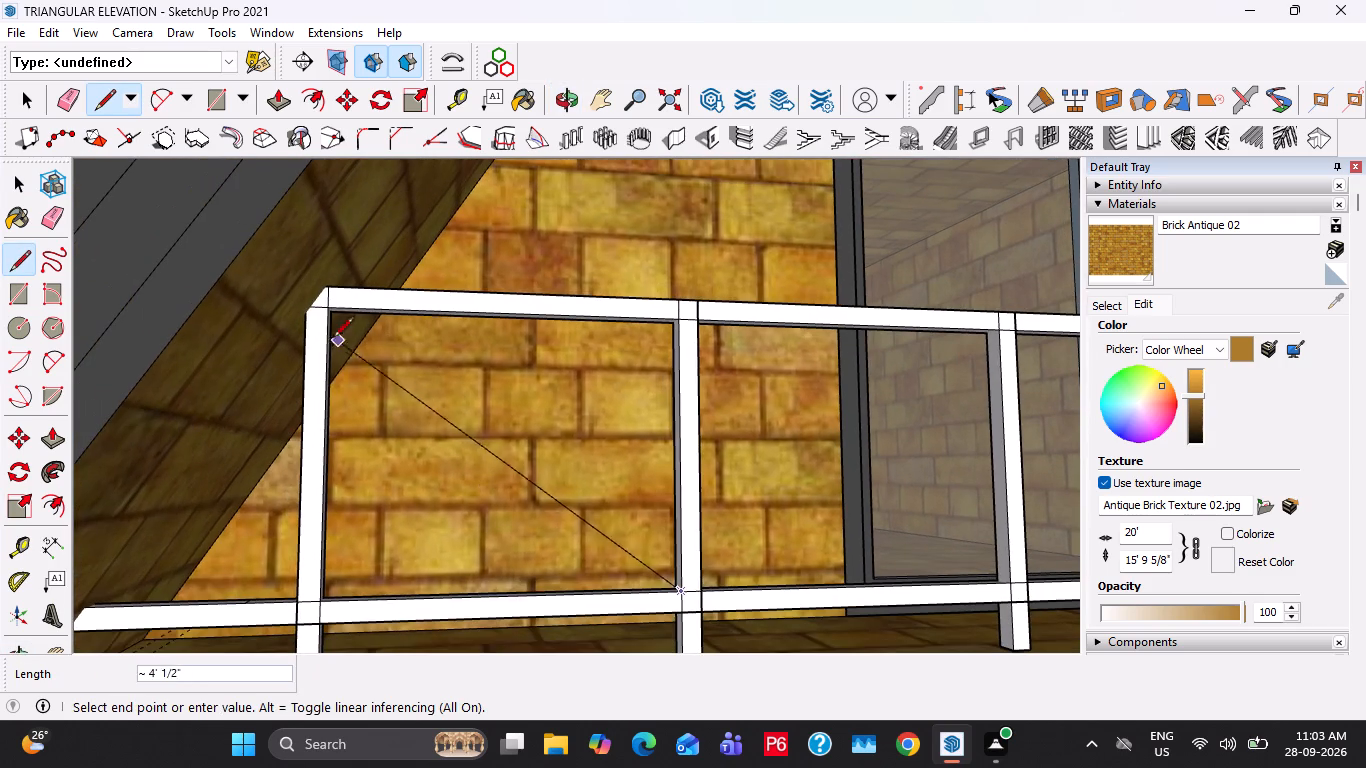
left_click(330, 307)
scroll(723, 617, "up", 6)
key("space")
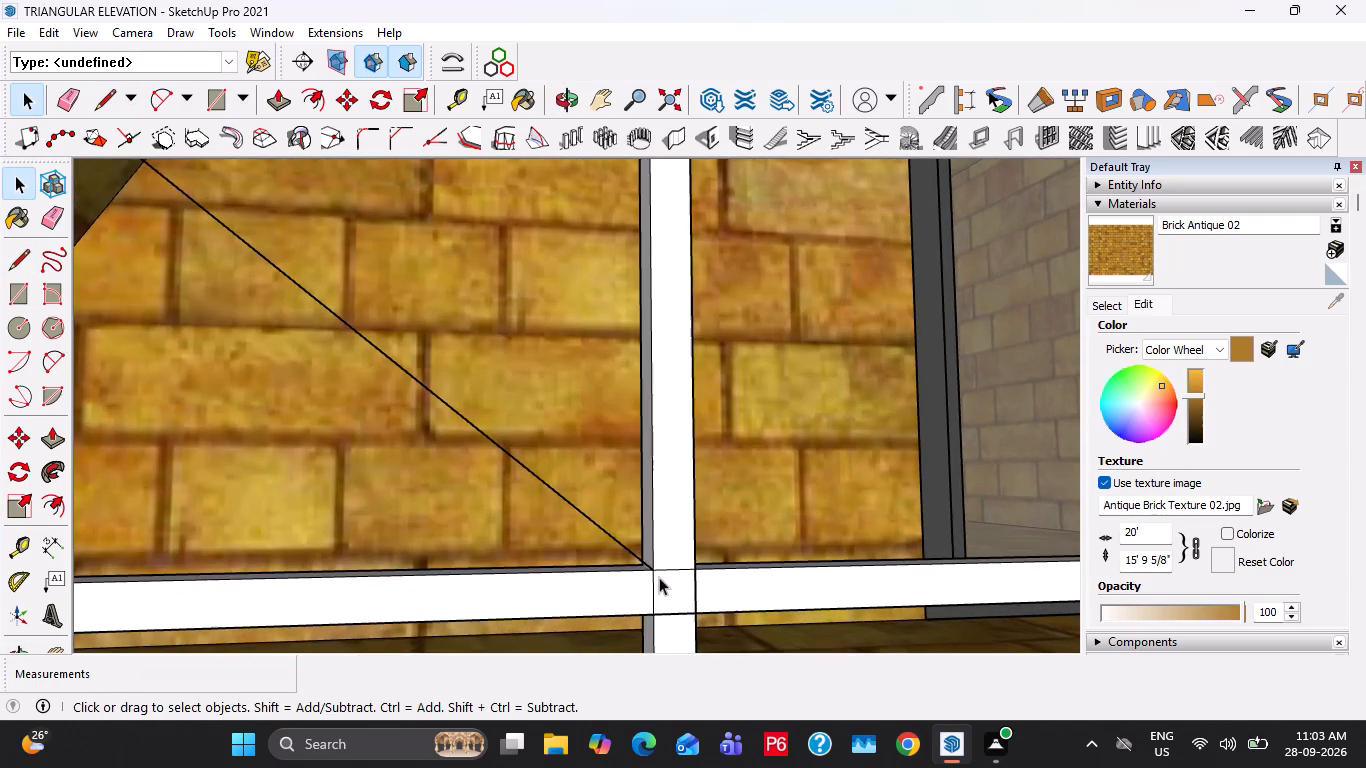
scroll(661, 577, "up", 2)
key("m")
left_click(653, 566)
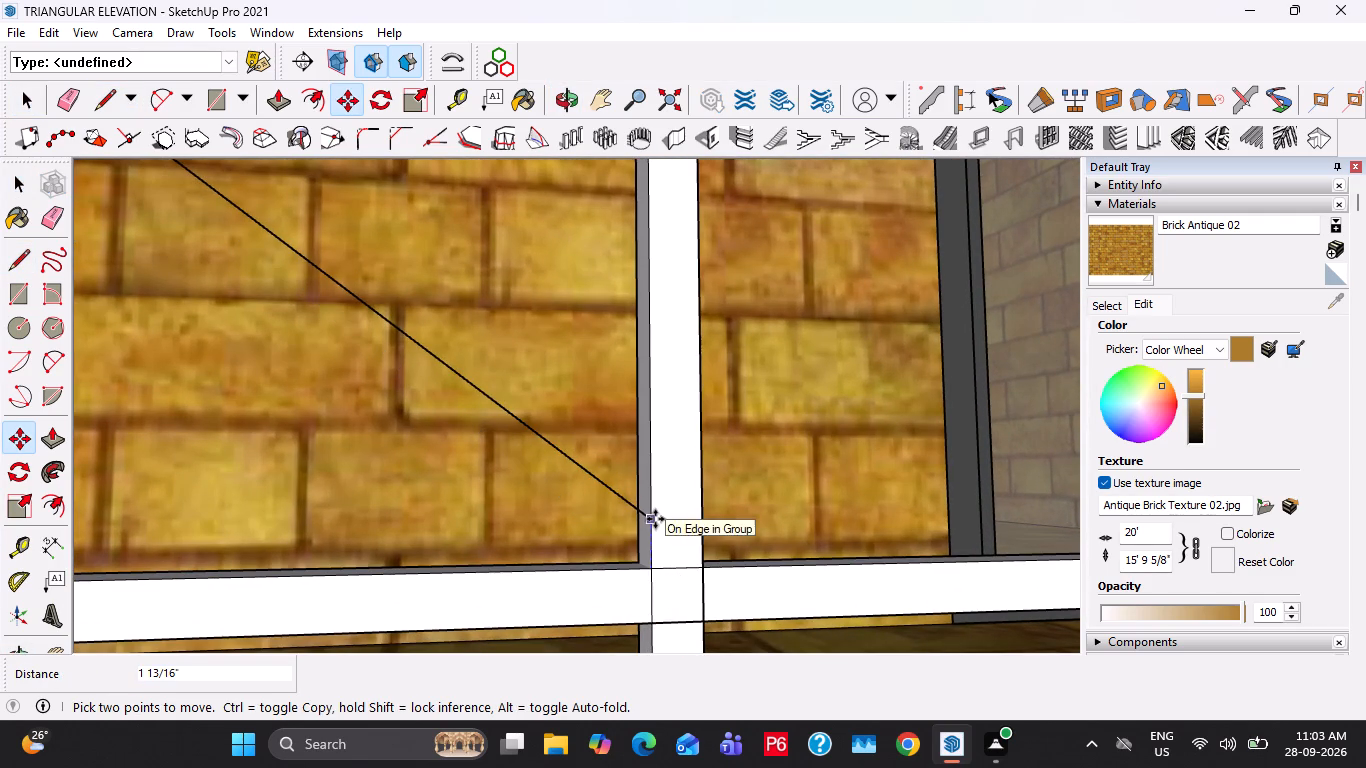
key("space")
Copy the diagonal line 1" up along the second post in the first bay.
left_click(631, 564)
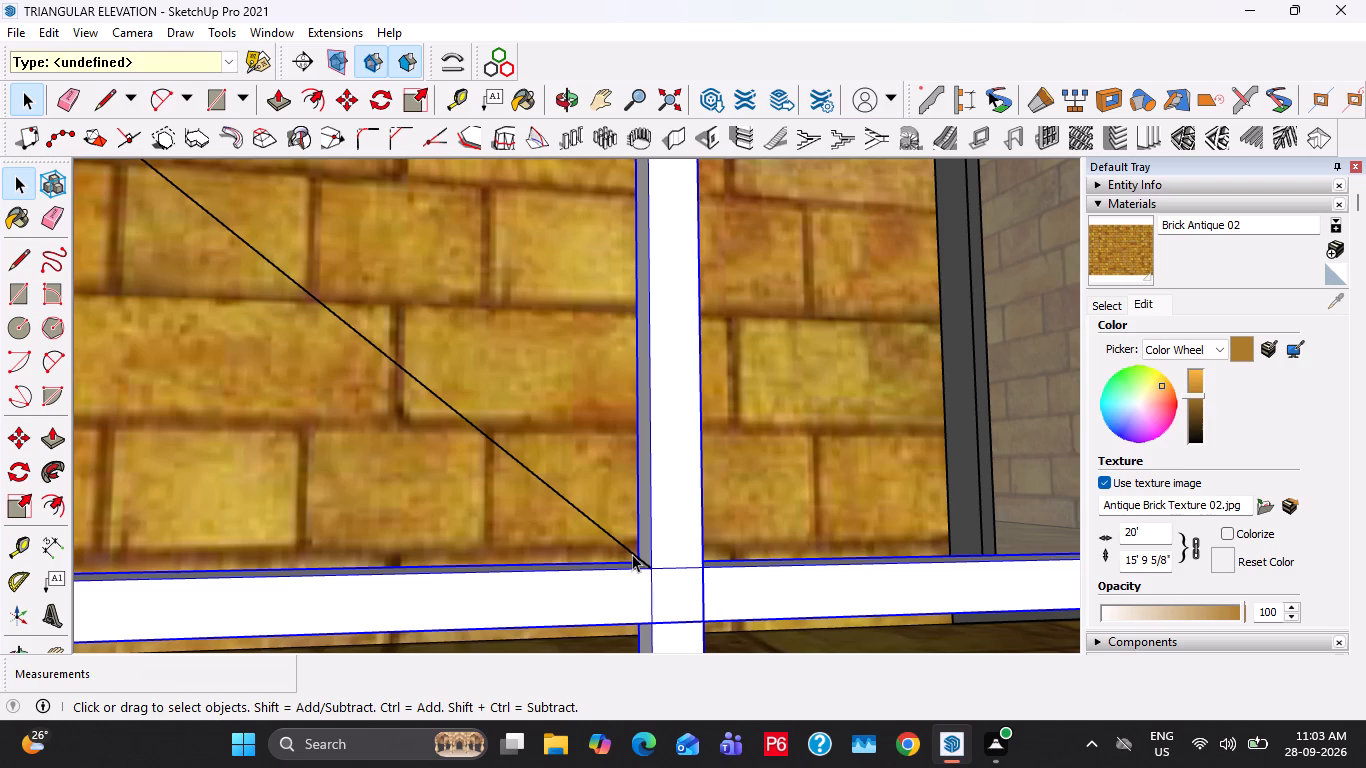
left_click(632, 554)
key("m")
left_click(649, 573)
type("1\"")
key("Return")
key("space")
Join both ends of the two diagonal lines with short edges to form a narrow brace face.
scroll(656, 548, "up", 3)
key("l")
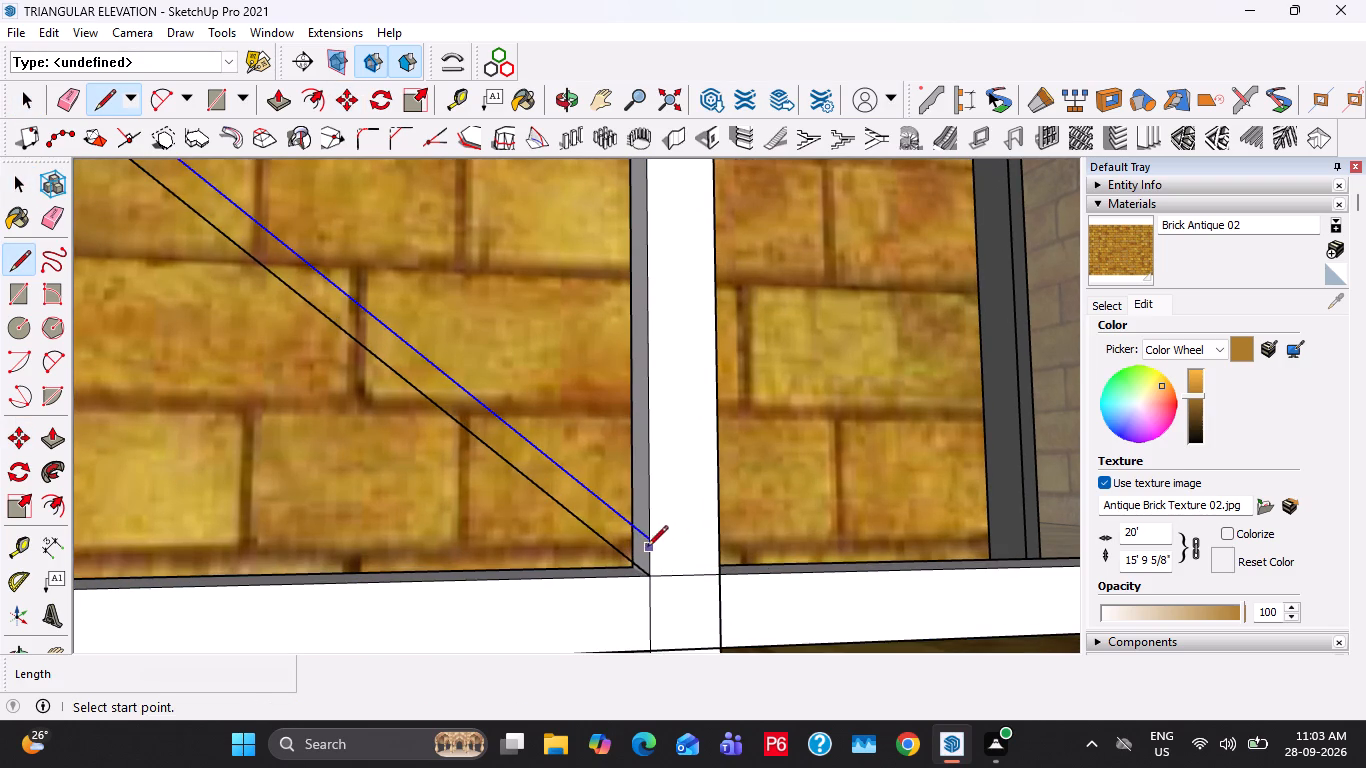
left_click(643, 538)
left_click(647, 576)
key("space")
scroll(647, 561, "down", 8)
middle_click_drag(135, 242, 241, 382, "shift")
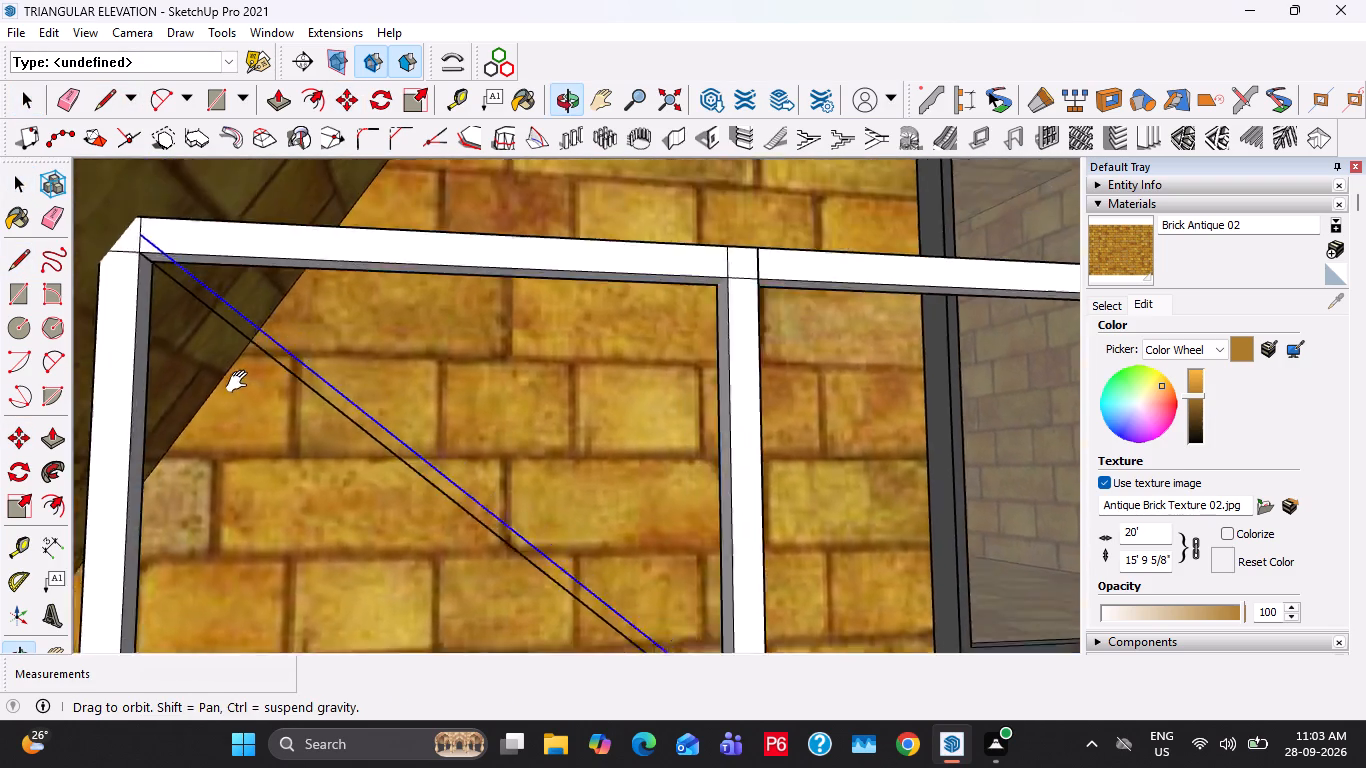
middle_click_drag(241, 382, 317, 471, "shift")
scroll(277, 412, "up", 5)
key("l")
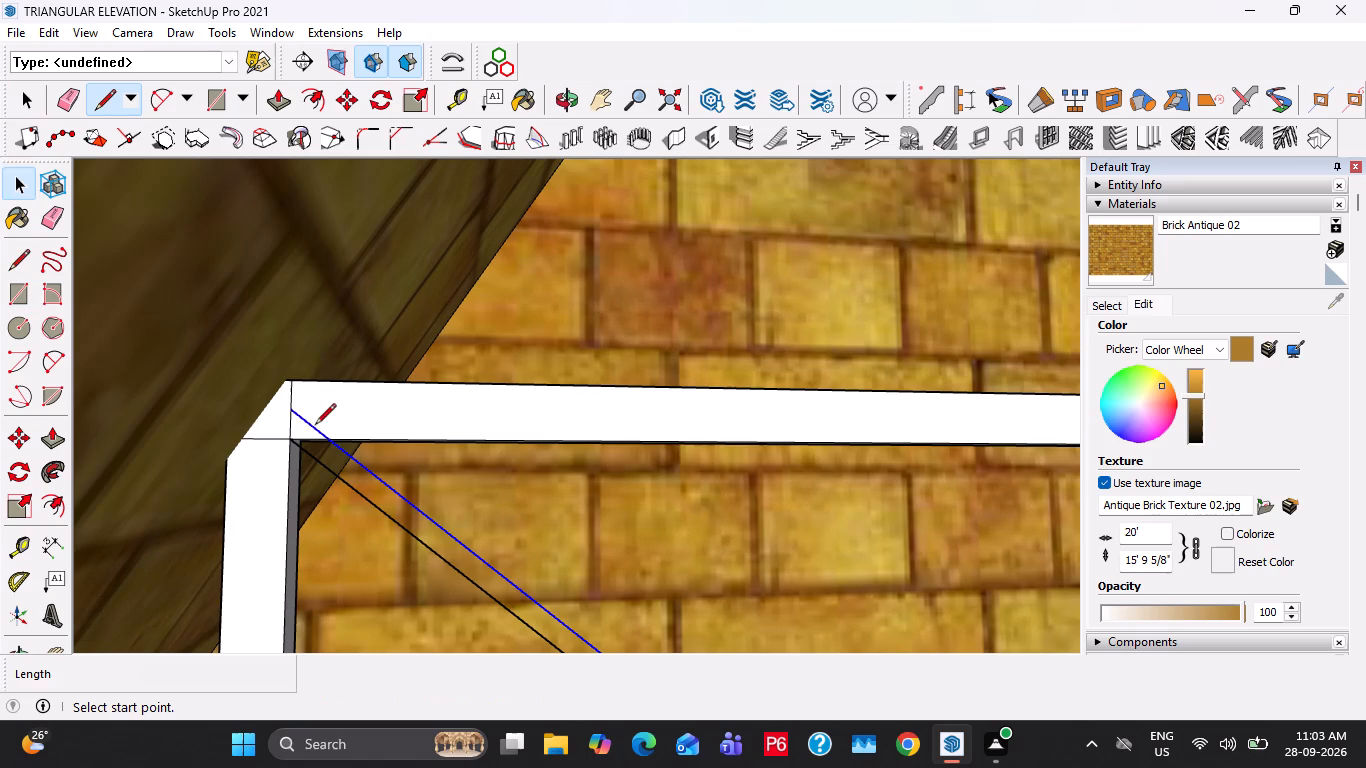
left_click(298, 416)
left_click(290, 441)
key("space")
Push/Pull the first brace face 2" back to the railing's depth.
left_click(318, 456)
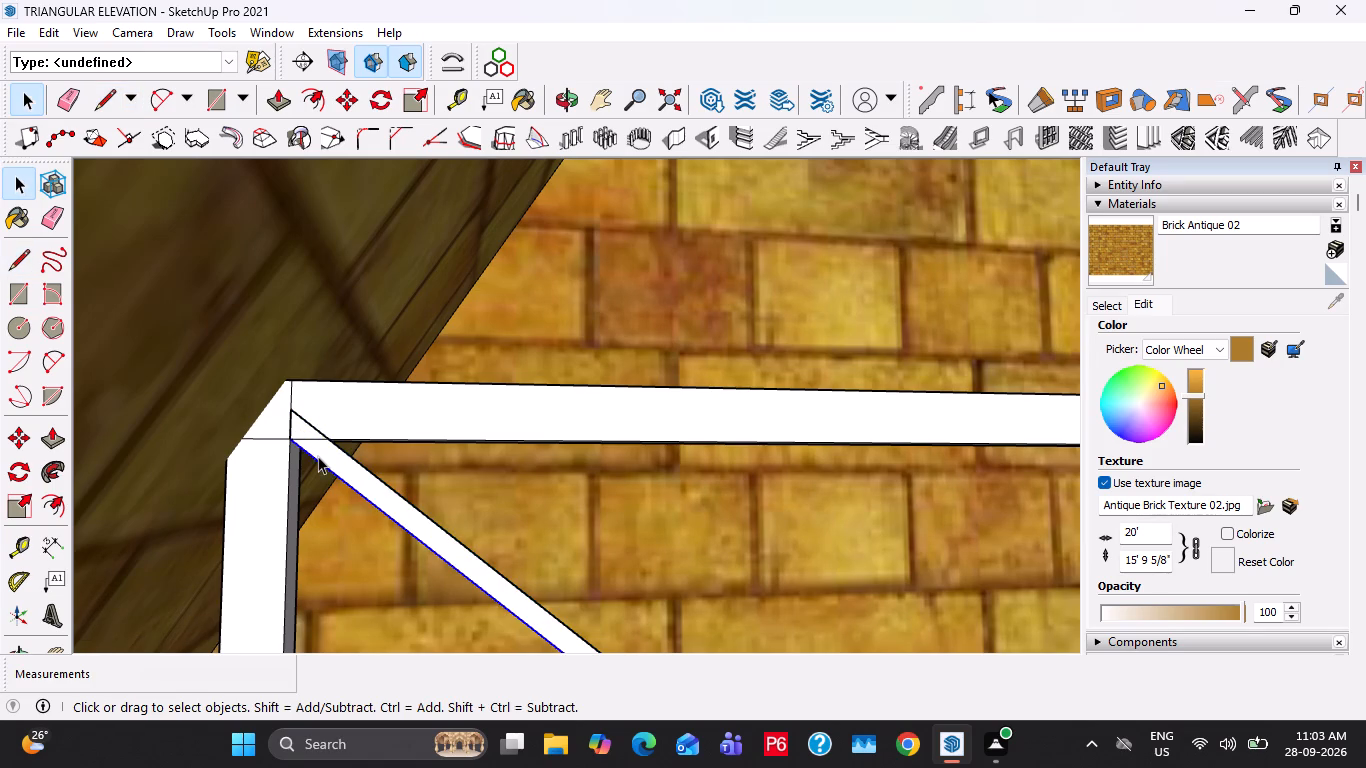
key("p")
left_click(334, 458)
middle_click_drag(370, 413, 315, 312)
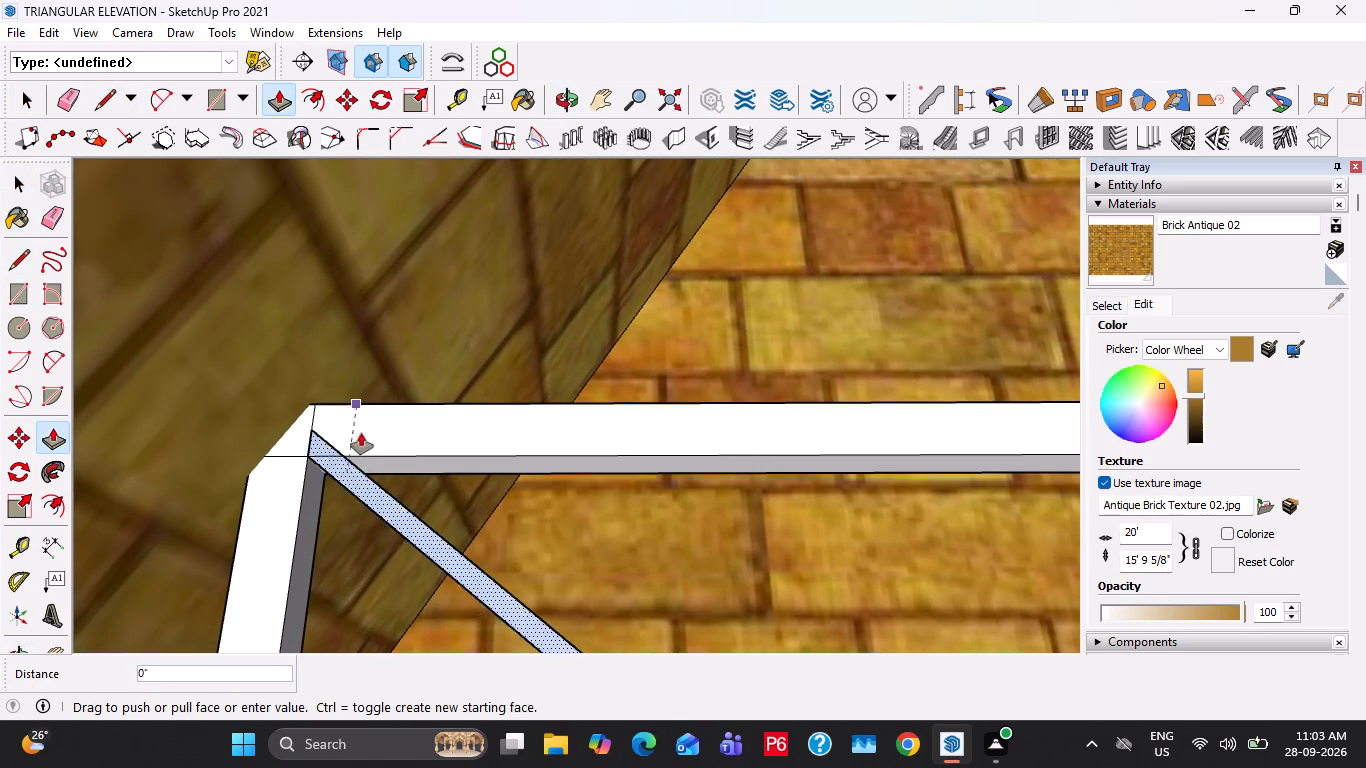
left_click(491, 474)
key("space")
Select all of the extruded diagonal brace in the first bay and make it a group.
scroll(373, 424, "down", 5)
middle_click_drag(551, 552, 461, 417)
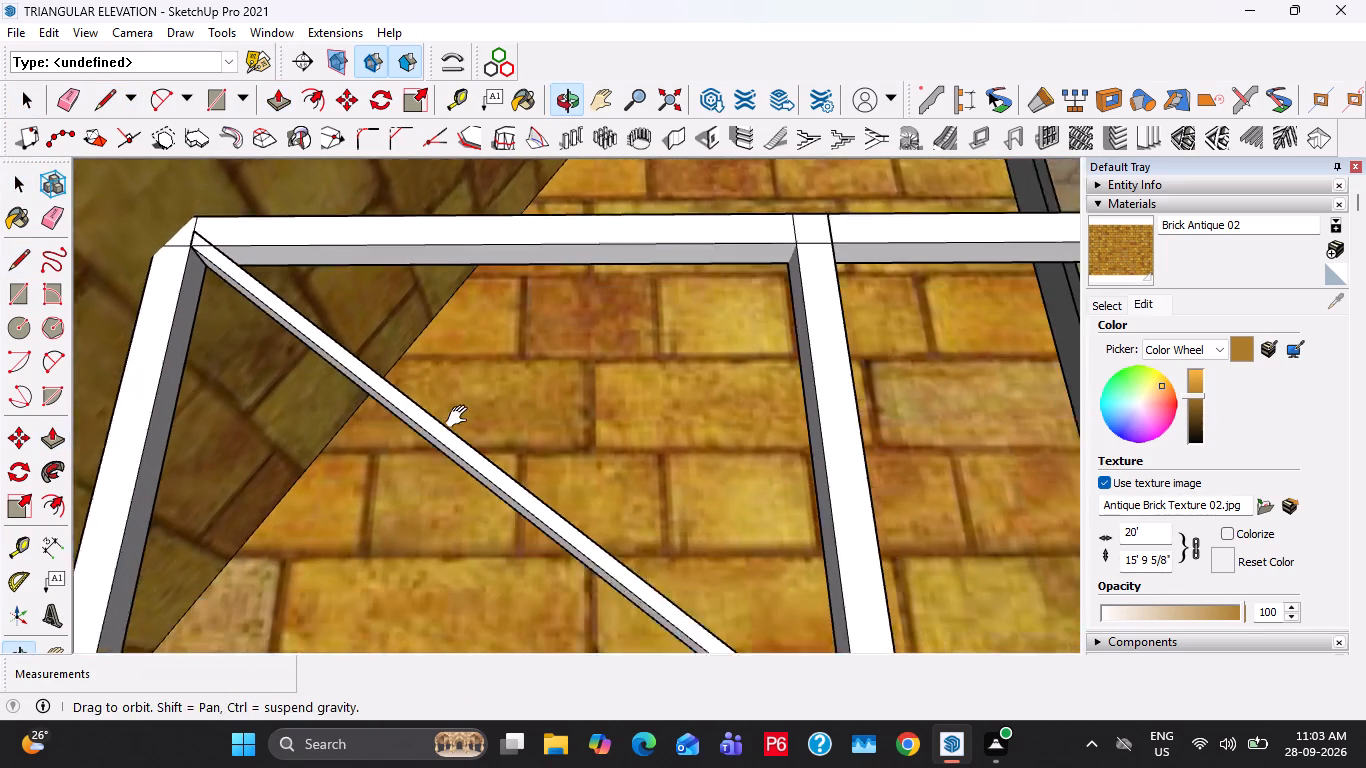
middle_click_drag(461, 417, 446, 372)
triple_click(531, 421)
right_click(531, 417)
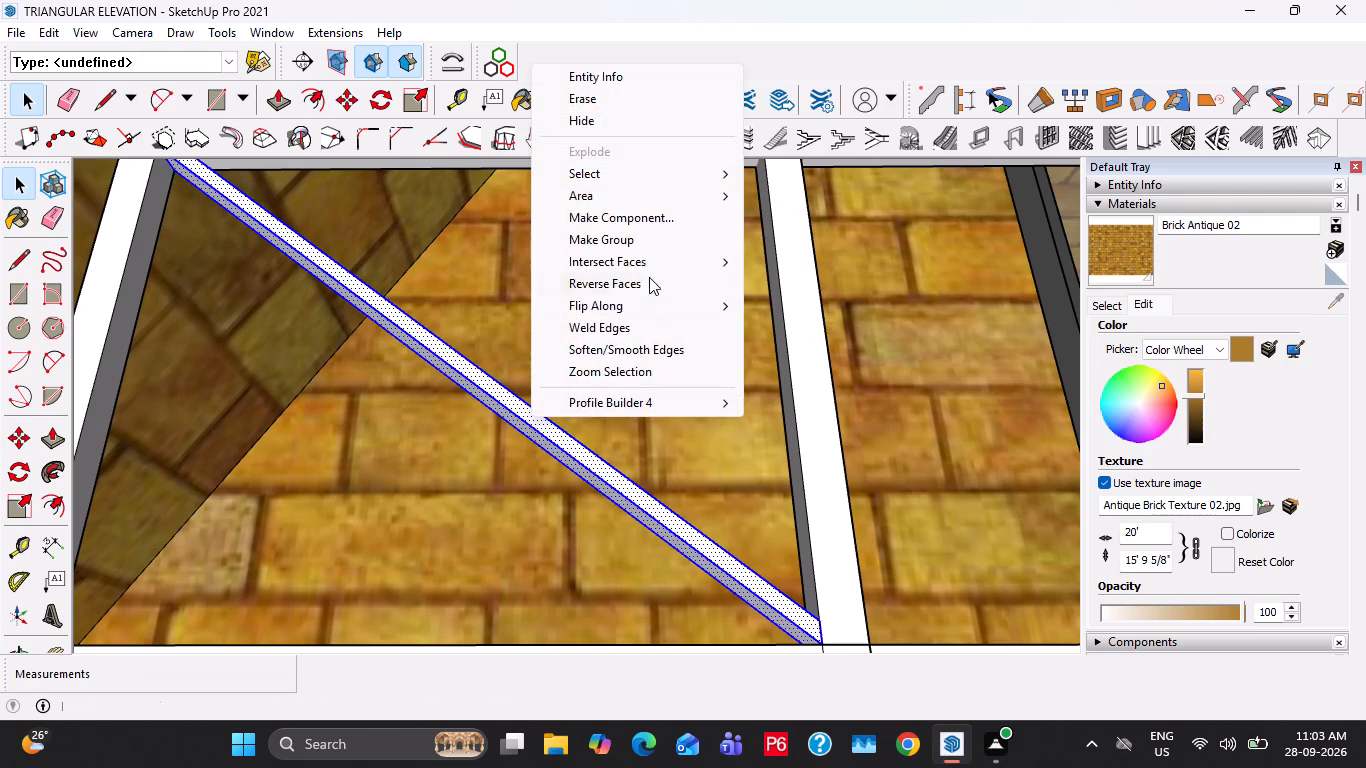
left_click(643, 229)
Draw the opposite diagonal line in the first bay, from the second post's top to the first post's base.
middle_click_drag(738, 274, 726, 365)
scroll(726, 365, "down", 8)
key("l")
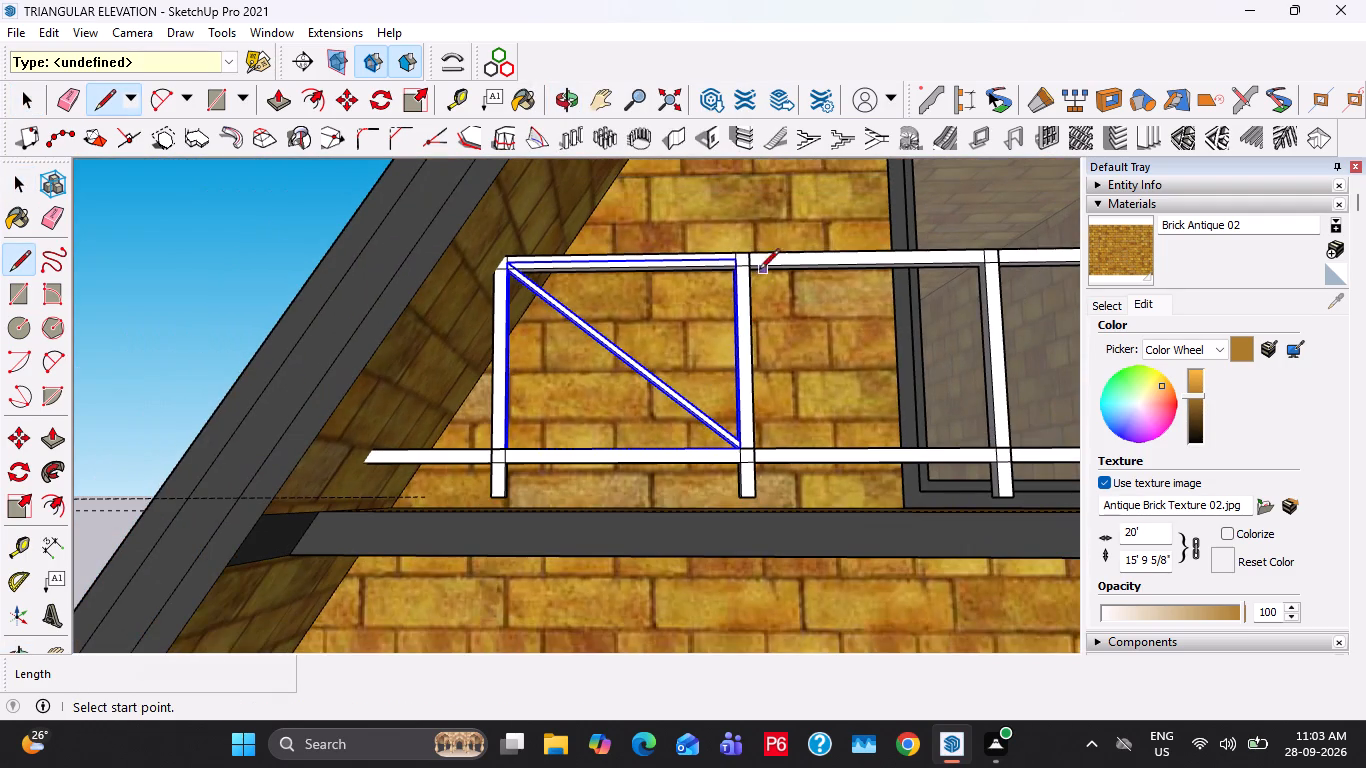
scroll(731, 269, "up", 6)
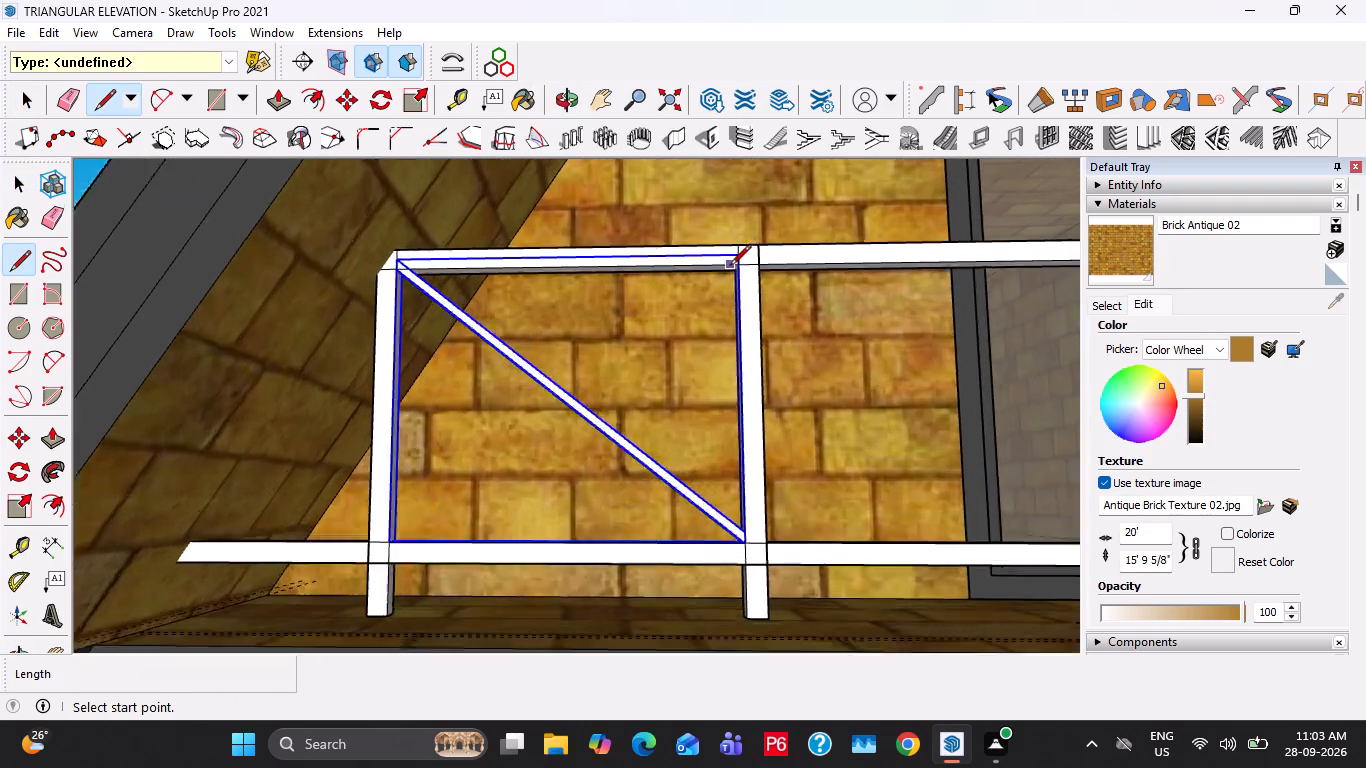
scroll(730, 267, "up", 6)
left_click(737, 268)
scroll(698, 297, "down", 5)
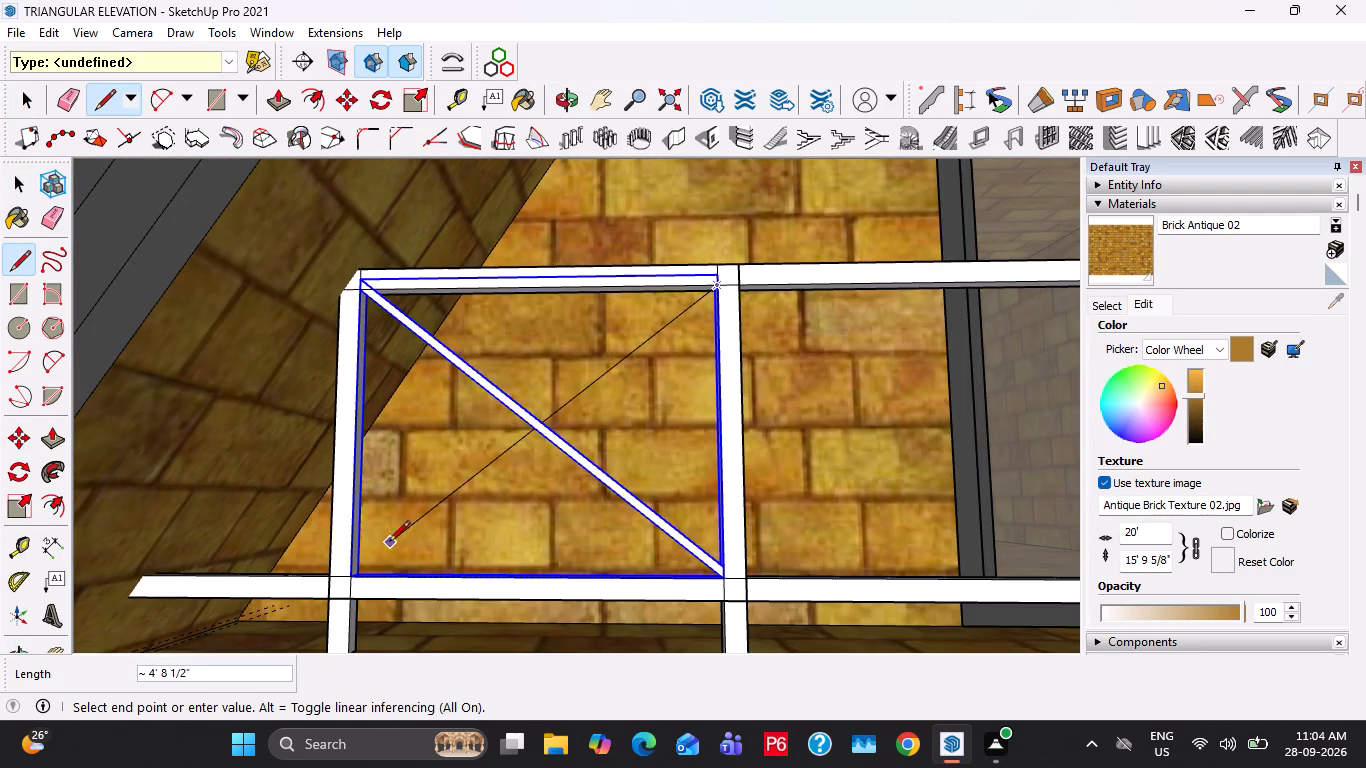
left_click(349, 580)
key("space")
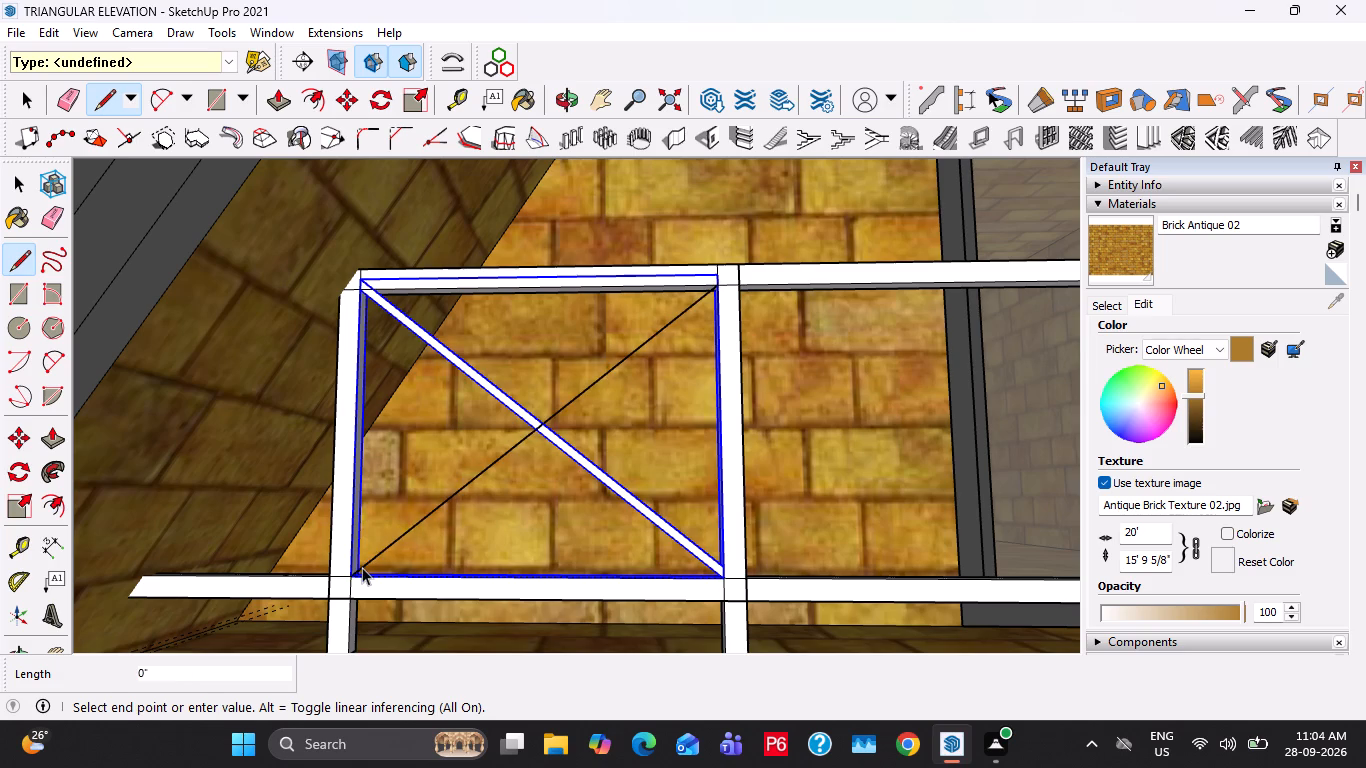
Copy the opposite diagonal line 1" up along the first post.
left_click(364, 569)
scroll(363, 569, "up", 9)
key("m")
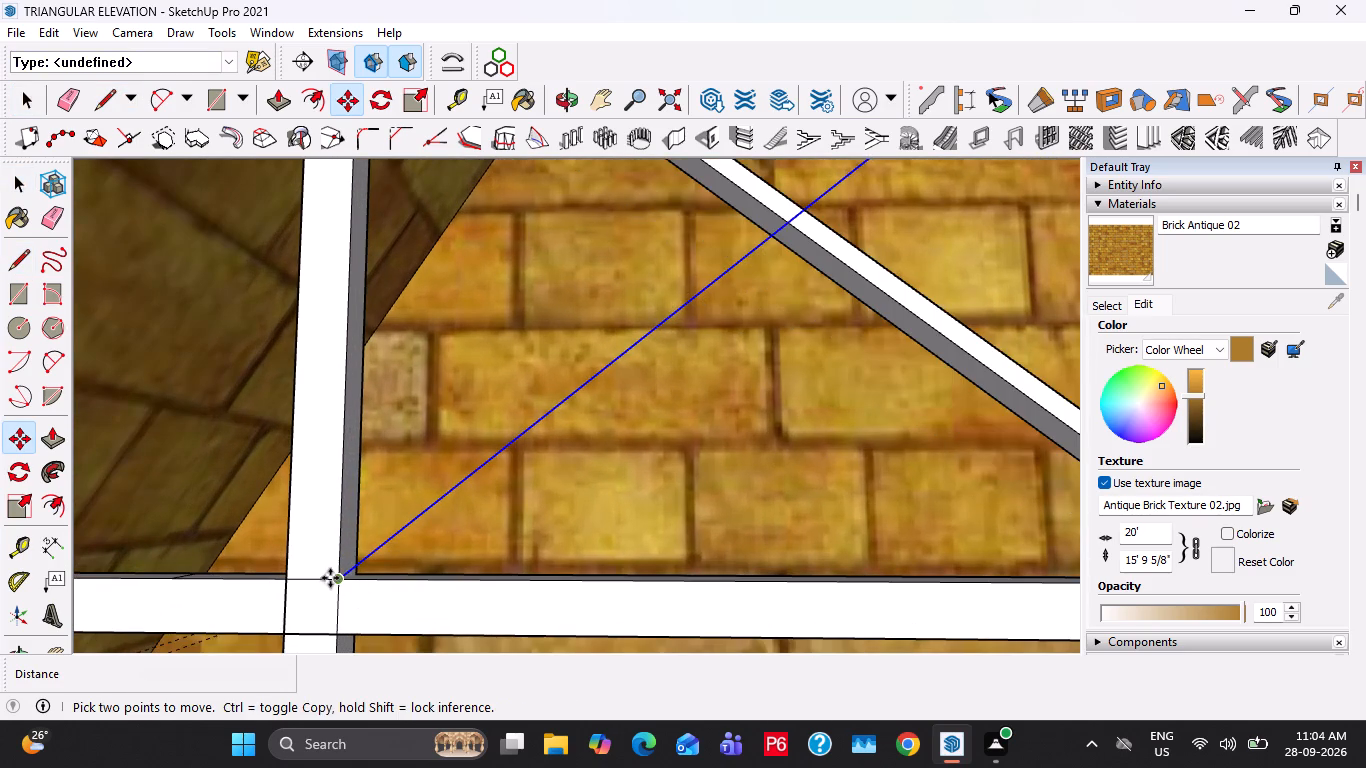
left_click(331, 582)
type("1\"")
key("Return")
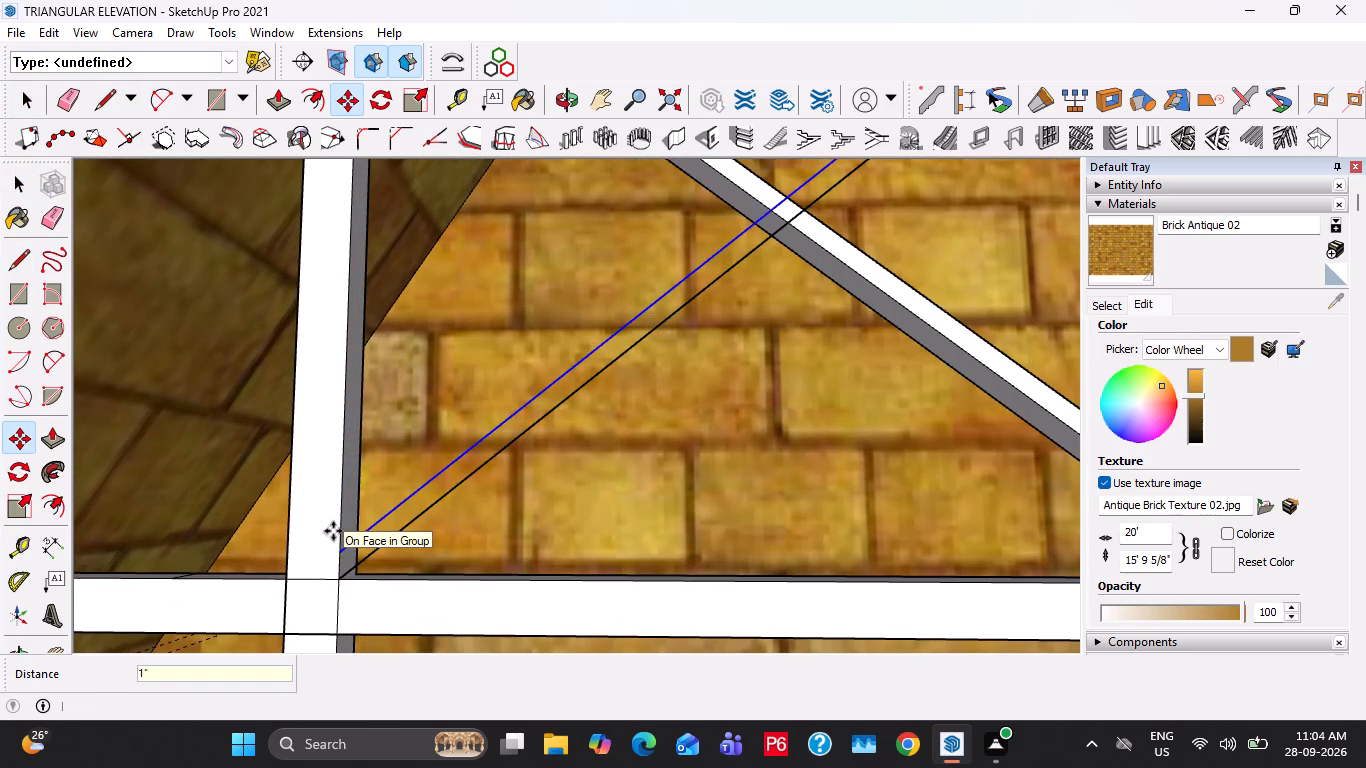
key("space")
Close both ends of the opposite diagonal pair with short edges to form the second brace face.
scroll(337, 563, "up", 3)
key("l")
left_click(343, 542)
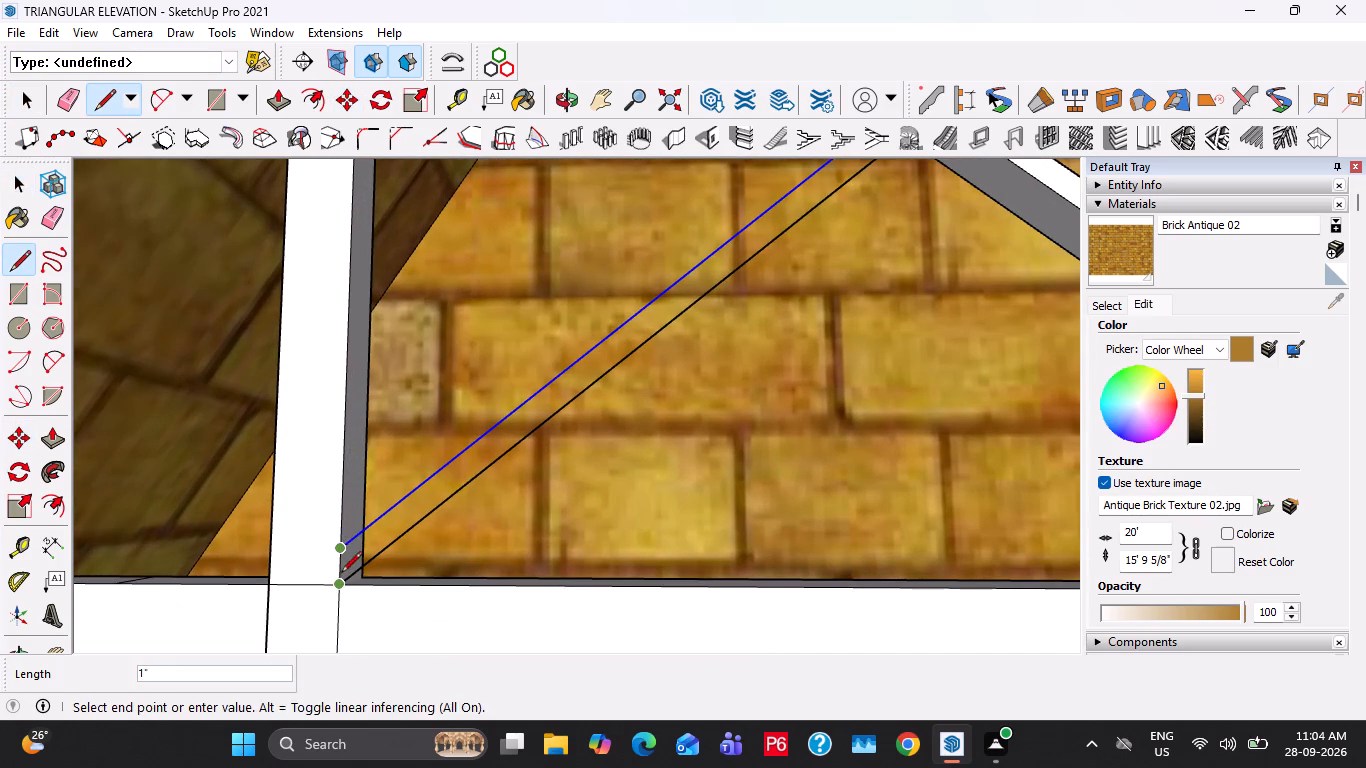
left_click(341, 576)
key("space")
scroll(323, 546, "down", 11)
middle_click_drag(728, 392, 557, 524, "shift")
scroll(622, 382, "up", 8)
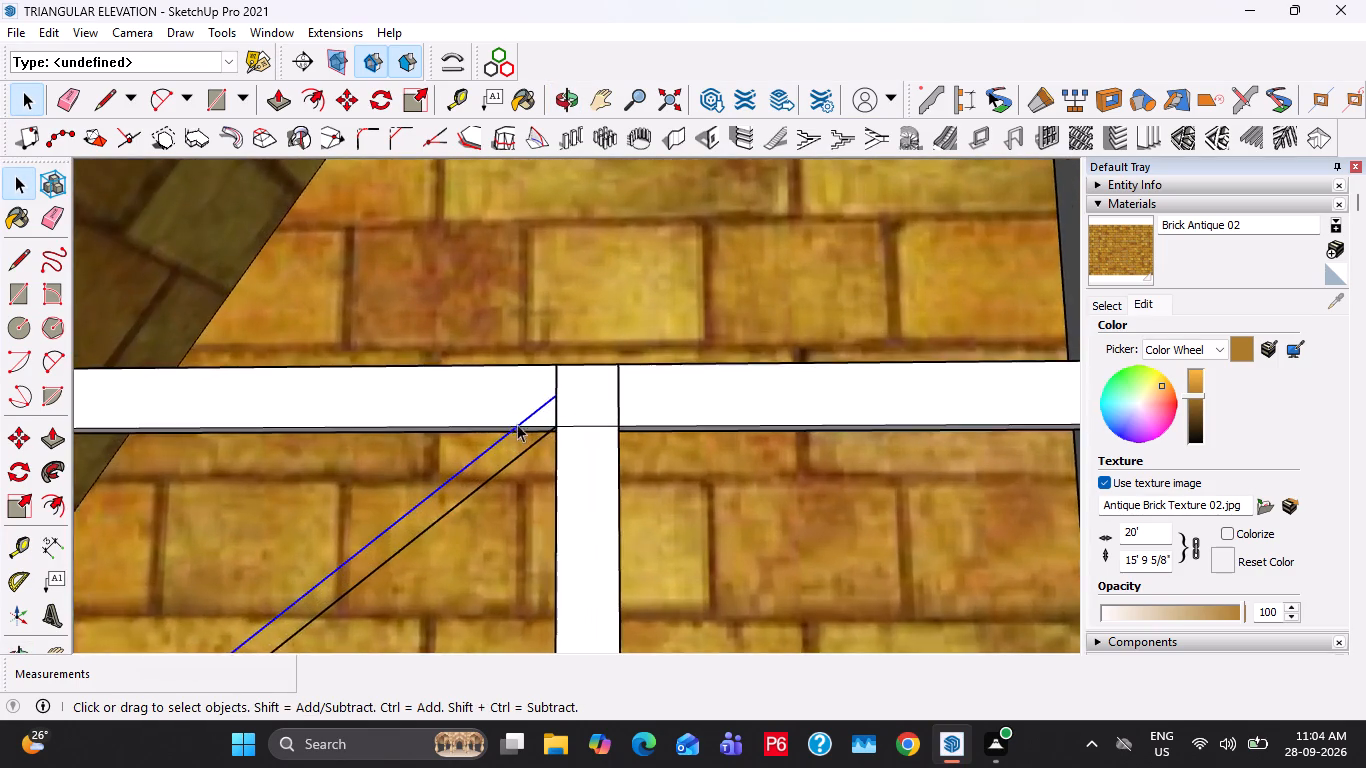
scroll(517, 424, "up", 7)
key("l")
left_click(589, 367)
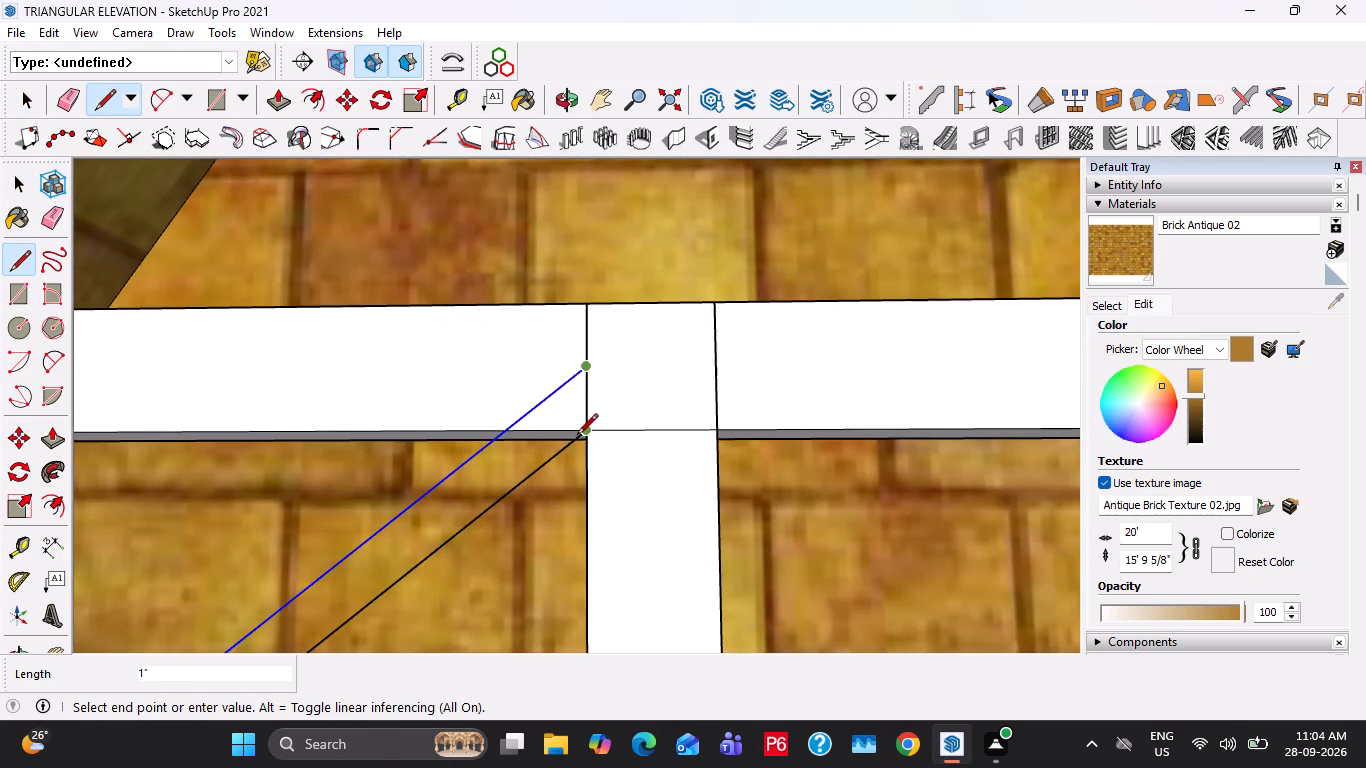
left_click(577, 435)
key("space")
Split the second brace face along the top rail's lower edge and delete the triangular piece overlapping the rail.
left_click(499, 454)
key("l")
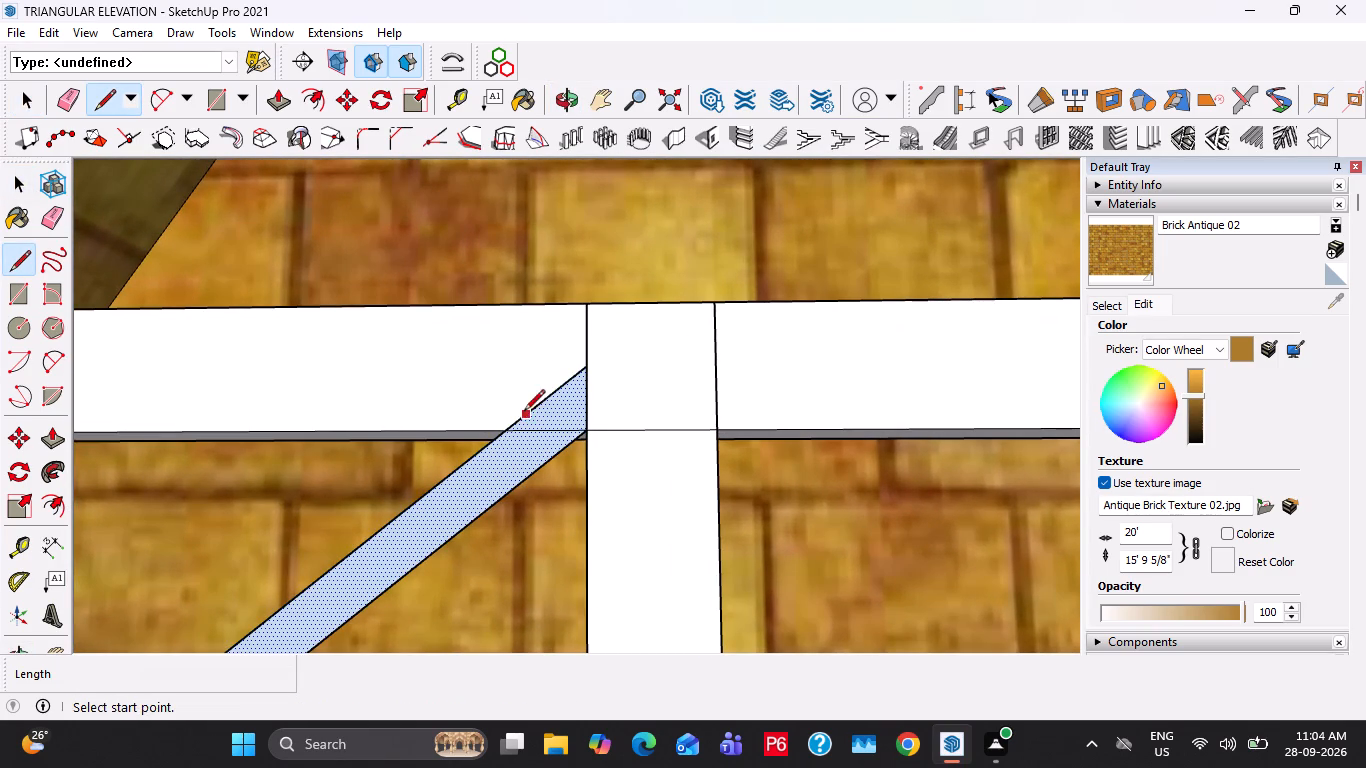
left_click(510, 430)
left_click(578, 434)
key("space")
left_click(573, 414)
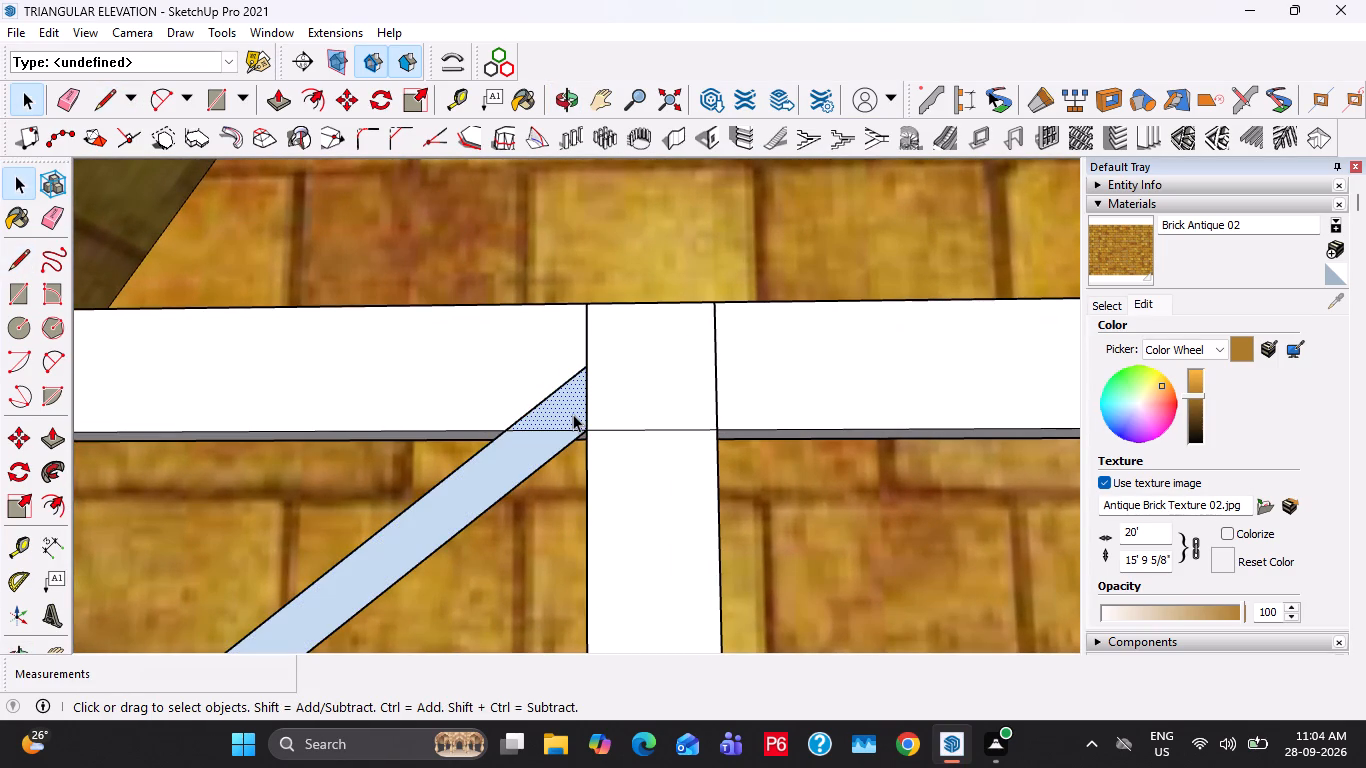
key("Delete")
left_click_drag(571, 404, 555, 375)
key("e")
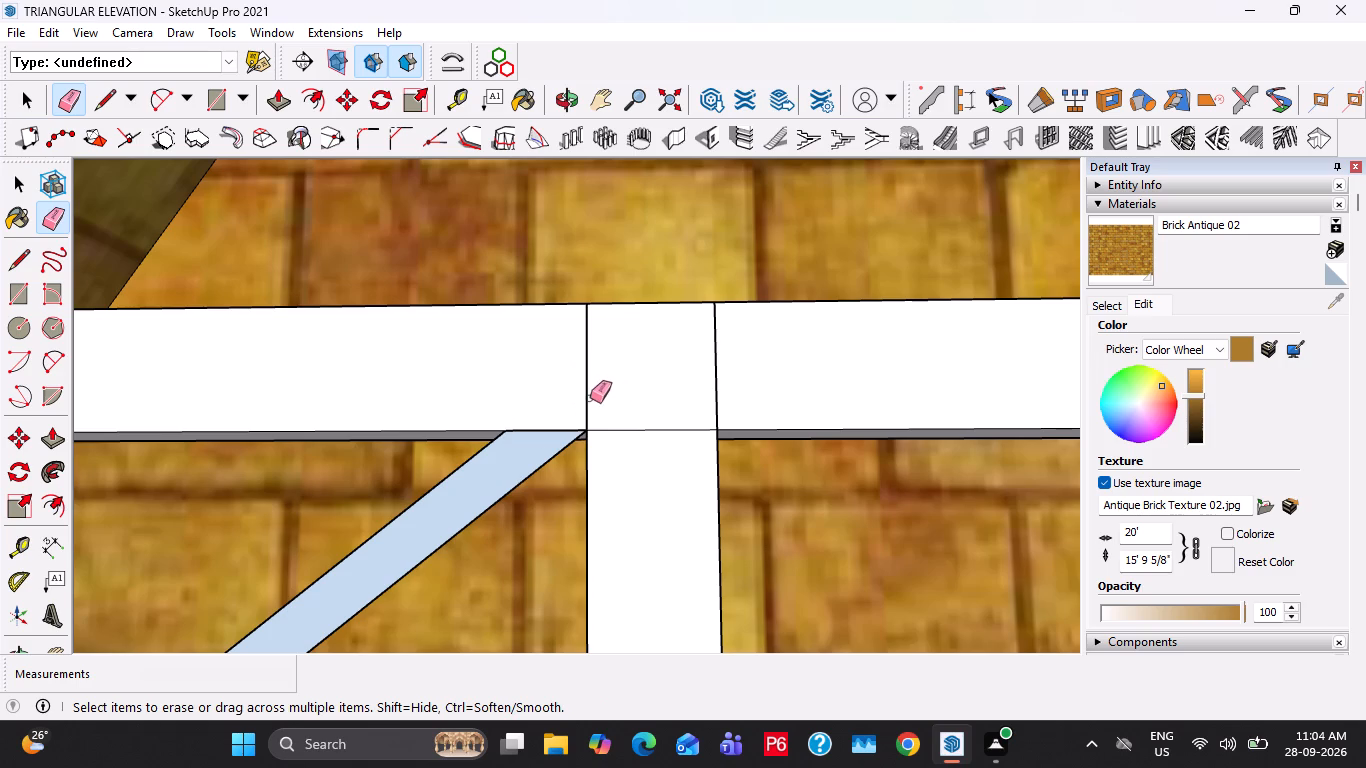
left_click(590, 398)
key("ctrl+z")
key("space")
Push/Pull the trimmed second brace face 2" back to the railing's depth.
left_click(513, 472)
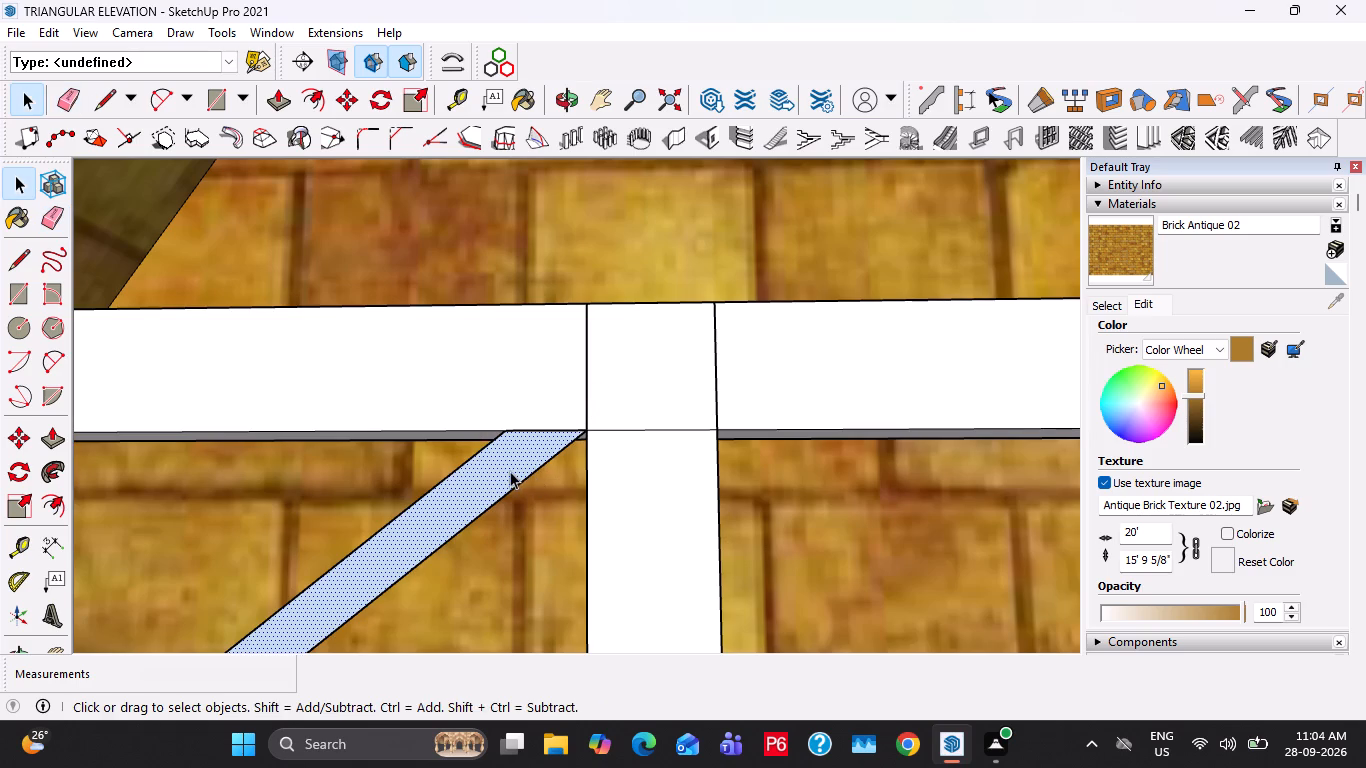
key("p")
left_click(510, 471)
middle_click_drag(542, 483, 483, 382)
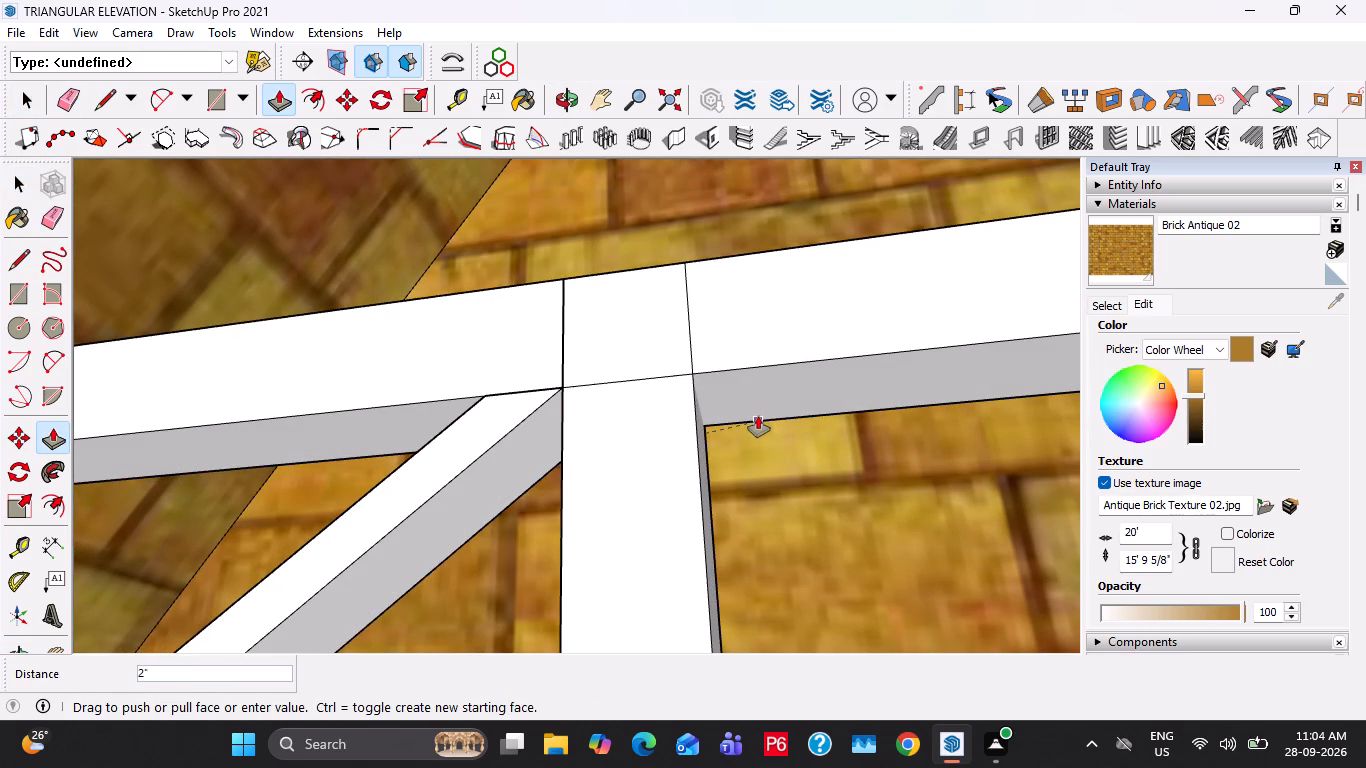
left_click(758, 416)
key("space")
Select all of the second extruded brace in the first bay and make it a group.
scroll(672, 394, "down", 20)
scroll(672, 394, "down", 2)
middle_click_drag(584, 485, 650, 578)
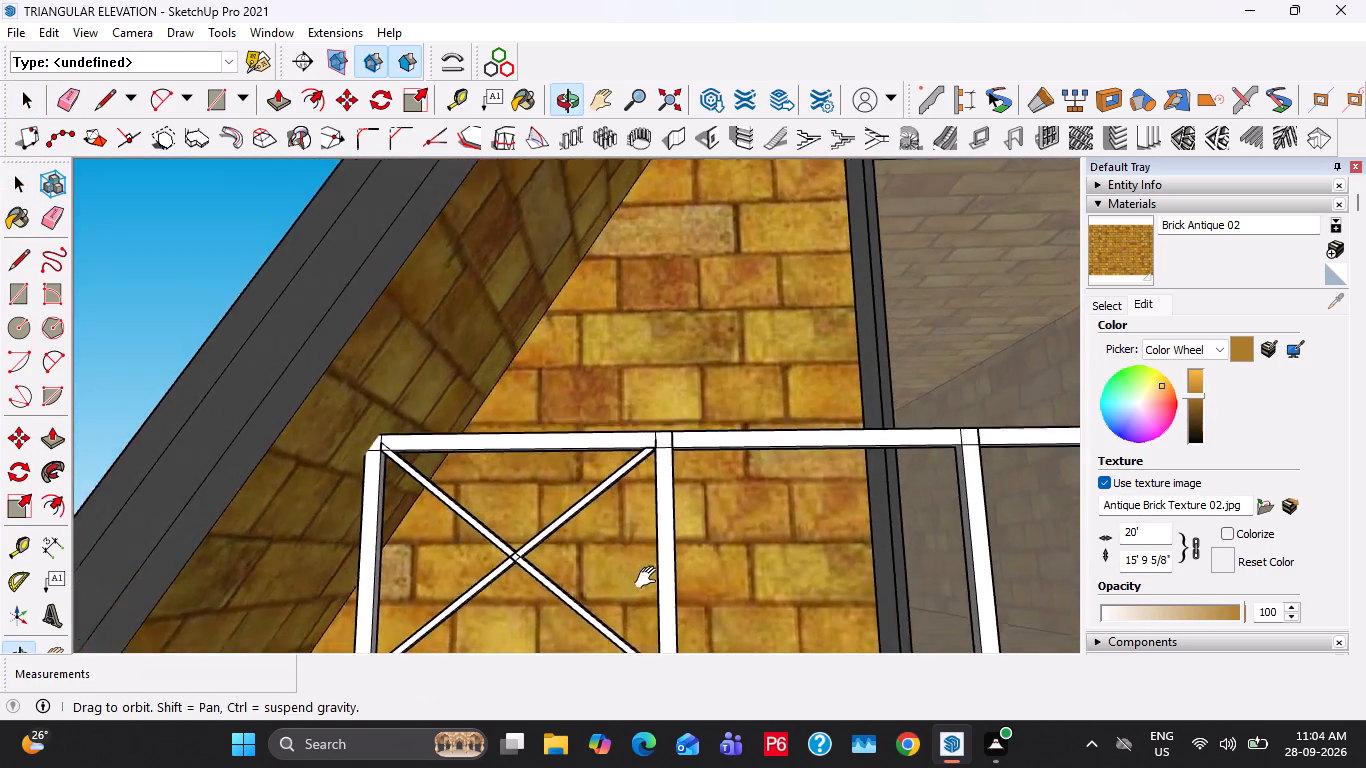
middle_click_drag(650, 578, 647, 508)
triple_click(530, 481)
key("Escape")
left_click(535, 459)
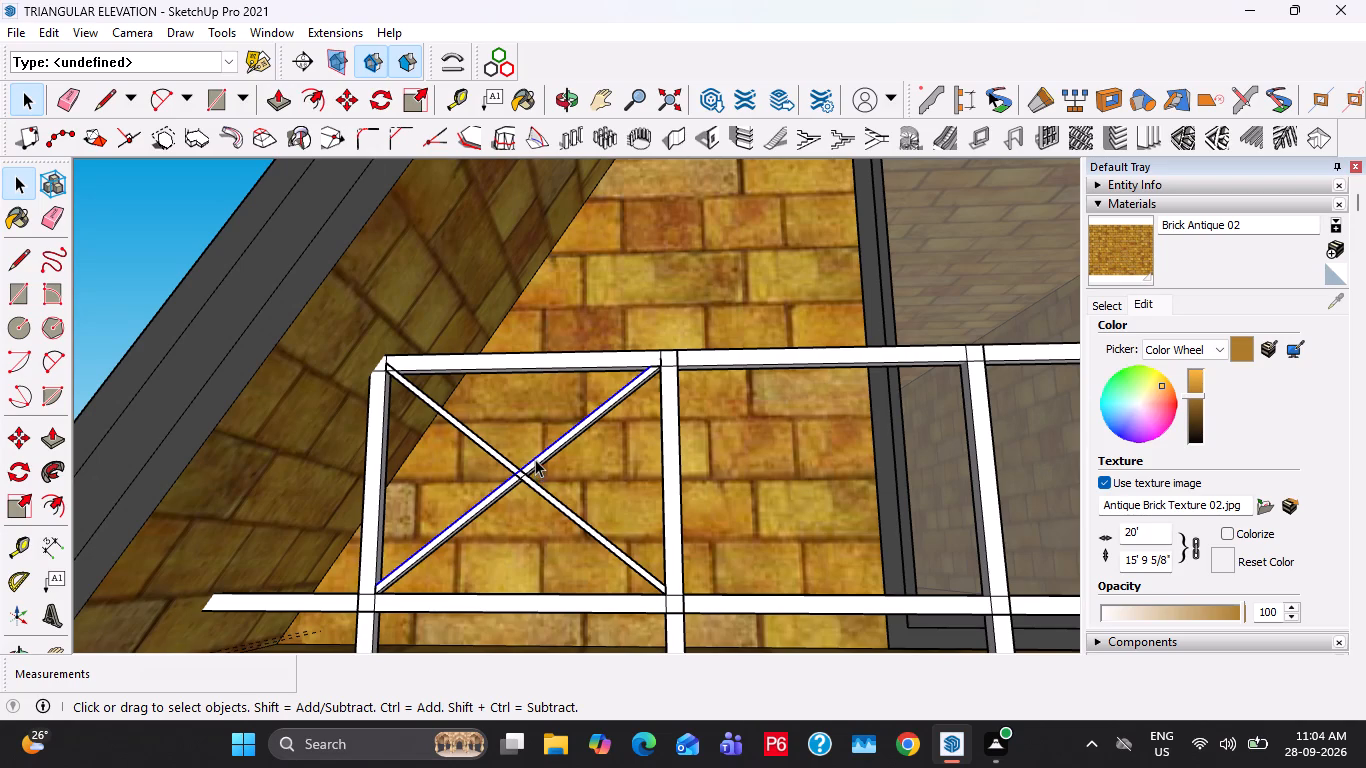
left_click(535, 484, "ctrl")
triple_click(544, 462)
left_click(544, 462)
right_click(545, 461)
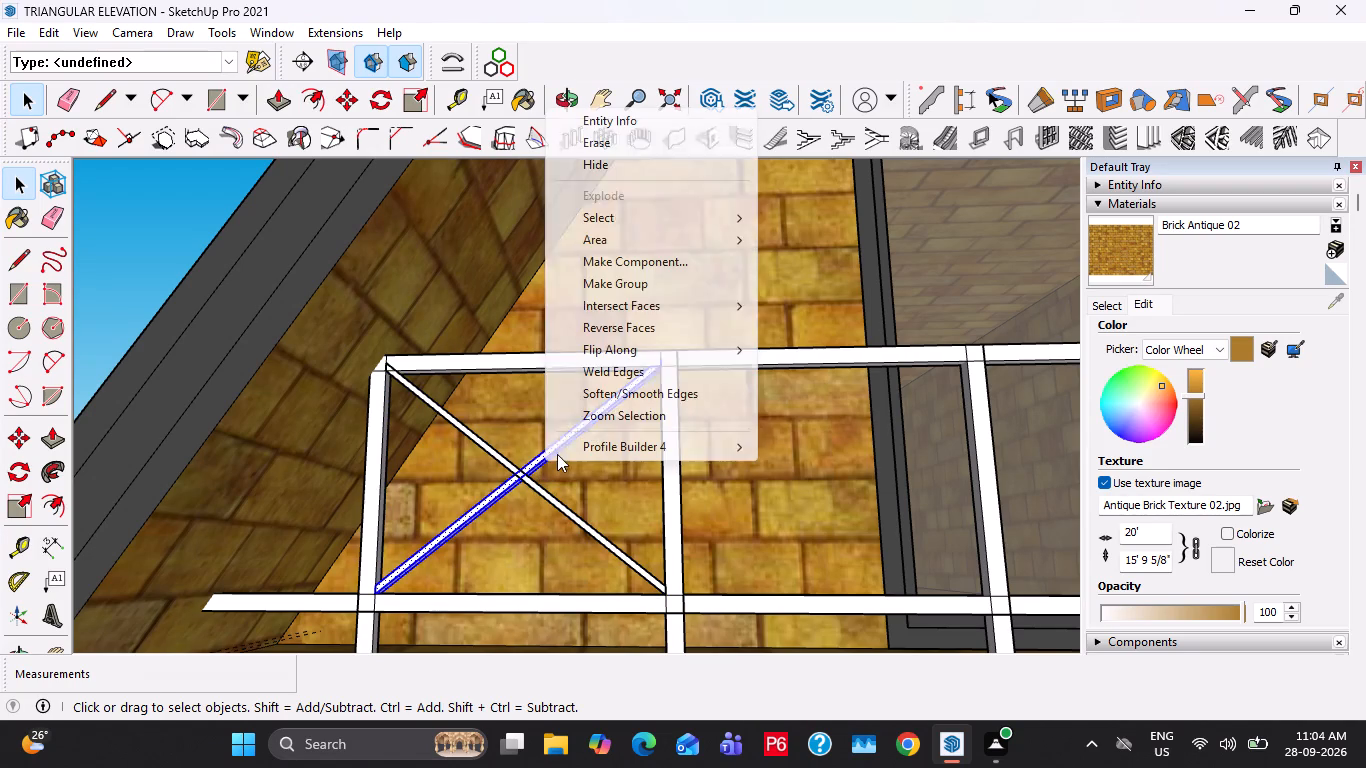
left_click(666, 290)
Copy both crossed braces 3' along the railing into the second bay, aligned to the second post.
left_click(558, 503, "ctrl")
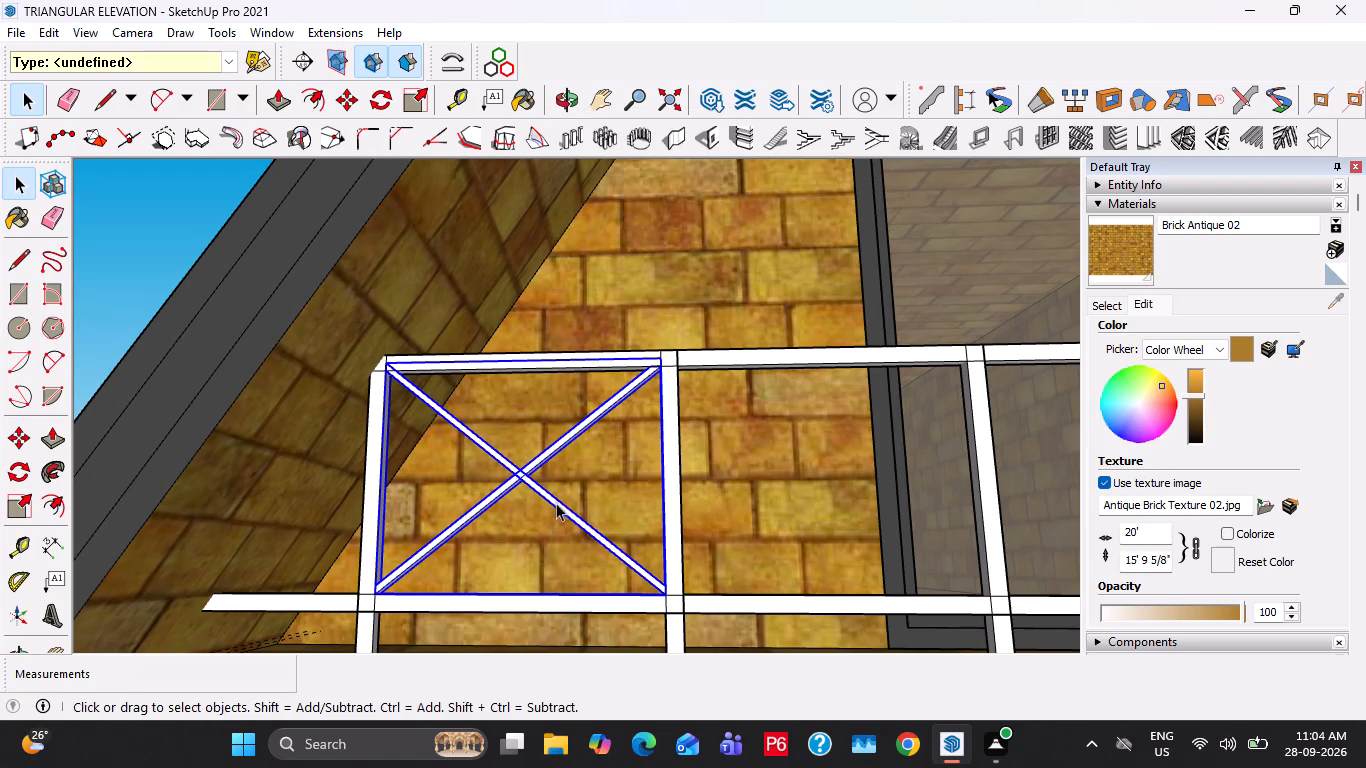
scroll(552, 461, "up", 3)
key("m")
left_click(322, 344)
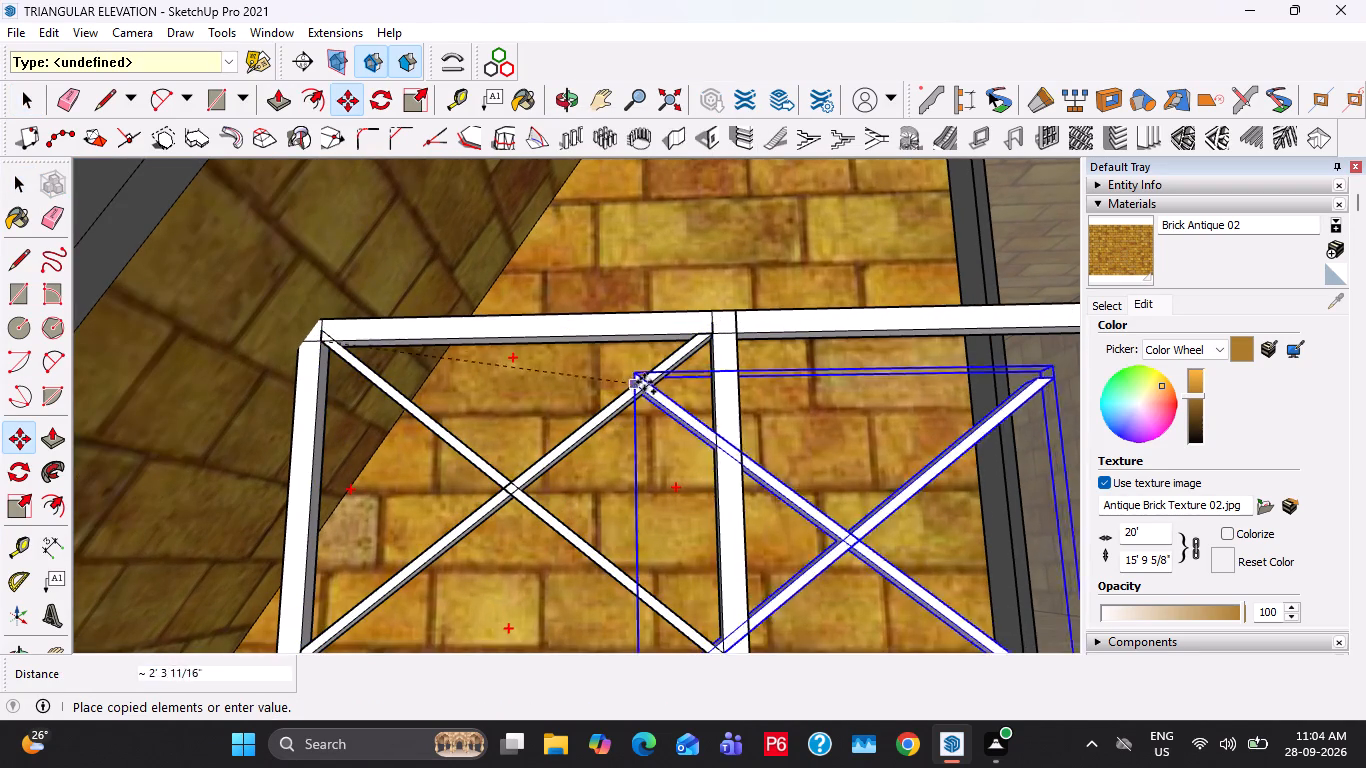
left_click(739, 335)
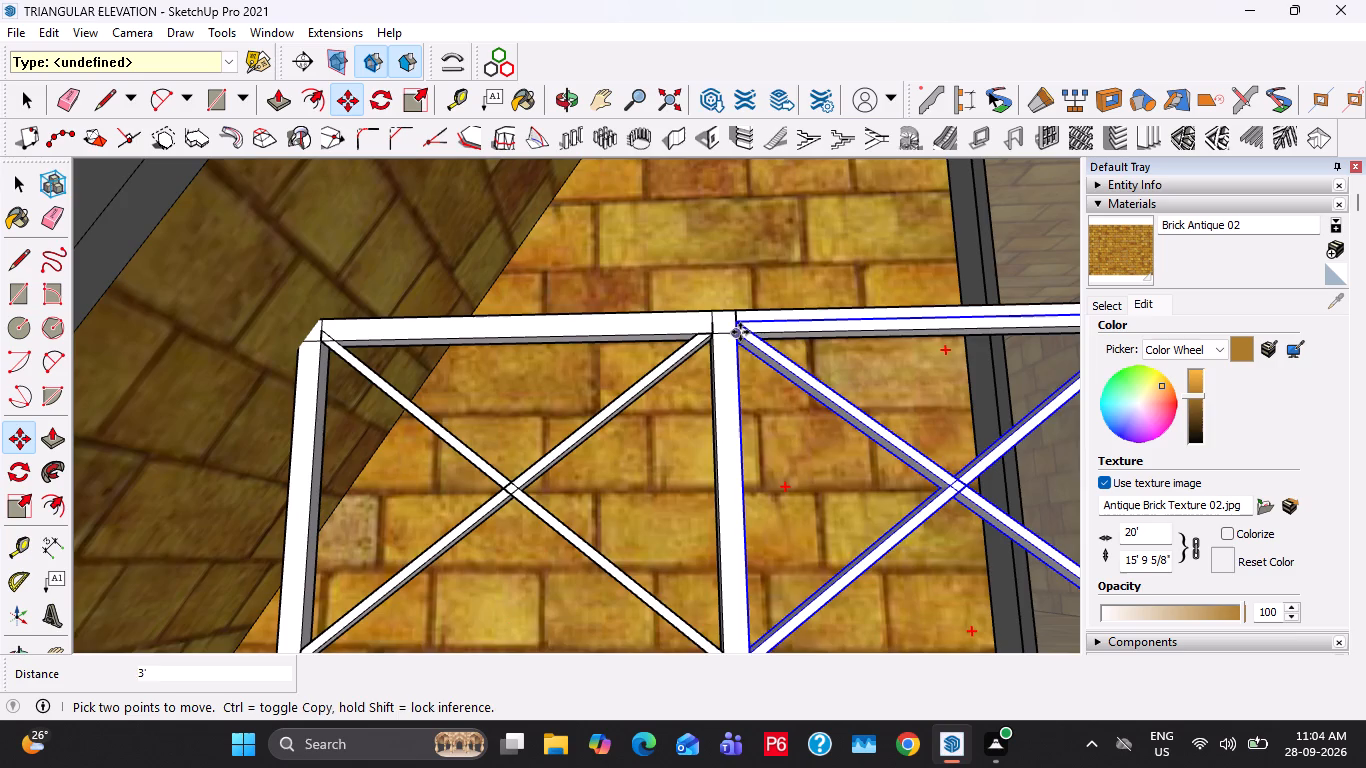
Copy the crossed braces from the second bay into the third bay, aligned to the third post.
left_click(740, 332)
scroll(516, 375, "down", 5)
middle_click_drag(713, 416, 446, 418, "shift")
scroll(616, 356, "up", 3)
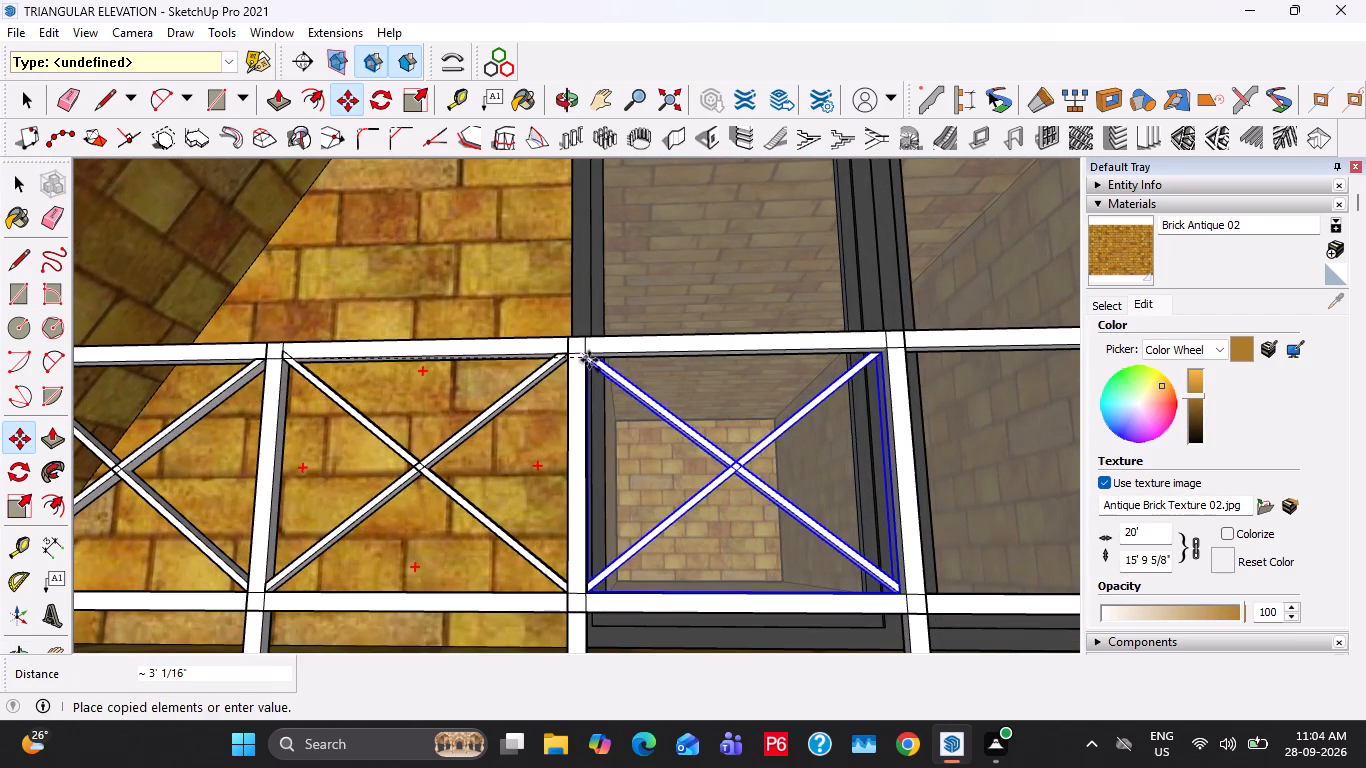
left_click(589, 355)
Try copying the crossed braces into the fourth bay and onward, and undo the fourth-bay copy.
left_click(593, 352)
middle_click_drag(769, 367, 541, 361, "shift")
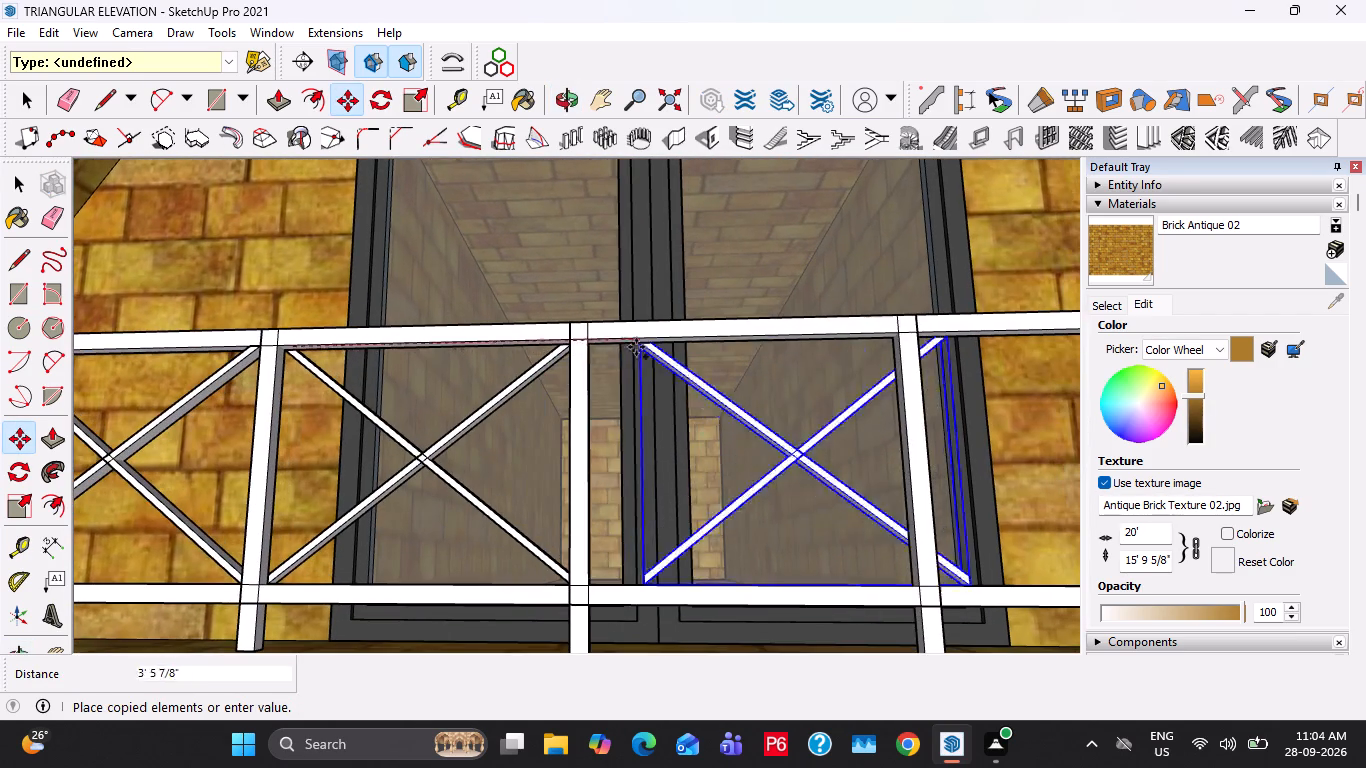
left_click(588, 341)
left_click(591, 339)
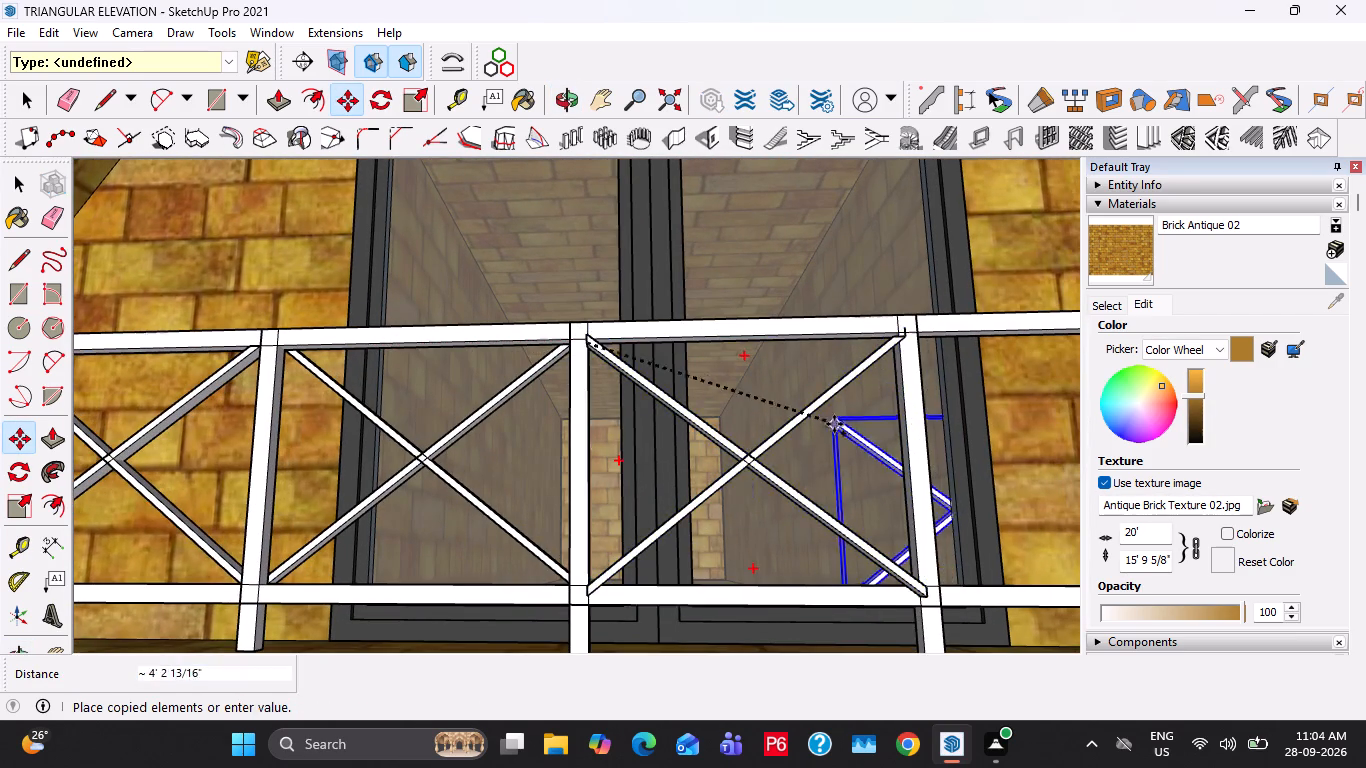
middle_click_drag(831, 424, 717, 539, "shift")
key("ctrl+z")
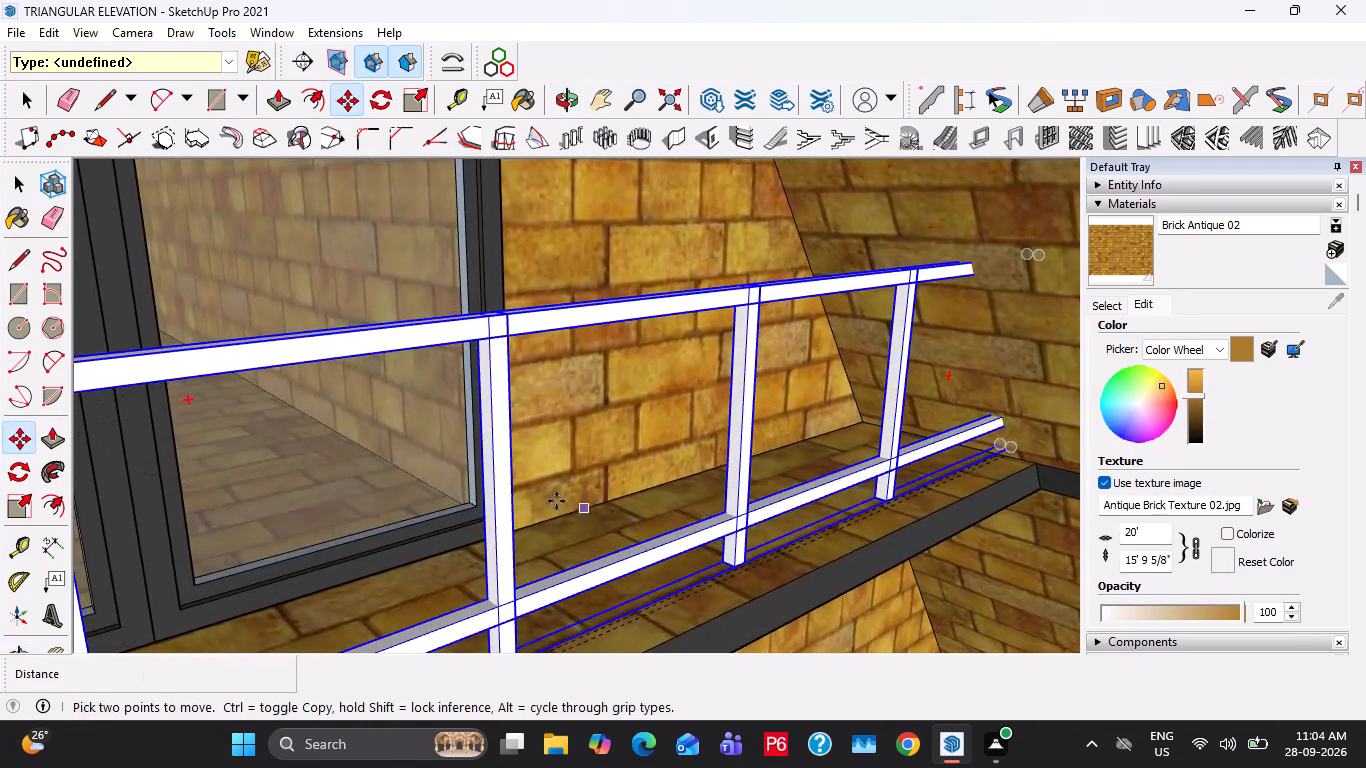
Move the misaligned brace in the third bay about 2 1/4" outward so it lines up beneath the top rail.
middle_click_drag(368, 455, 819, 503)
scroll(665, 468, "up", 3)
key("space")
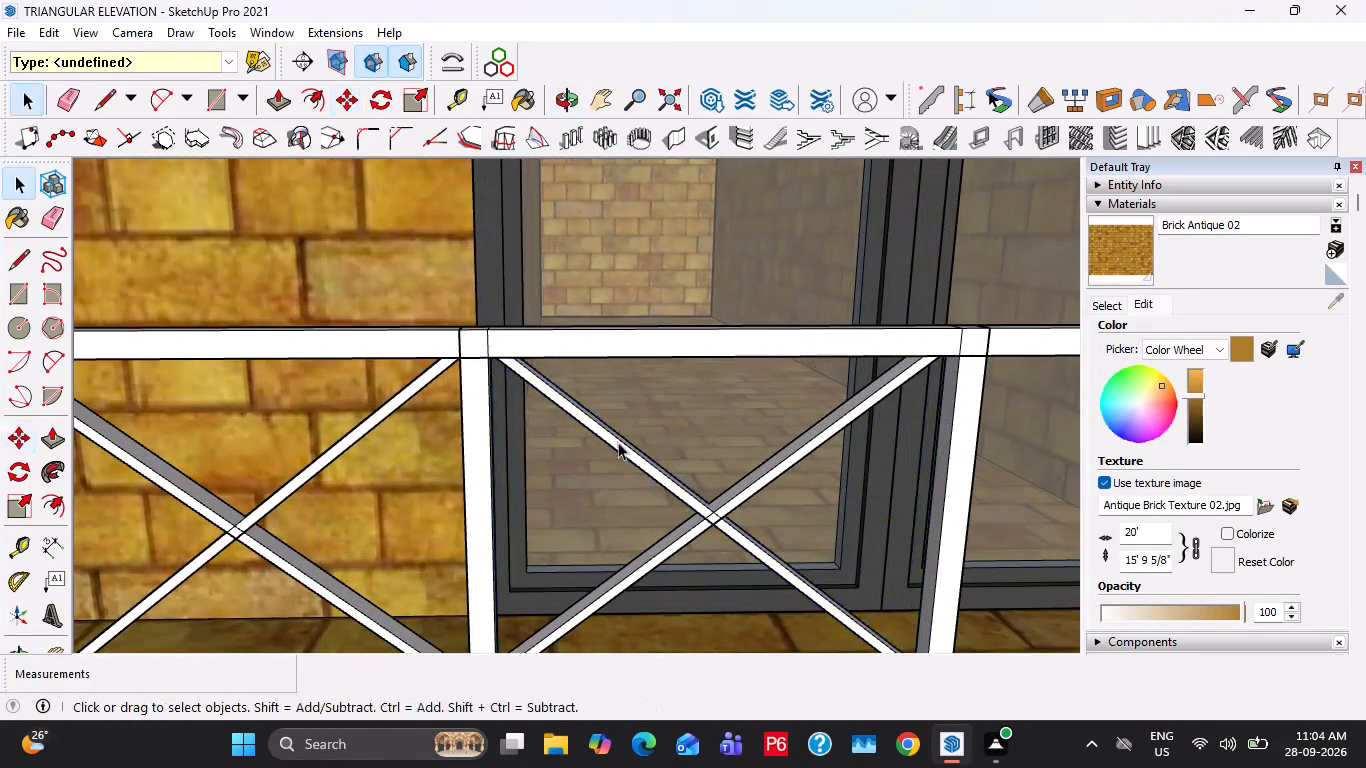
left_click(617, 442)
middle_click_drag(596, 431, 520, 282)
scroll(485, 263, "up", 9)
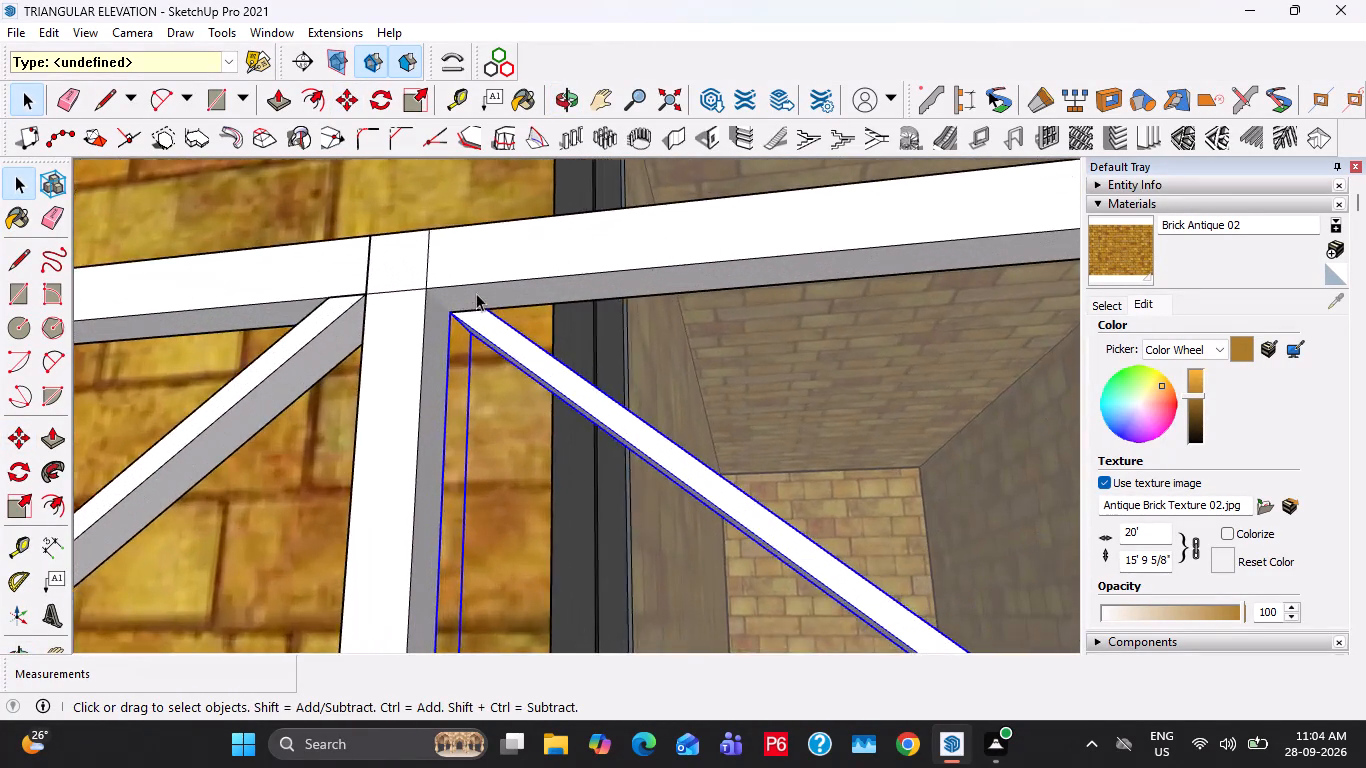
scroll(476, 293, "up", 4)
middle_click_drag(474, 307, 442, 293)
middle_click_drag(360, 330, 282, 296)
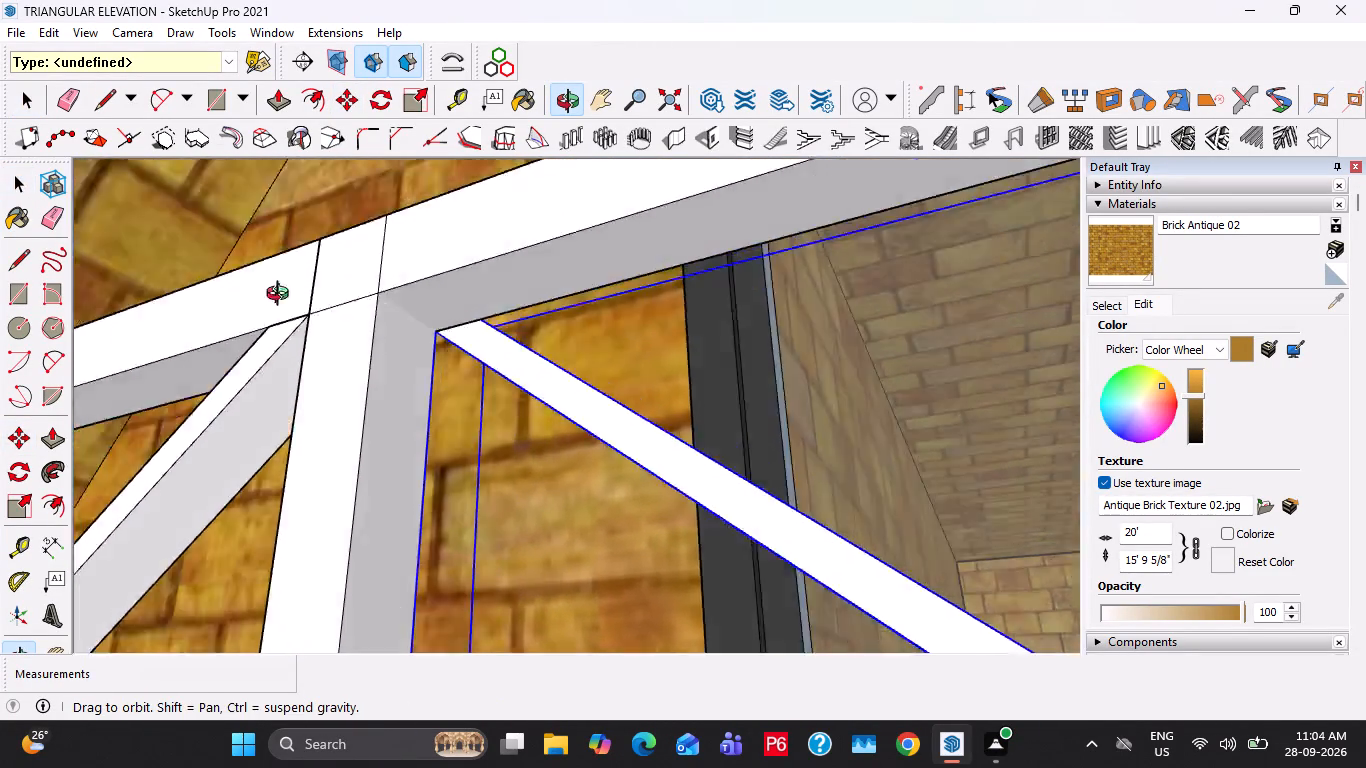
middle_click_drag(282, 296, 7, 319)
key("m")
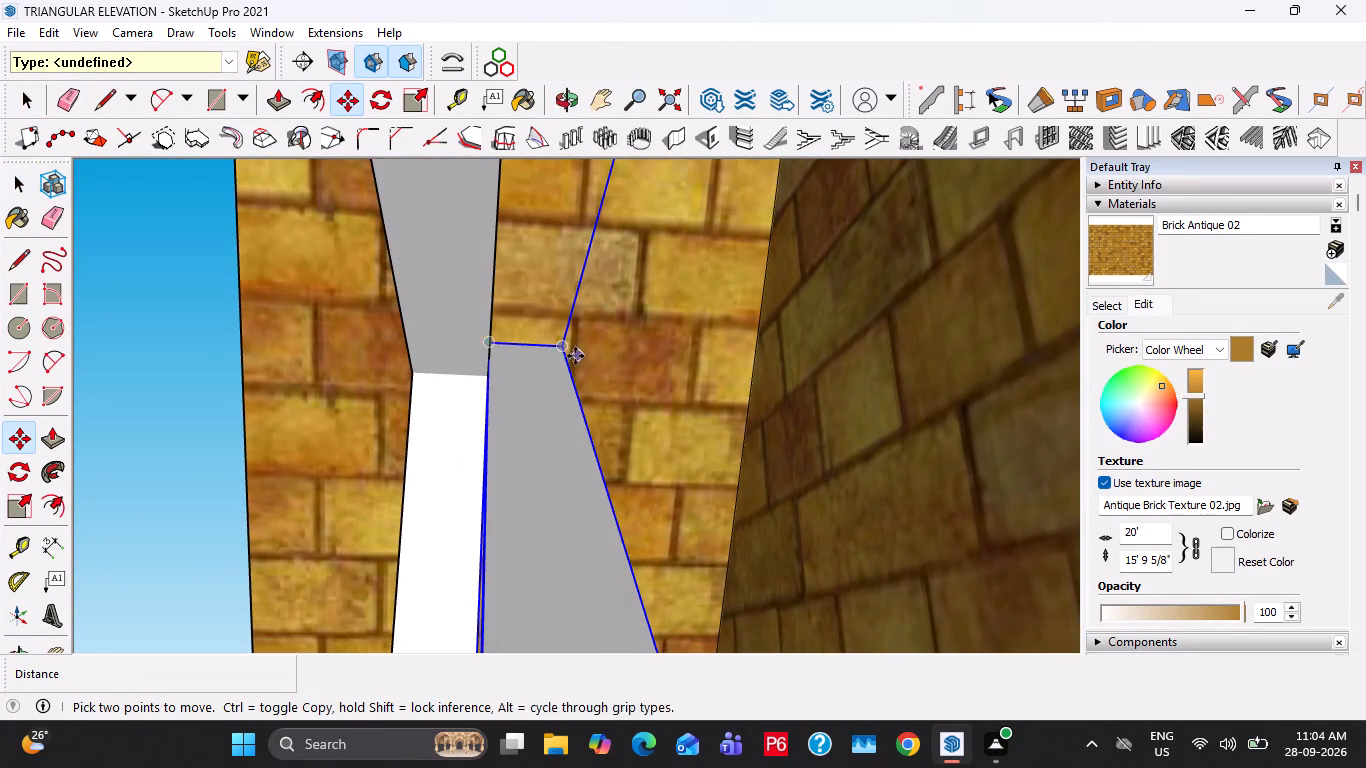
left_click(561, 348)
left_click(485, 375)
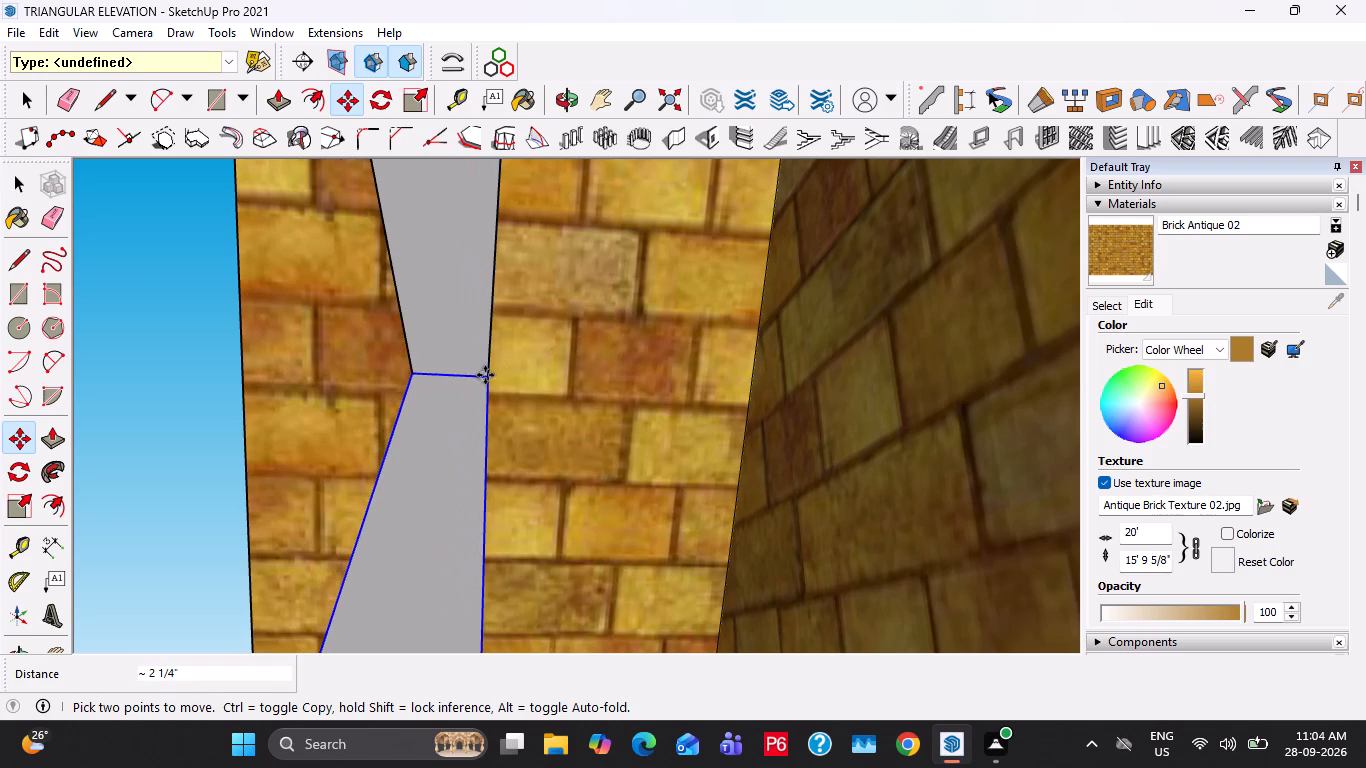
Copy the realigned brace 3' along the railing from the third bay into the fourth bay.
middle_click_drag(367, 404, 658, 455)
middle_click_drag(781, 525, 404, 408, "shift")
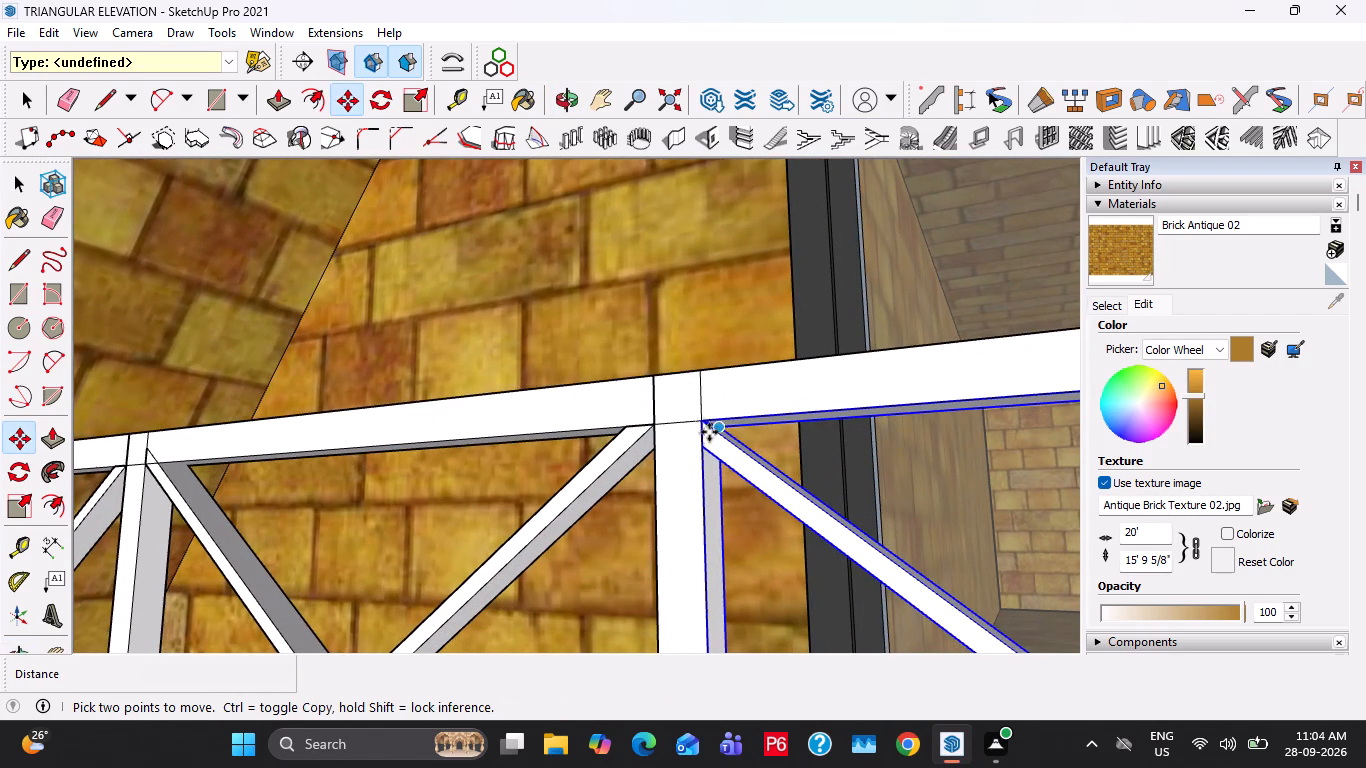
left_click(704, 421)
scroll(330, 355, "down", 9)
scroll(619, 392, "up", 1)
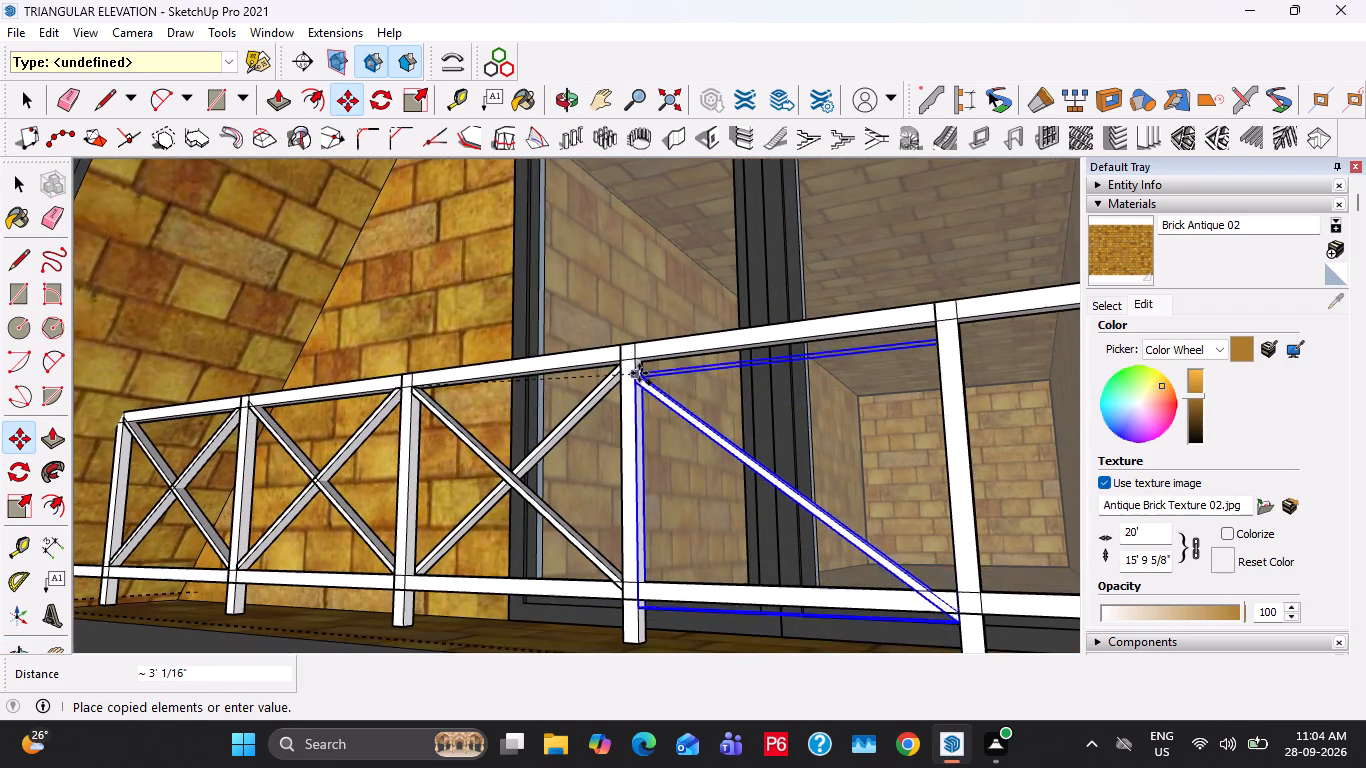
left_click(635, 355)
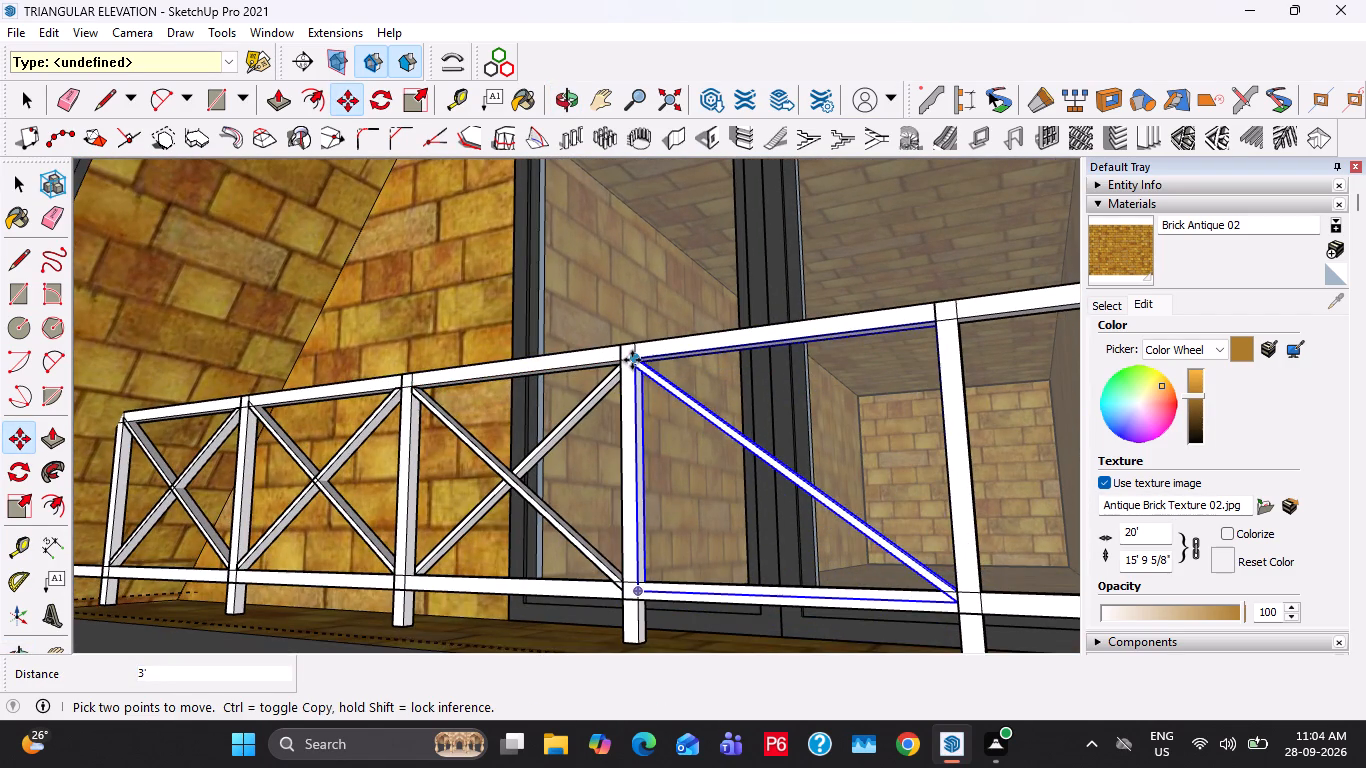
left_click(632, 360)
middle_click_drag(725, 461, 827, 497)
key("space")
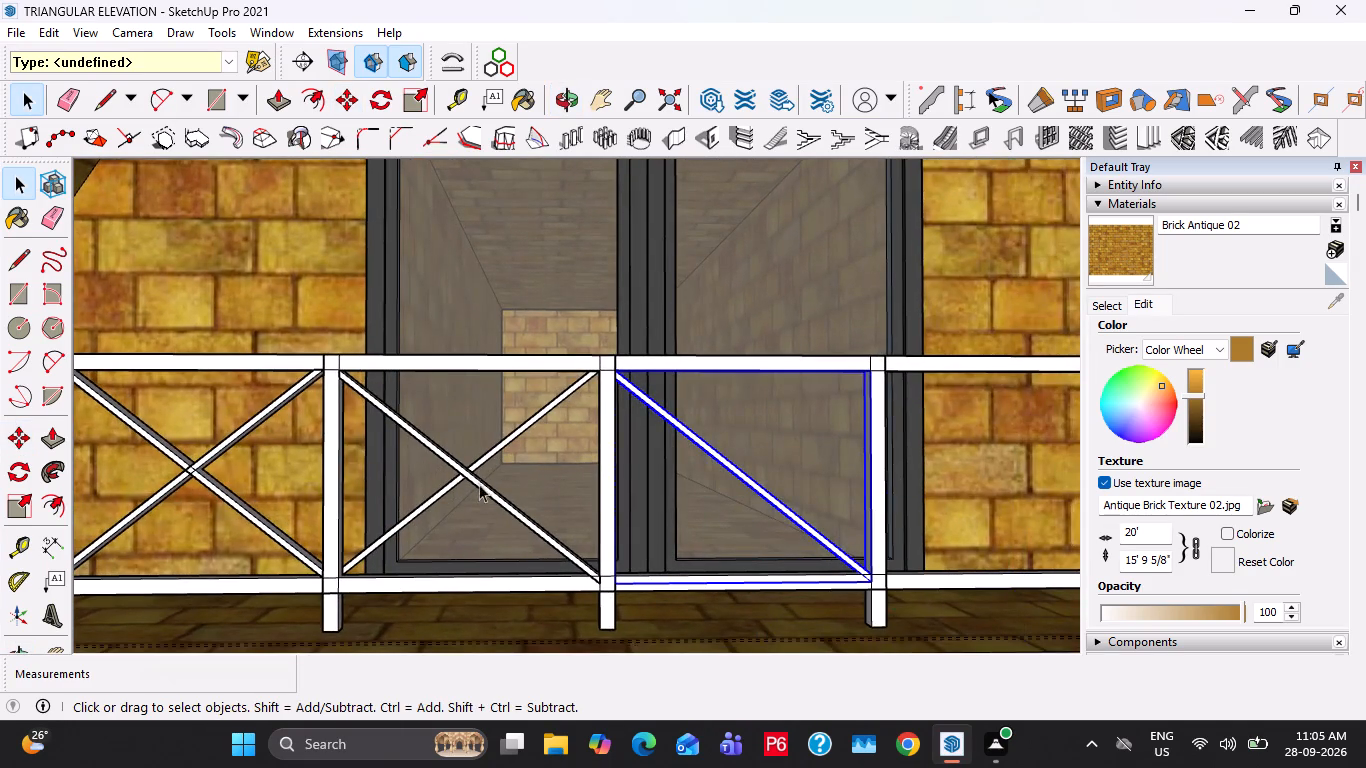
Select both crossed braces in the third bay and copy them 3' into the fourth bay.
left_click(484, 485)
left_click(492, 455, "ctrl")
key("m")
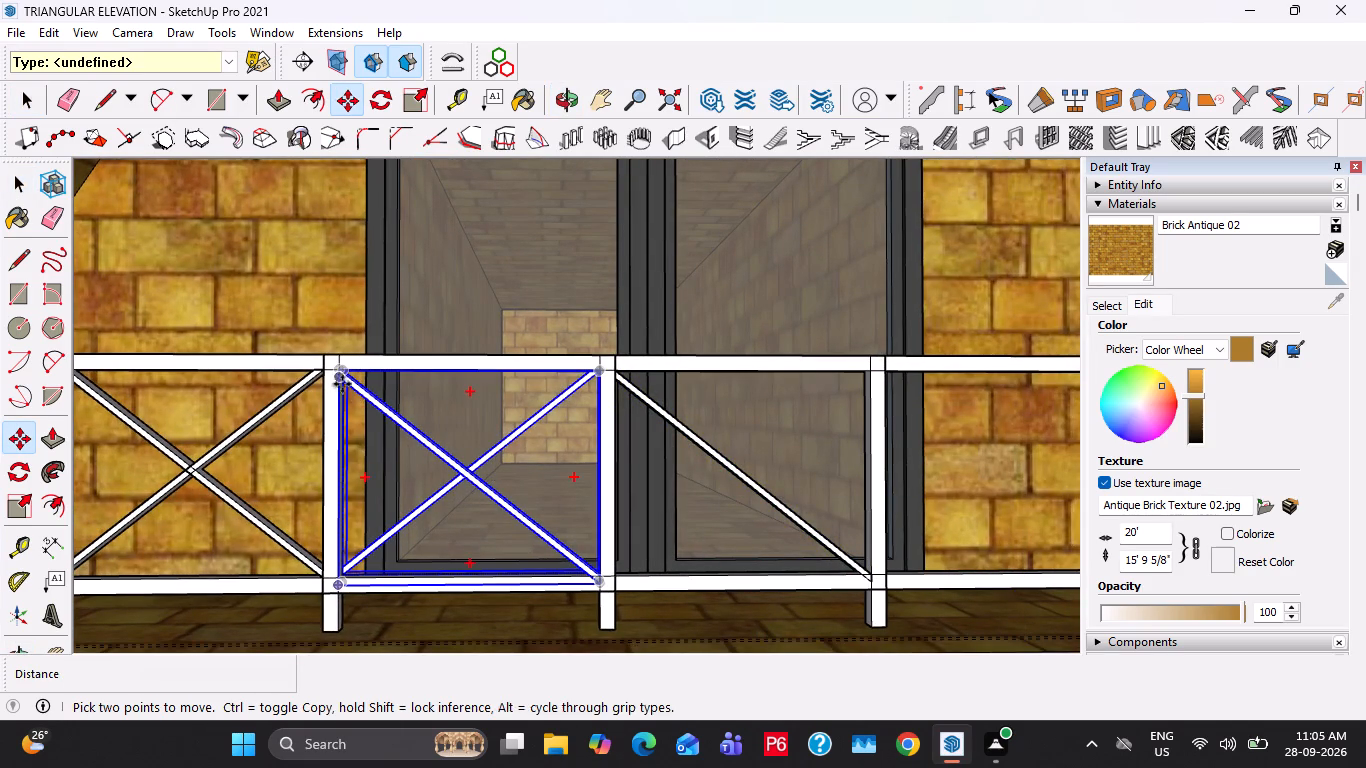
left_click(341, 368)
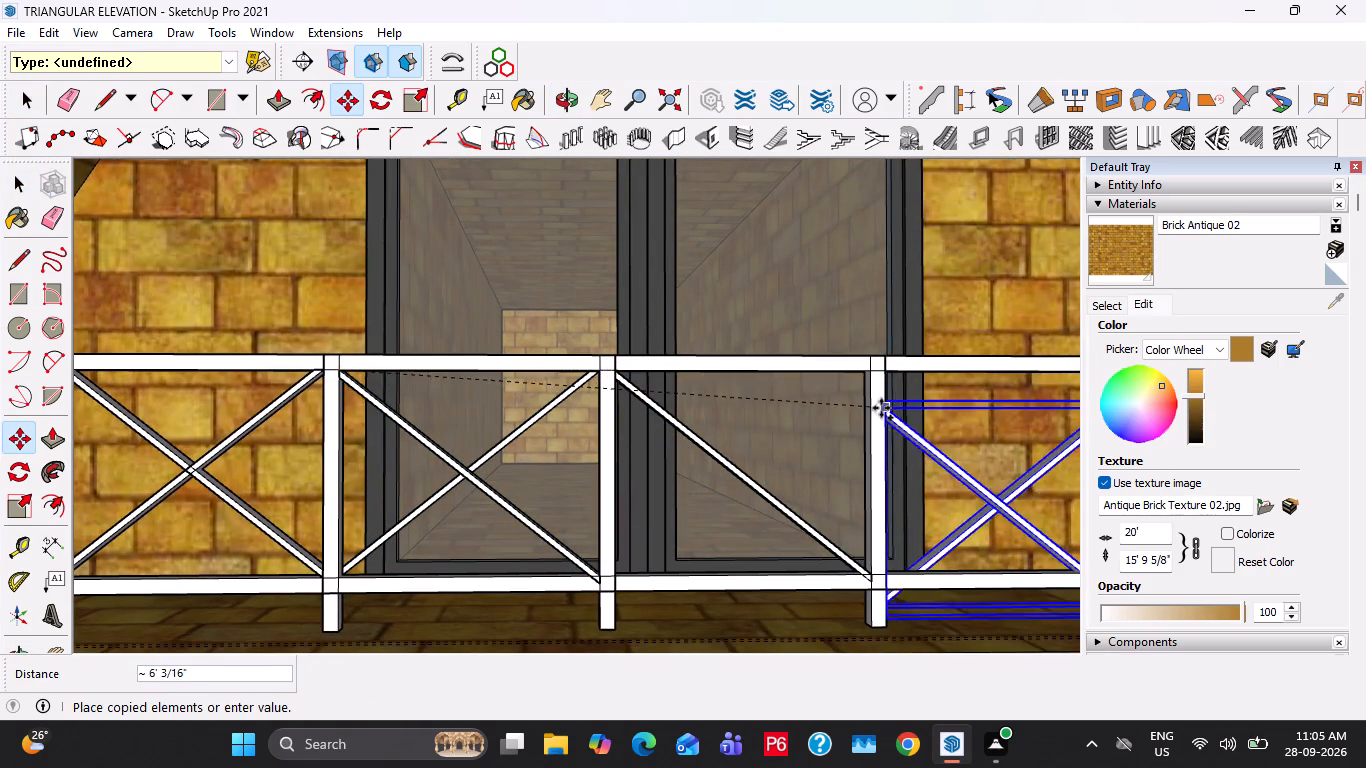
left_click(620, 372)
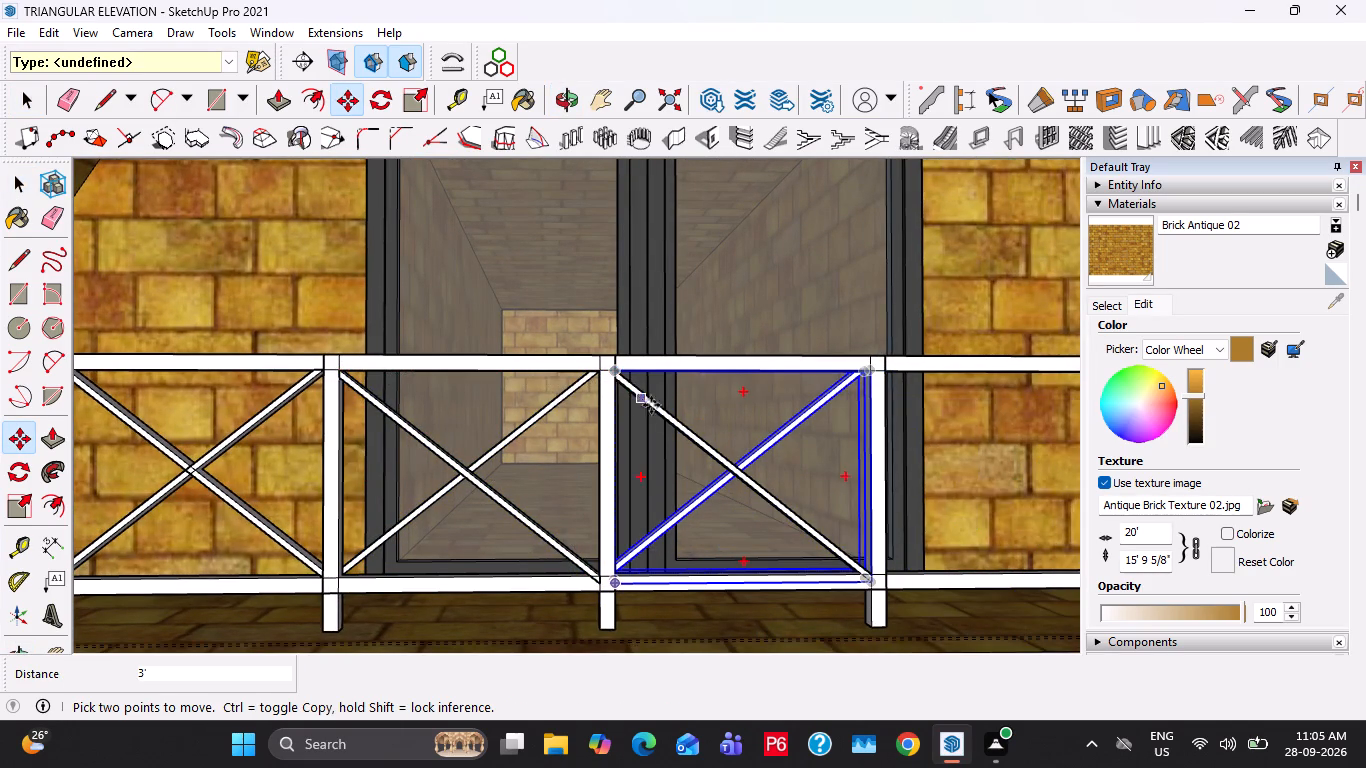
Copy the crossed braces at 3' spacing into the fifth and sixth bays, aligned to each bay's post corner.
left_click(622, 372)
middle_click_drag(840, 441, 636, 443, "shift")
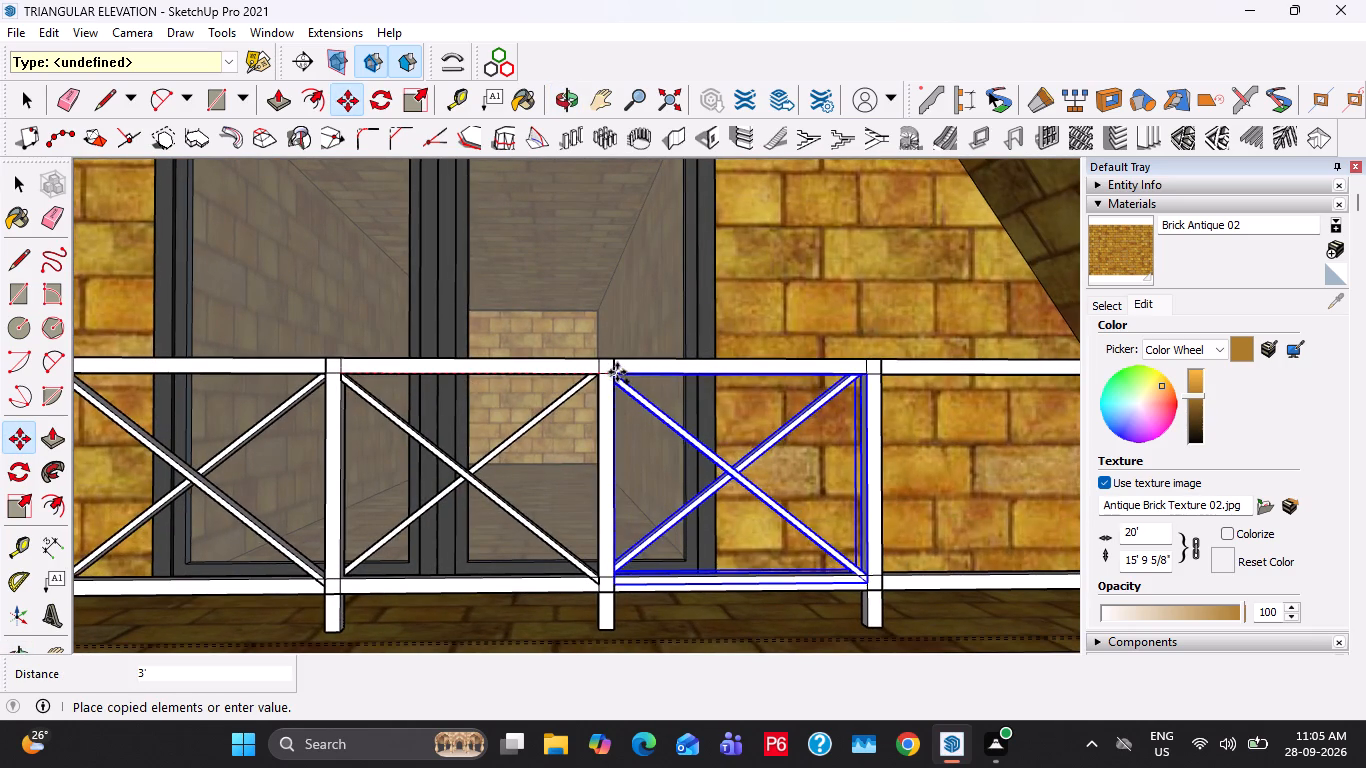
scroll(614, 370, "up", 12)
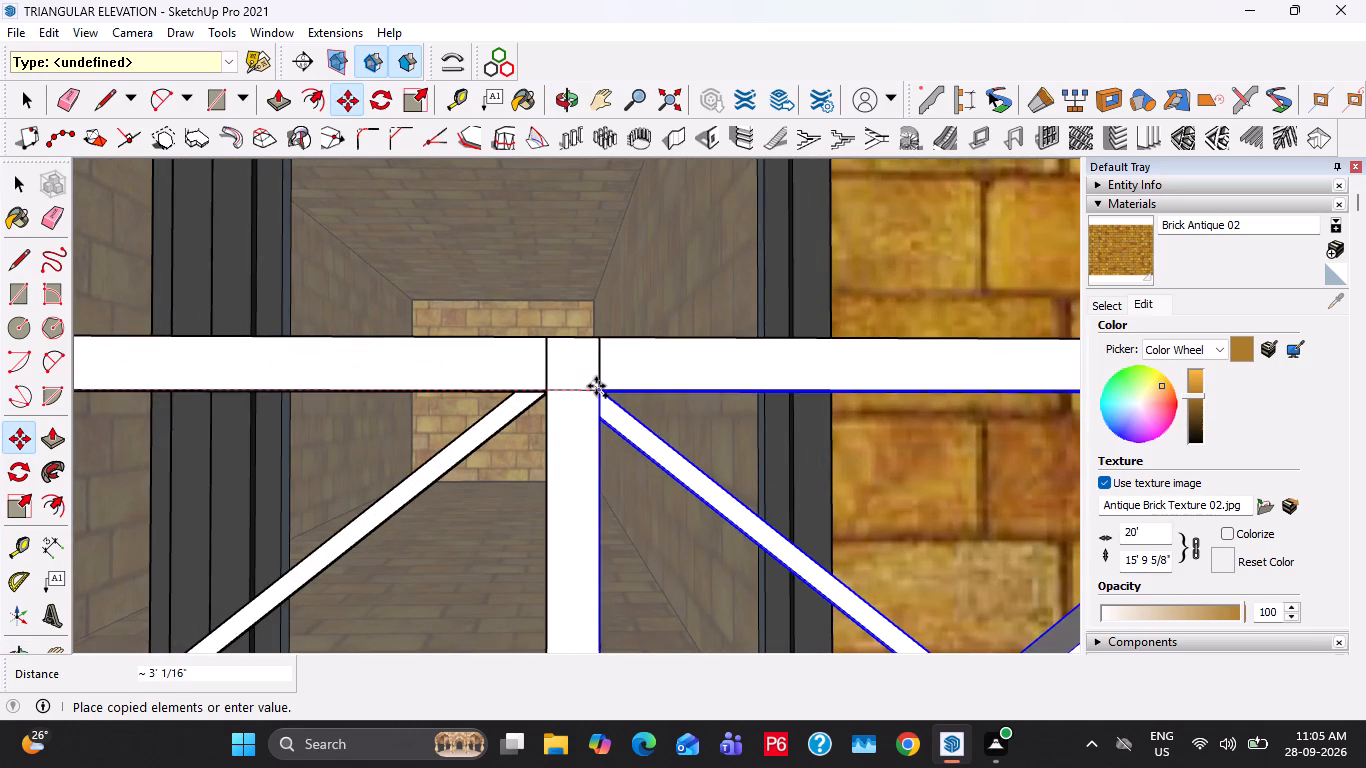
left_click(596, 385)
left_click(599, 394)
scroll(466, 408, "down", 6)
middle_click_drag(850, 510, 536, 451, "shift")
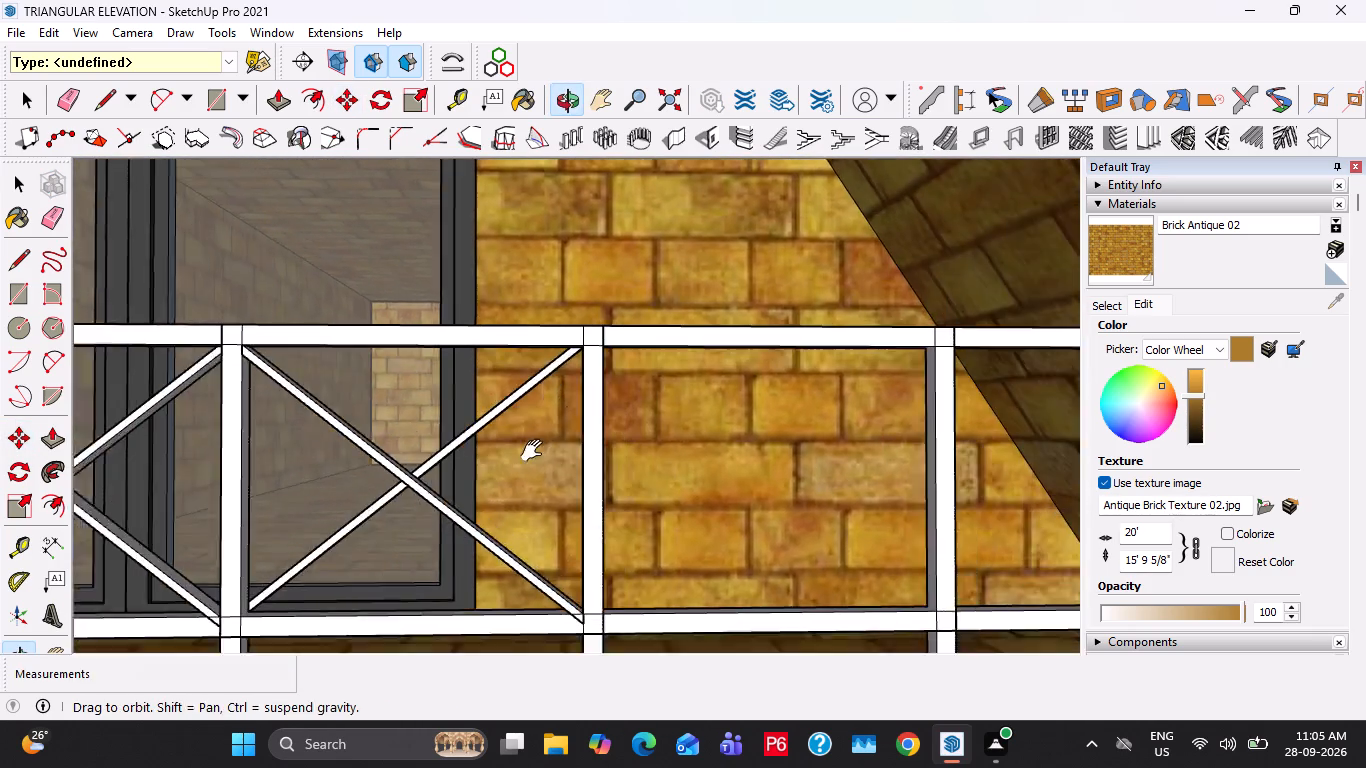
middle_click_drag(536, 451, 505, 472, "shift")
scroll(537, 370, "up", 3)
left_click(523, 362)
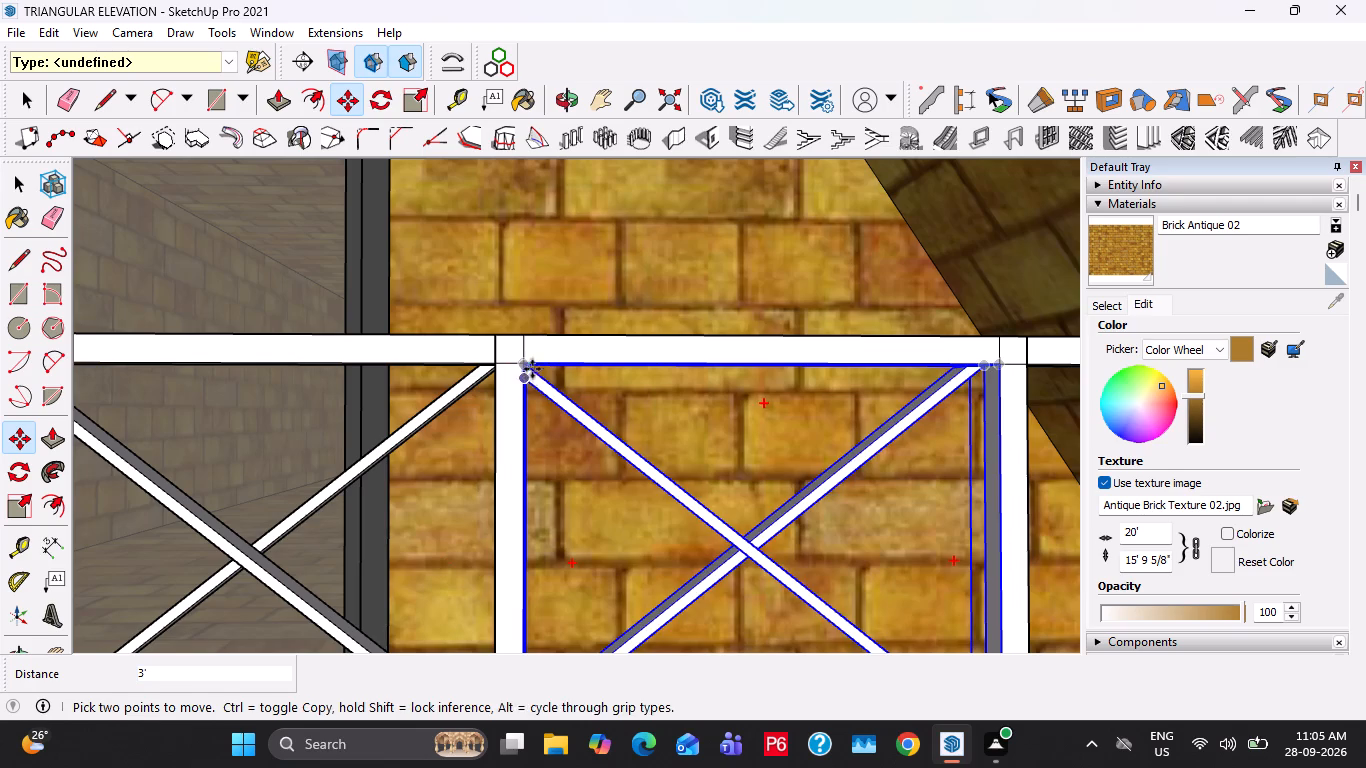
Copy the crossed braces from the sixth bay into the seventh bay, aligned to the last post under the sloping roof.
left_click(529, 364)
middle_click_drag(810, 457, 428, 425, "shift")
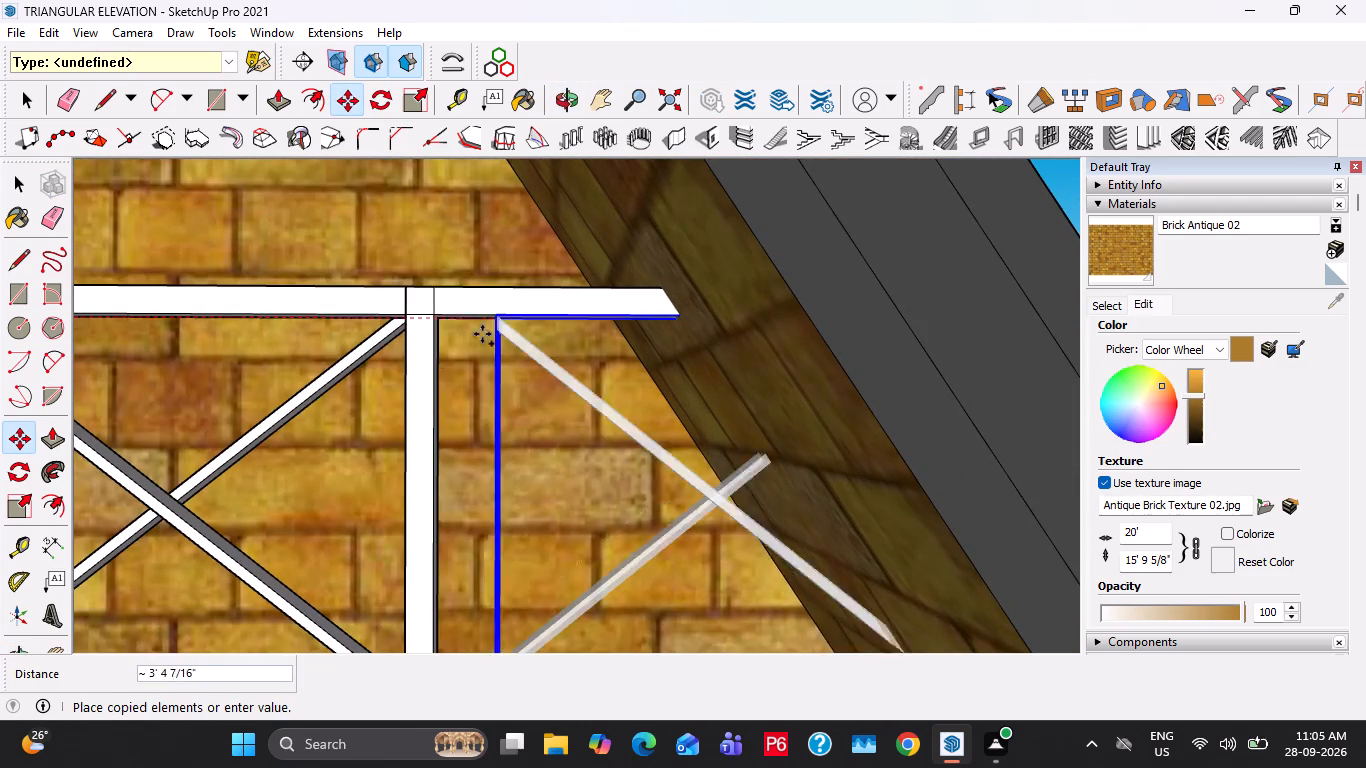
left_click(433, 312)
key("space")
scroll(505, 349, "down", 6)
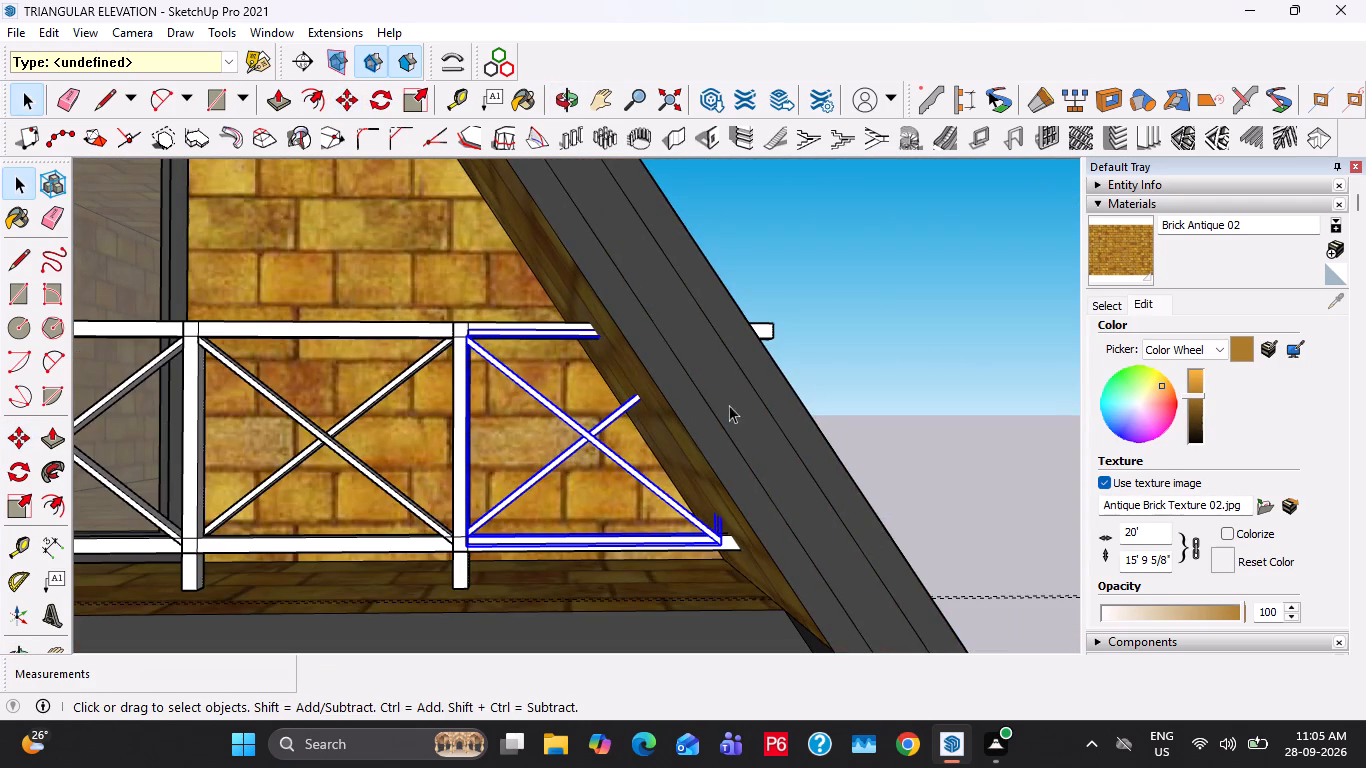
Open the top rail group and push its end protruding through the sloping roof back by about 1' 6 3/8".
key("Escape")
key("Escape")
middle_click_drag(747, 382, 520, 484)
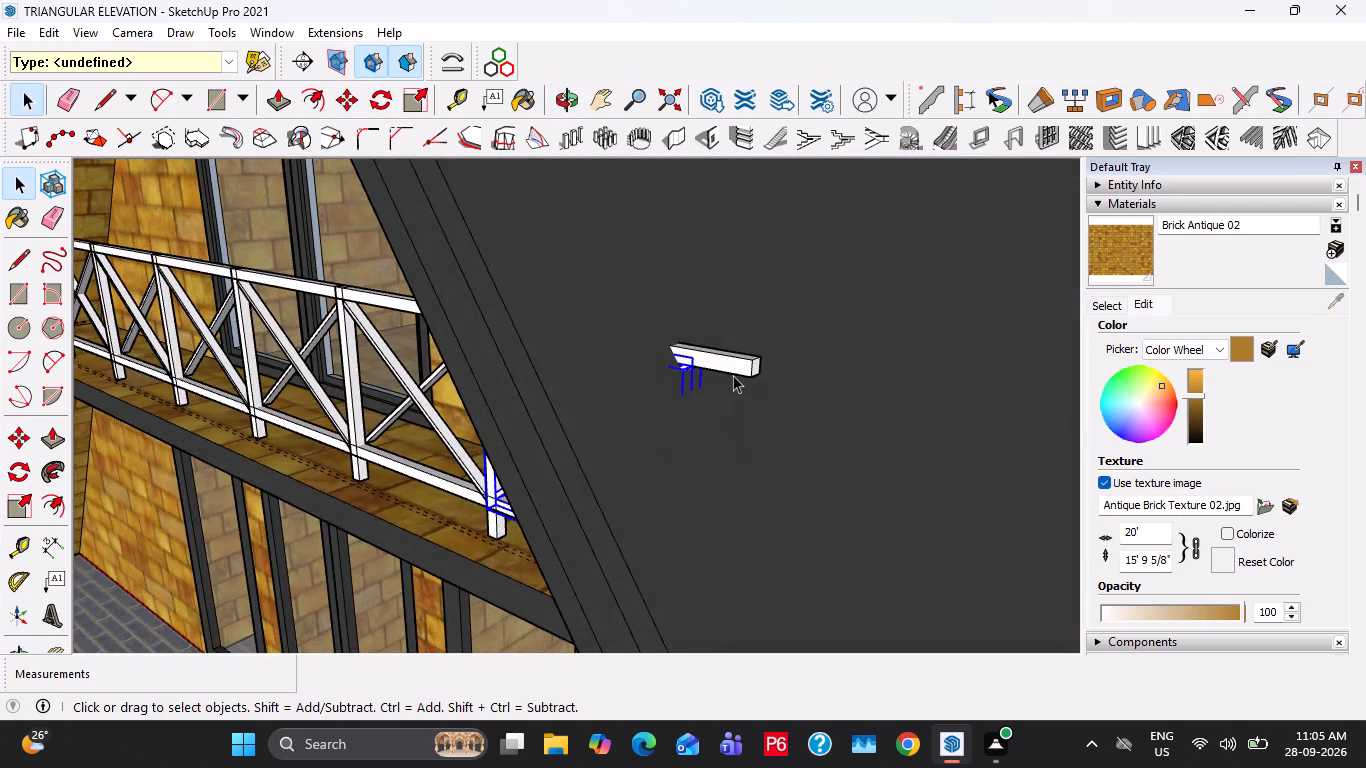
double_click(733, 375)
left_click(755, 367)
left_click(755, 367)
key("p")
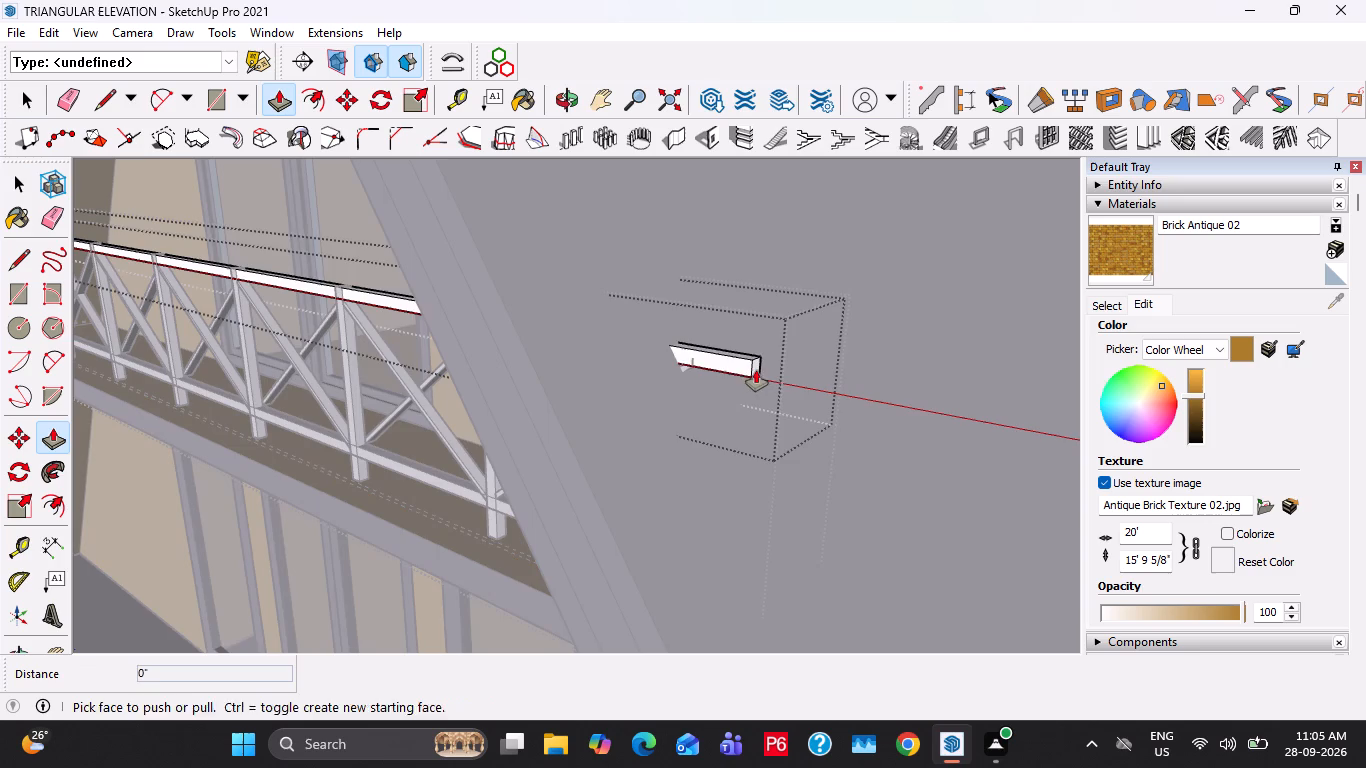
left_click(756, 370)
middle_click_drag(654, 376, 866, 378)
middle_click_drag(732, 358, 805, 347)
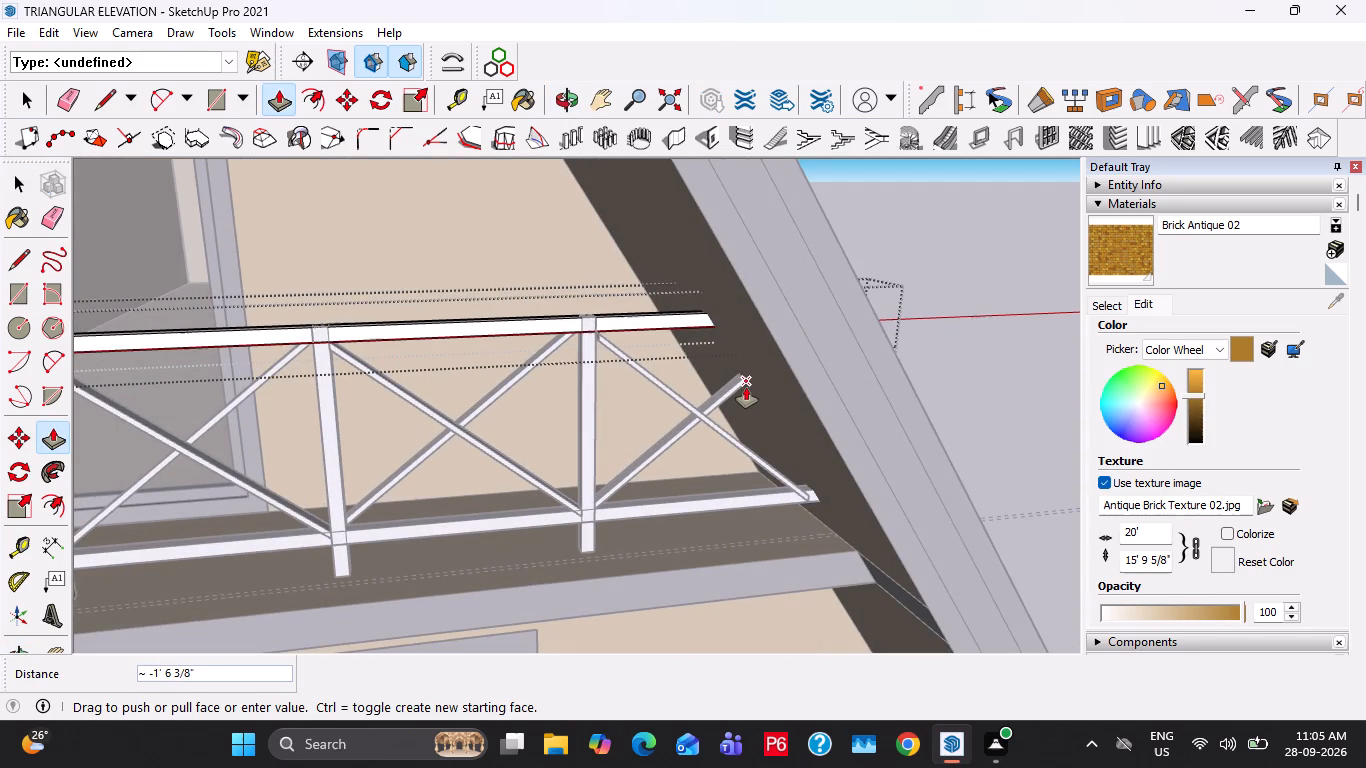
left_click(746, 387)
key("space")
scroll(719, 401, "down", 4)
key("Escape")
key("Escape")
scroll(539, 379, "down", 4)
Sample the dark Color M07 material from the balcony door frame and paint the railing's rails and posts with it.
middle_click_drag(431, 403, 393, 360)
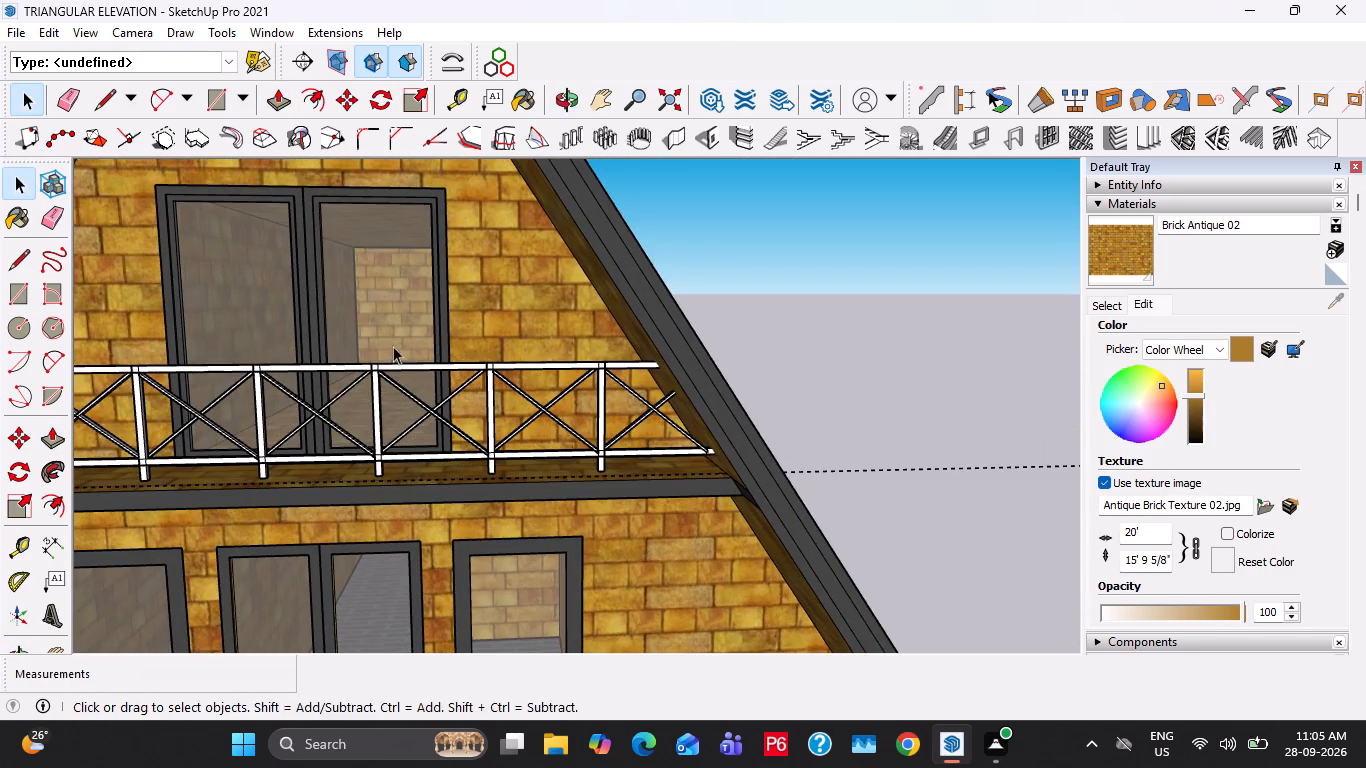
middle_click_drag(461, 315, 729, 338, "shift")
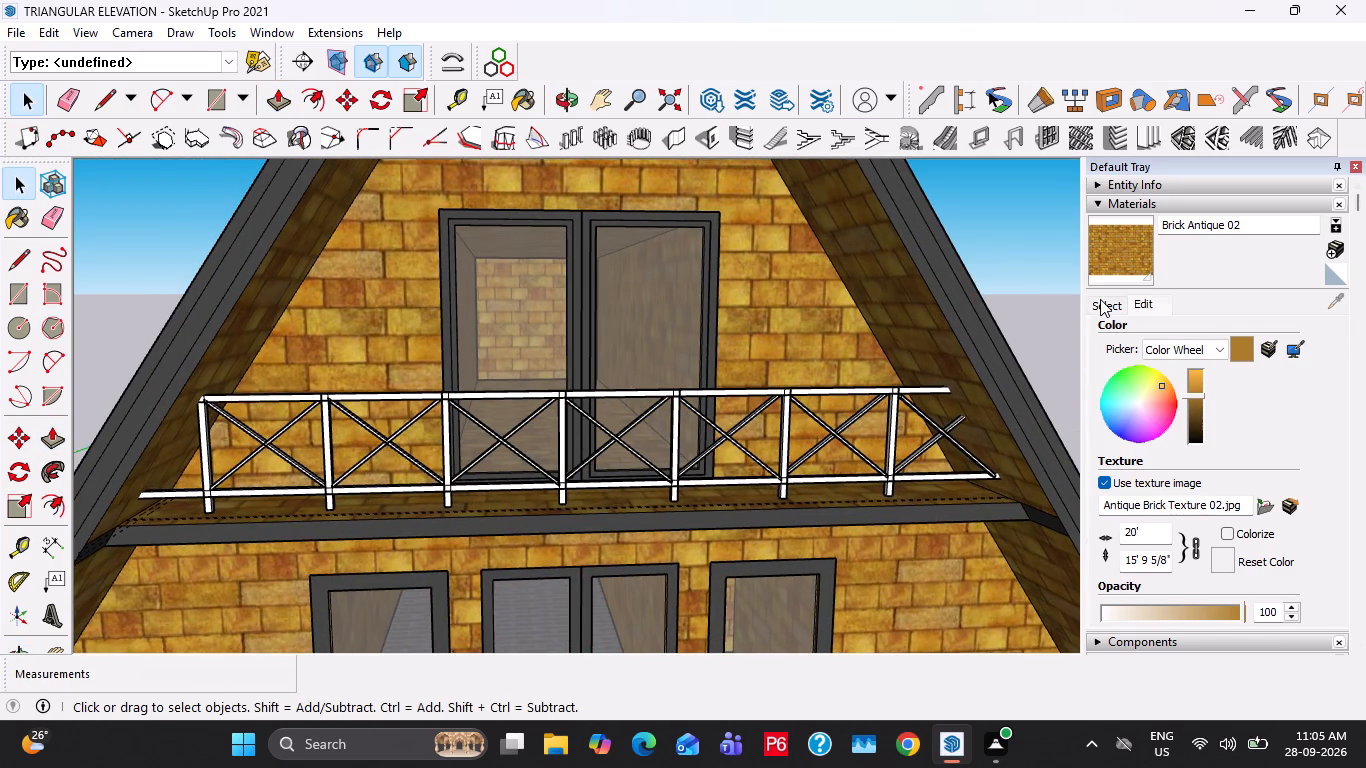
left_click(1100, 299)
left_click(1331, 306)
left_click(714, 220)
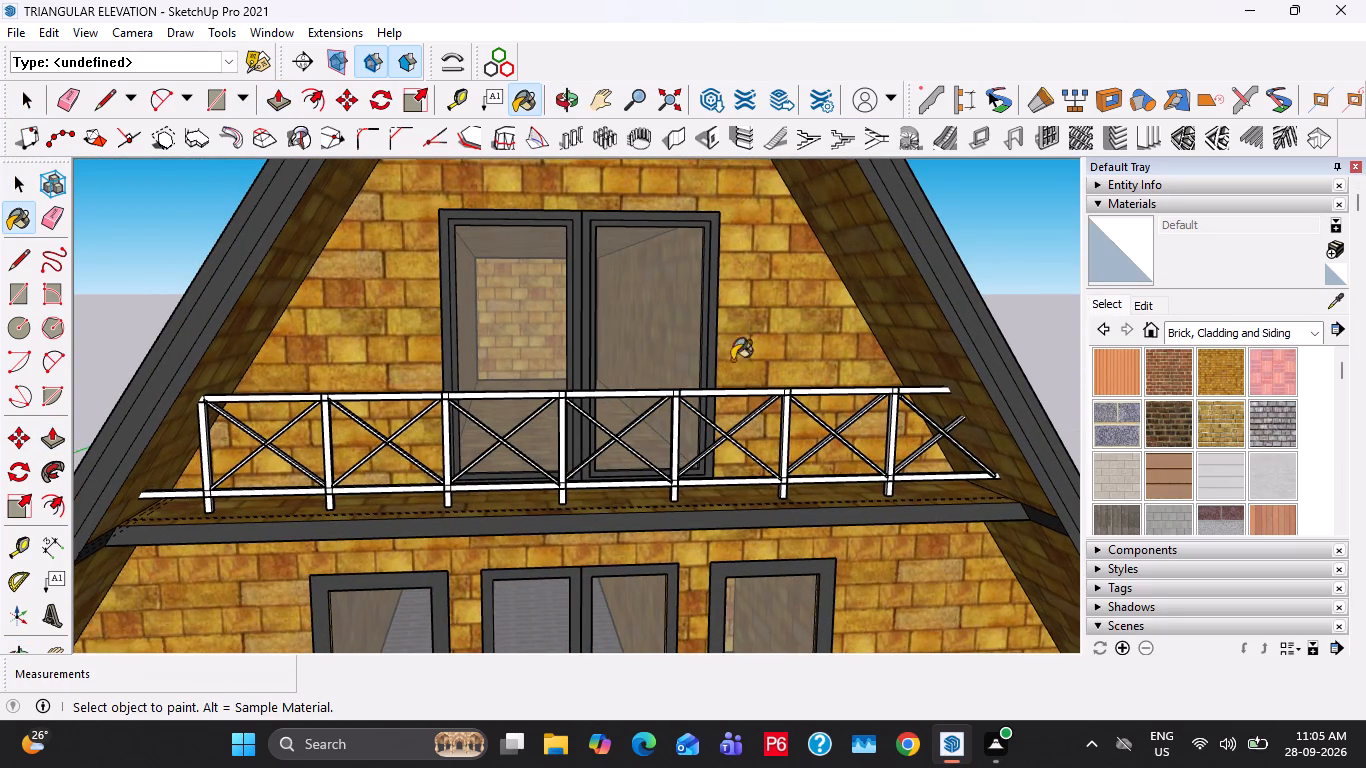
left_click(759, 395)
left_click(1334, 300)
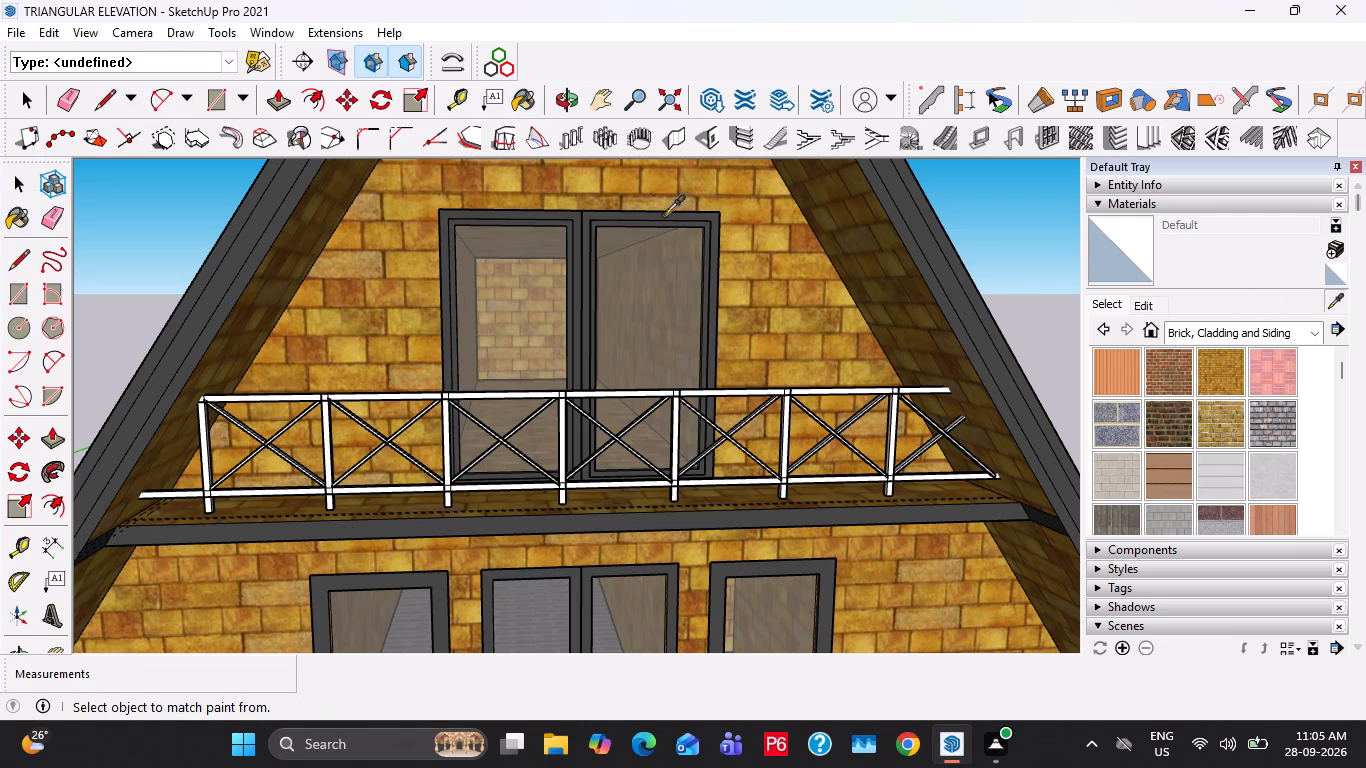
scroll(650, 182, "up", 7)
left_click(686, 233)
scroll(655, 289, "down", 5)
left_click(676, 511)
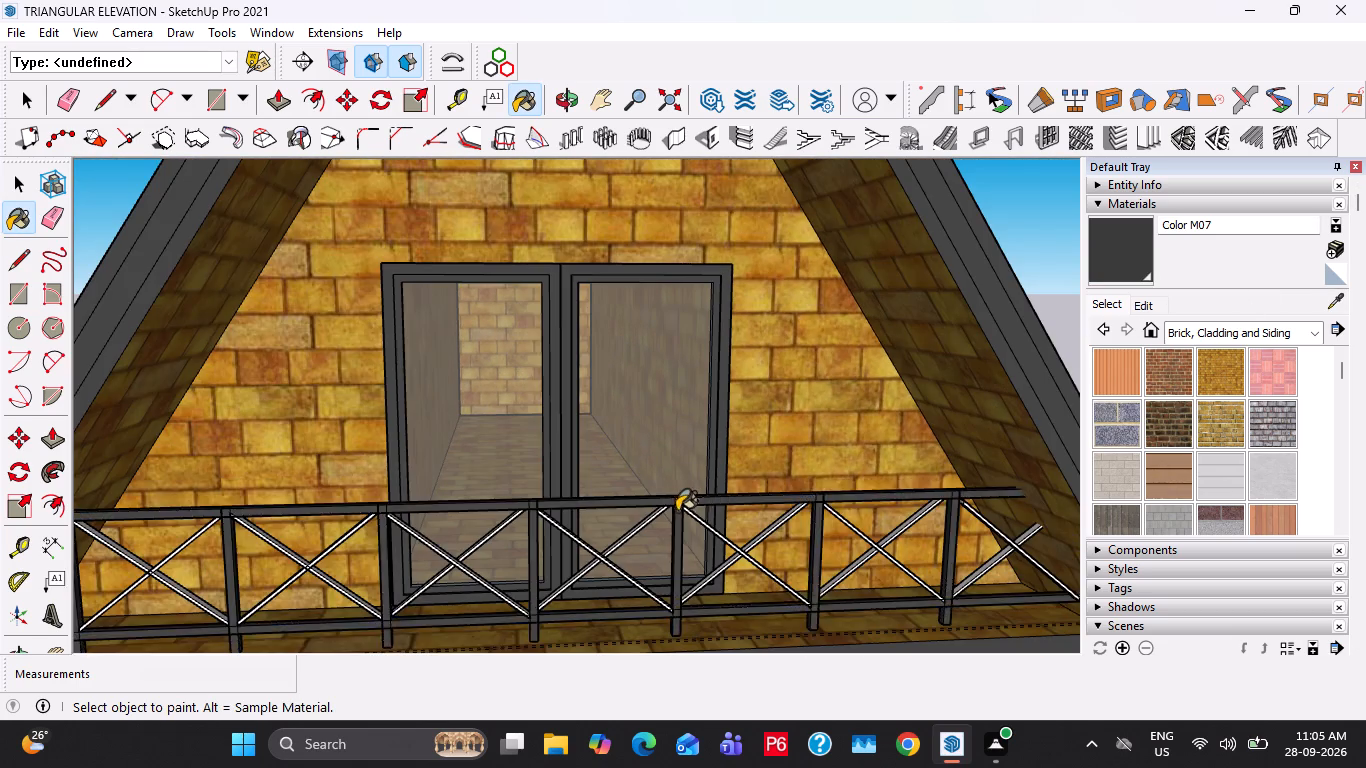
scroll(625, 460, "down", 9)
key("space")
Paint both crossed braces in the fourth bay with Color M07.
scroll(531, 497, "up", 10)
left_click(1095, 264)
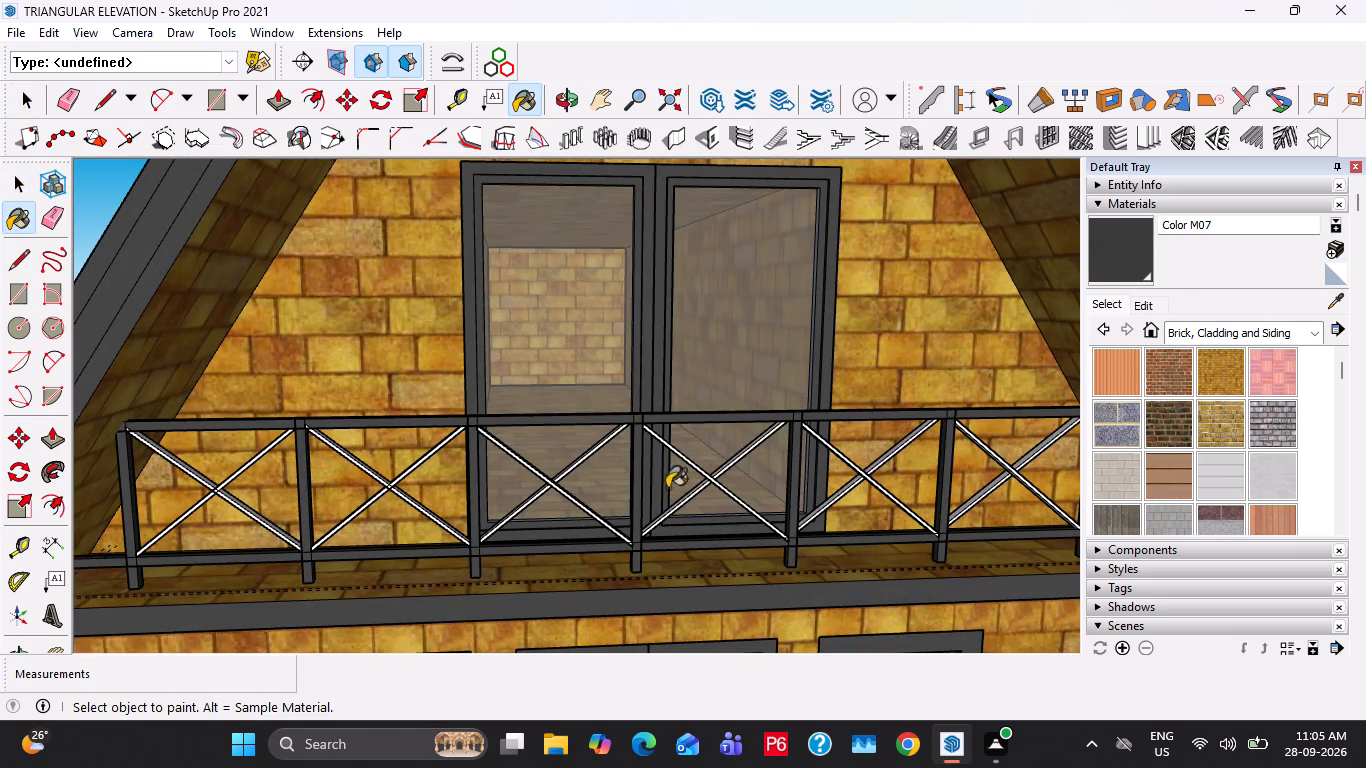
left_click(690, 491)
left_click(716, 483)
left_click(724, 492)
left_click(738, 493)
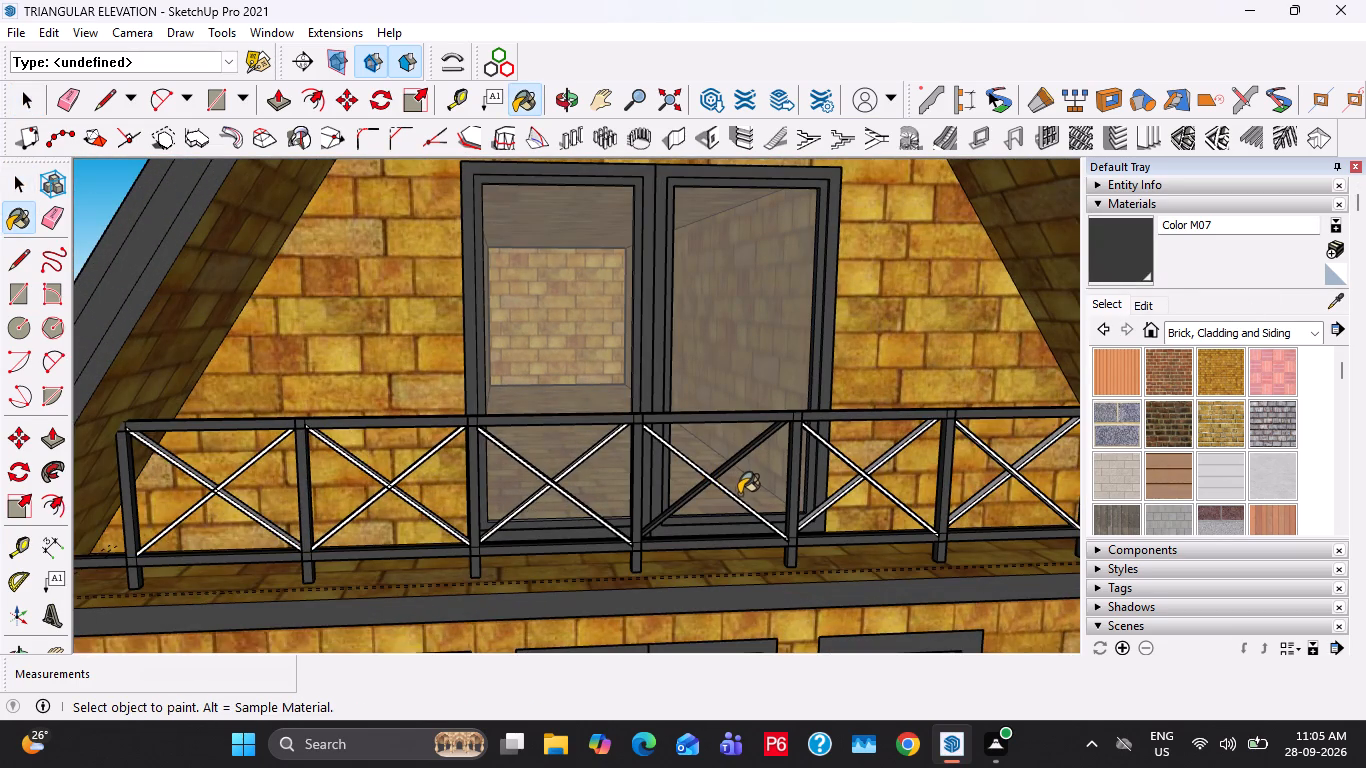
key("ctrl+z")
left_click(737, 502)
left_click(737, 499)
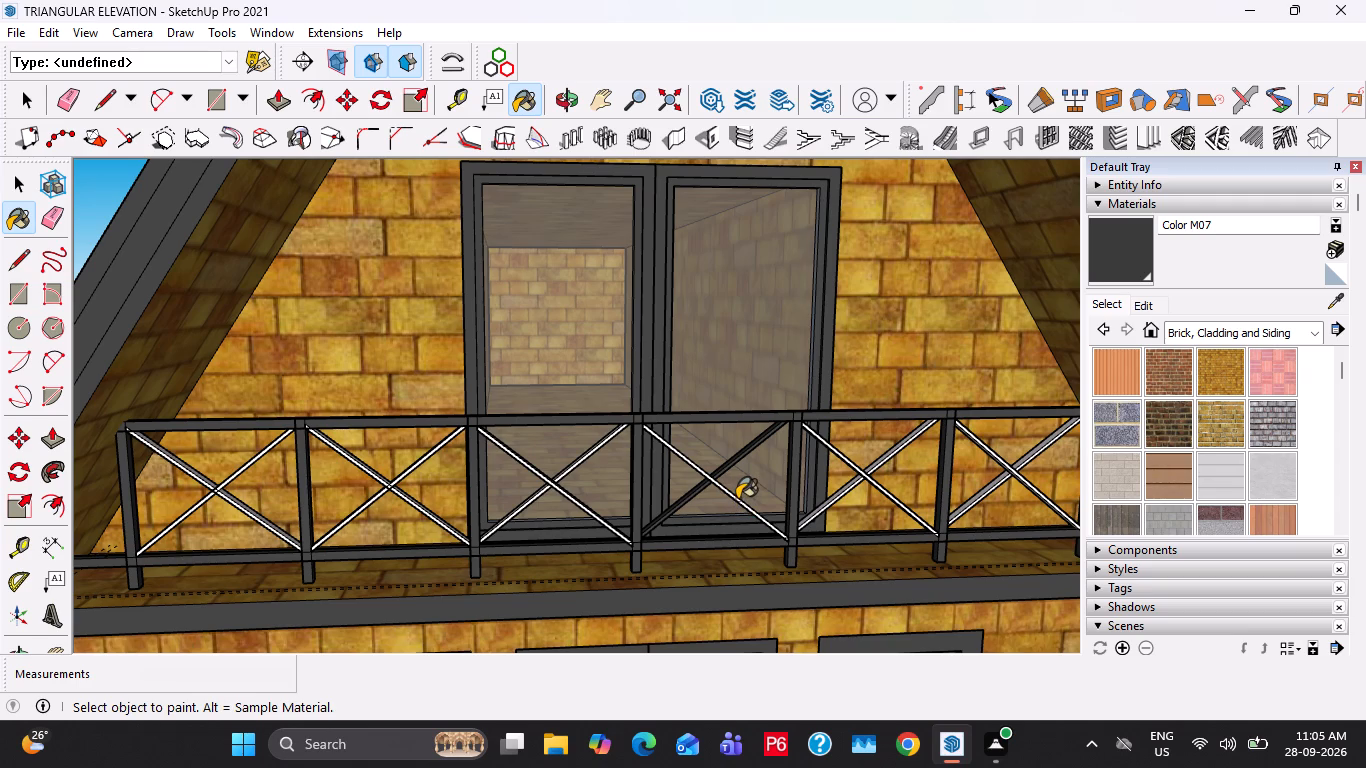
scroll(737, 499, "up", 9)
left_click(725, 494)
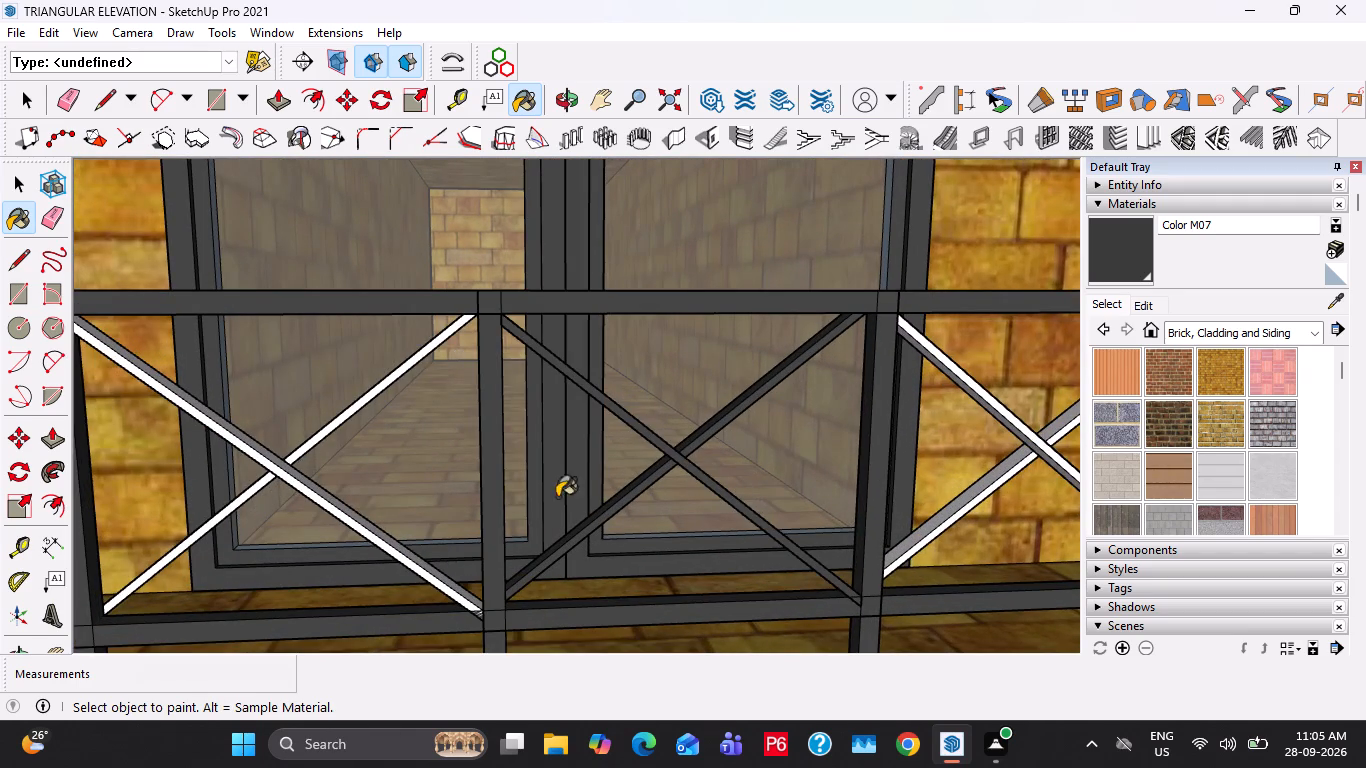
Paint the crossed braces in the third, second and first bays with Color M07.
left_click(399, 552)
left_click(309, 442)
scroll(316, 448, "down", 1, "shift")
middle_click_drag(316, 448, 447, 448, "shift")
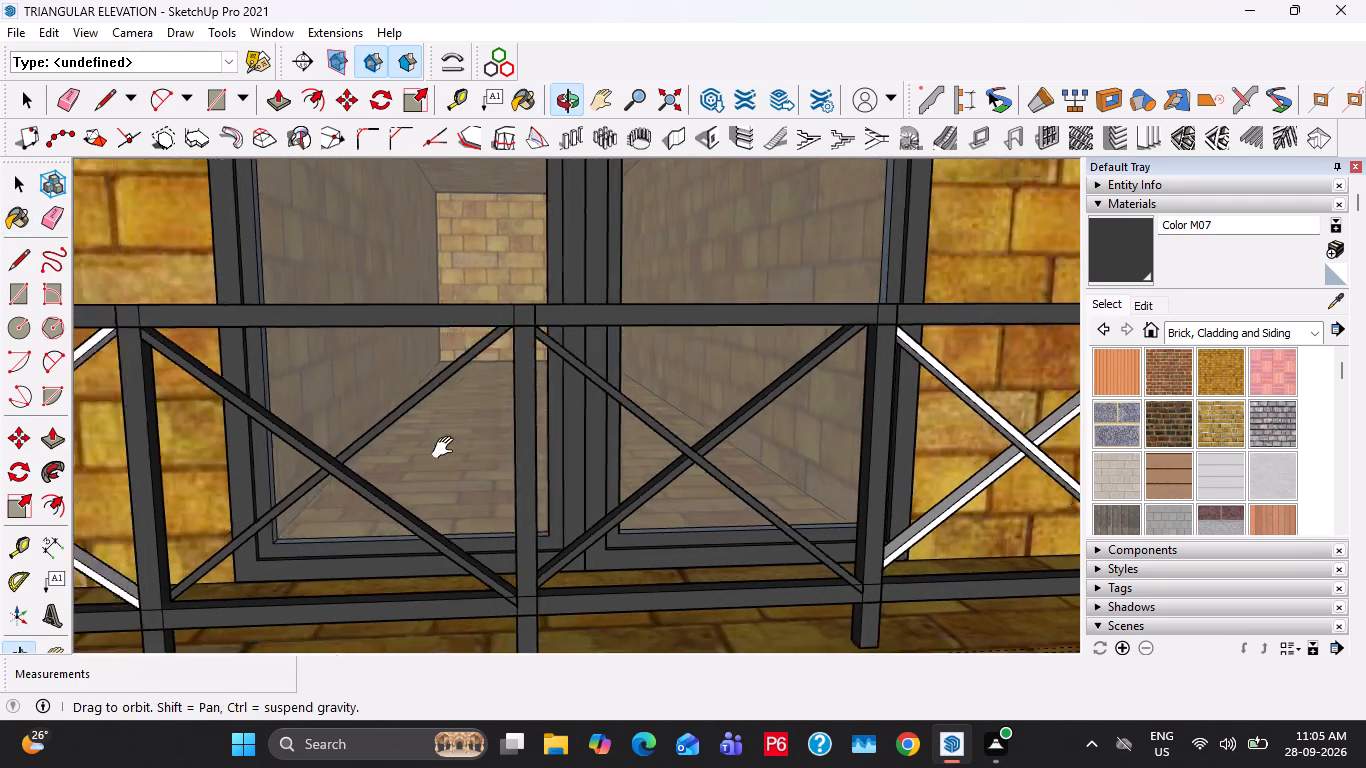
middle_click_drag(447, 448, 782, 440, "shift")
left_click(394, 470)
left_click(414, 435)
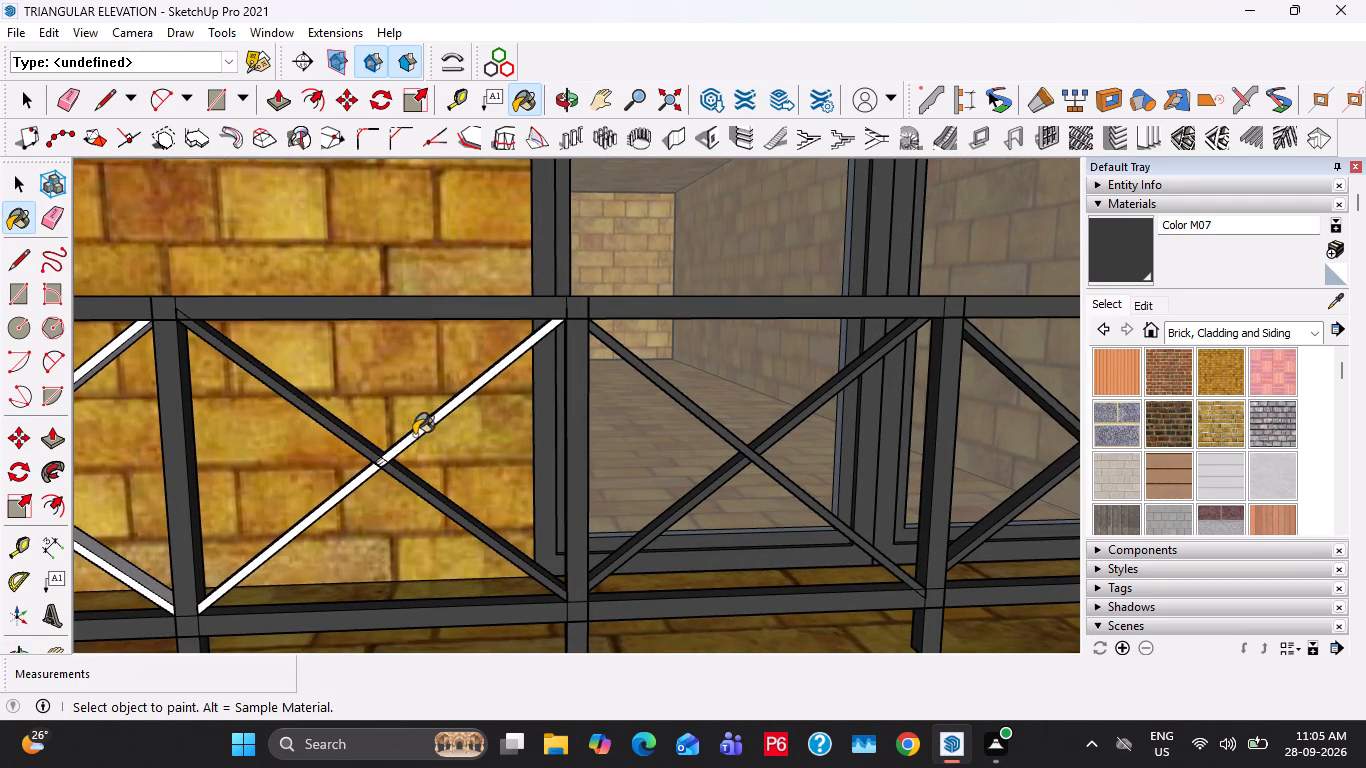
middle_click_drag(301, 465, 743, 420, "shift")
left_click(600, 423)
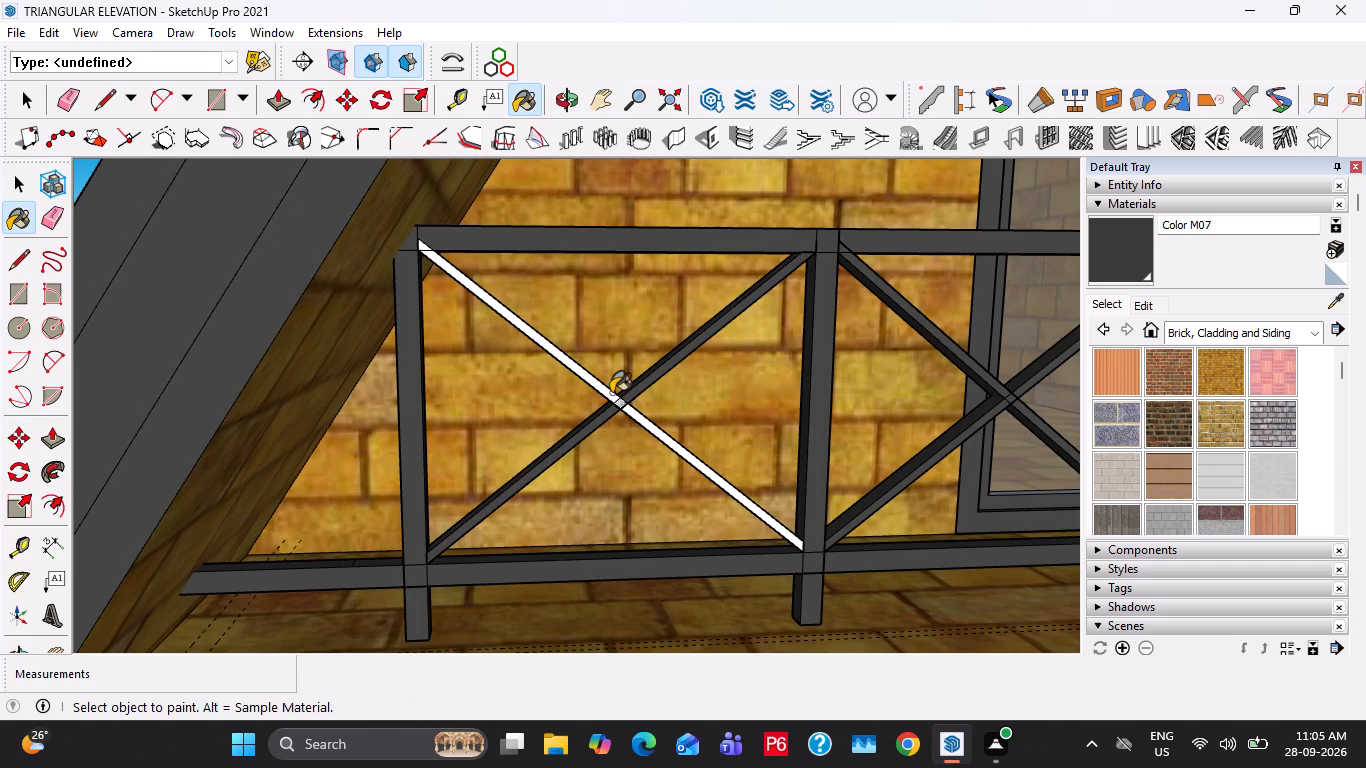
left_click(611, 393)
Paint the crossed braces in the three remaining unpainted railing bays with Color M07.
scroll(477, 377, "down", 6)
middle_click_drag(924, 450, 306, 449, "shift")
scroll(685, 411, "up", 2)
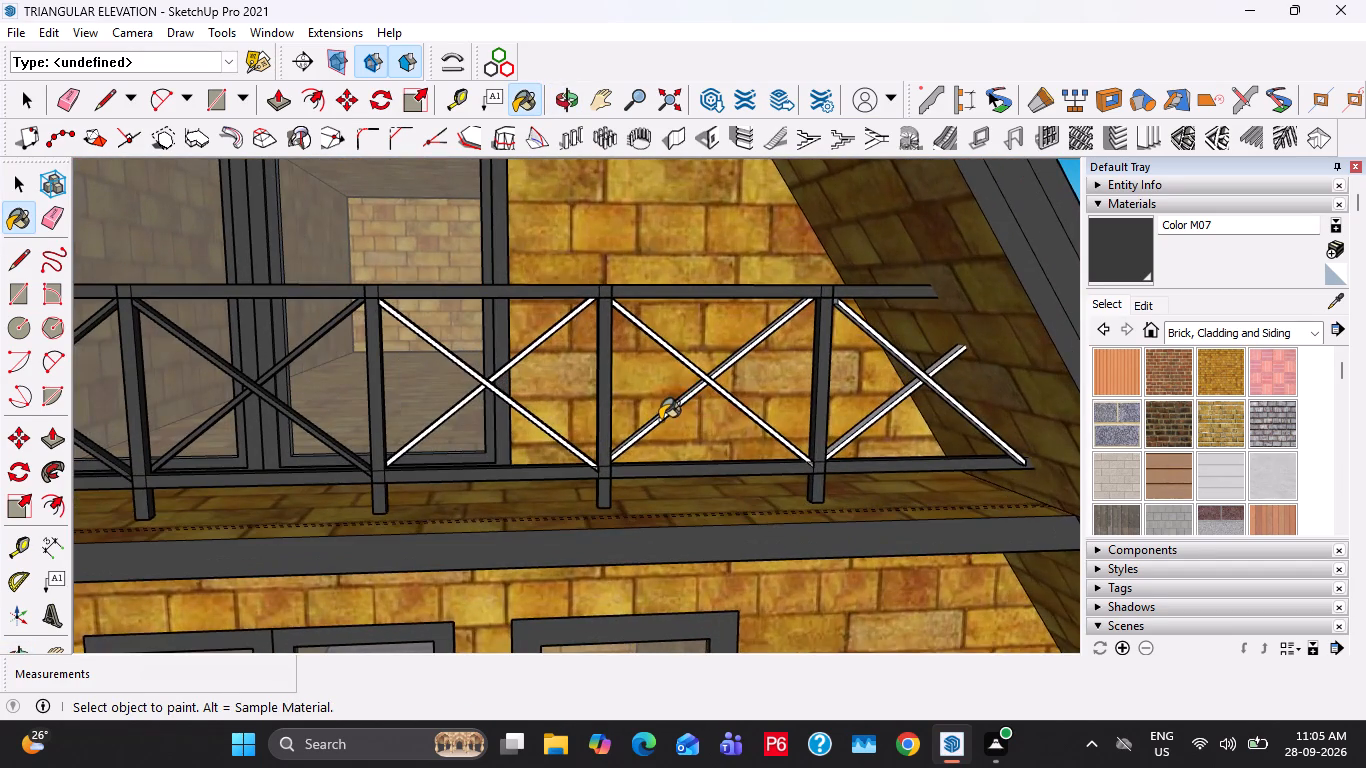
left_click(662, 408)
key("ctrl+z")
left_click(691, 397)
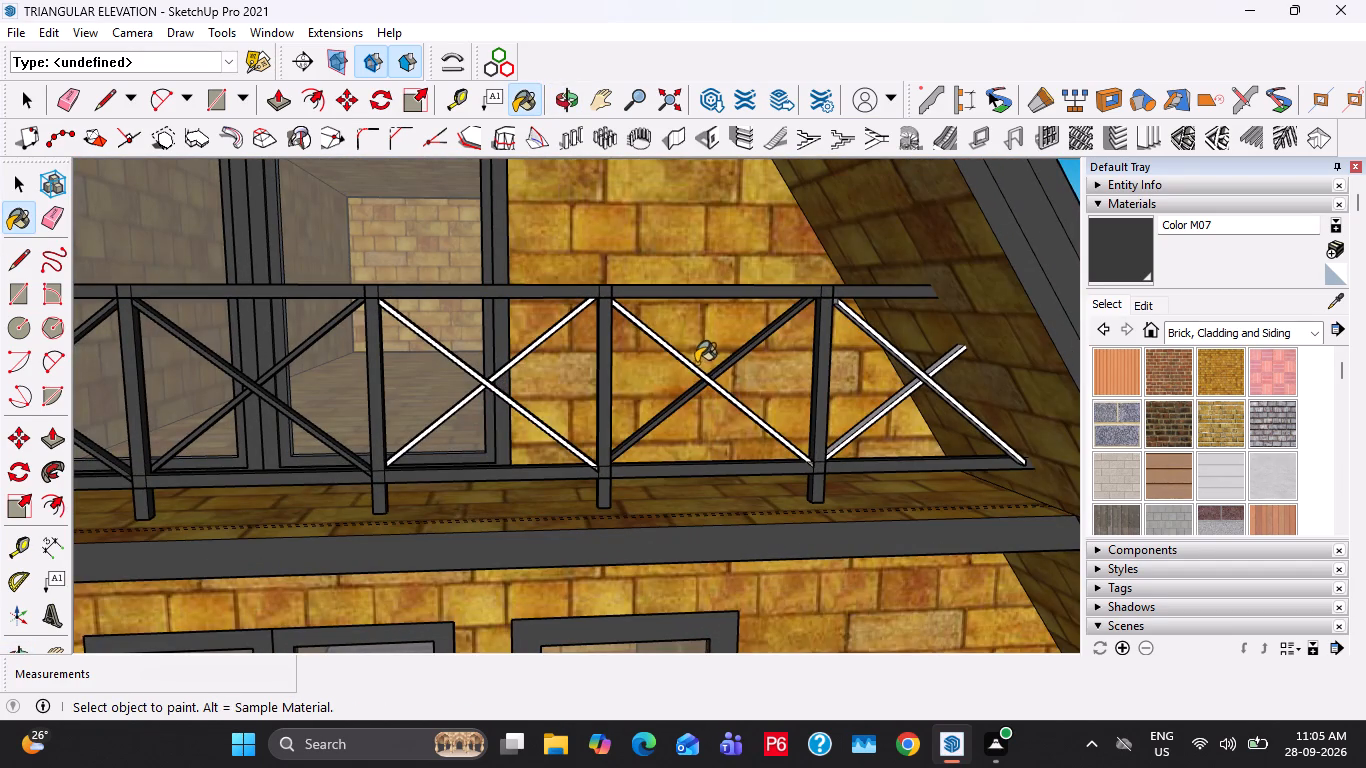
left_click(689, 360)
left_click(492, 370)
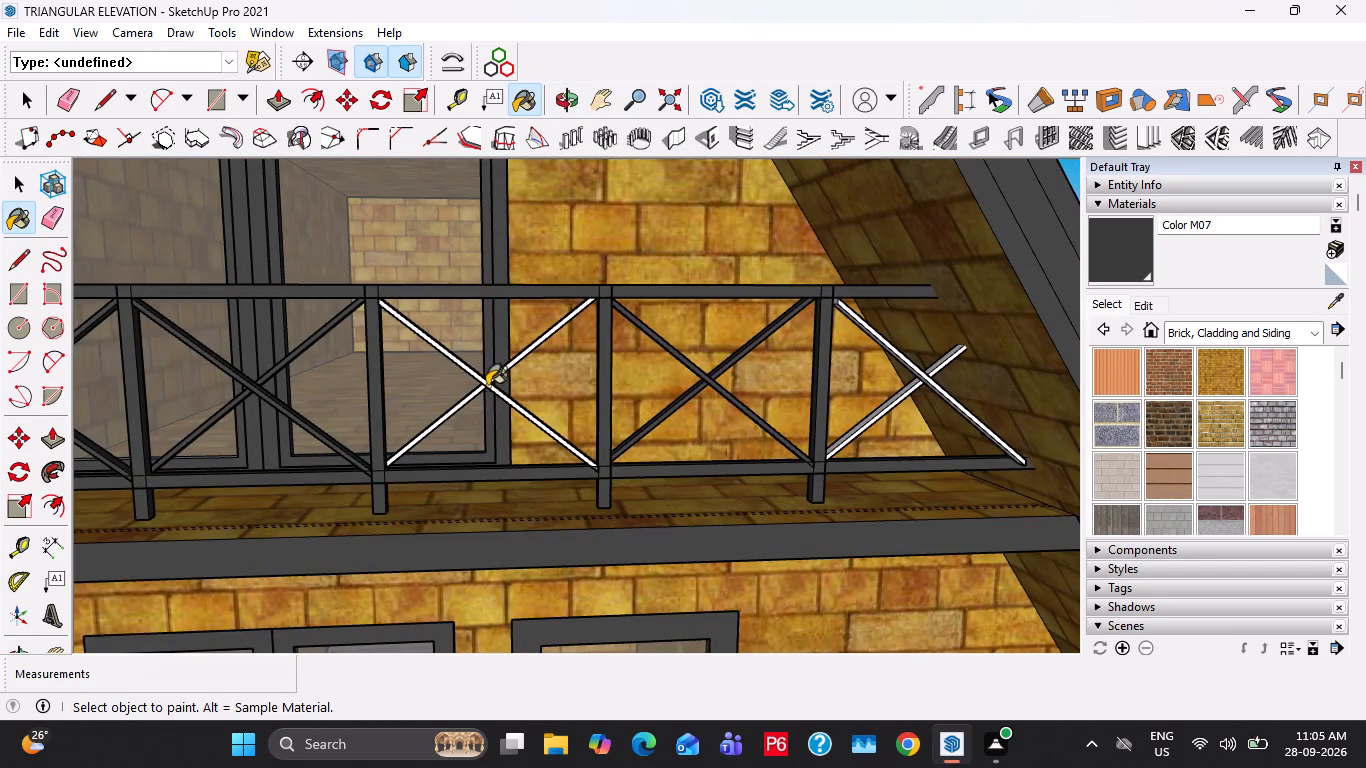
key("ctrl+z")
left_click(481, 393)
left_click(480, 362)
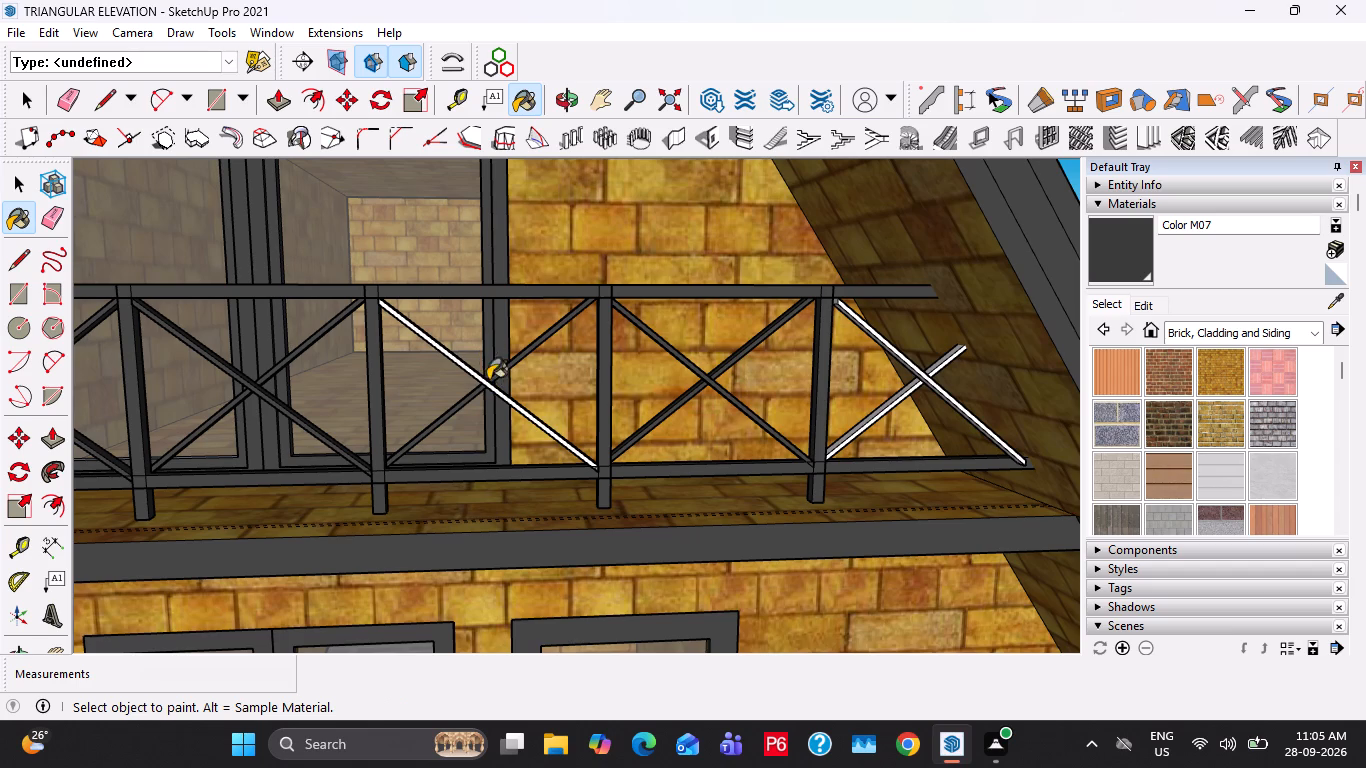
left_click(513, 403)
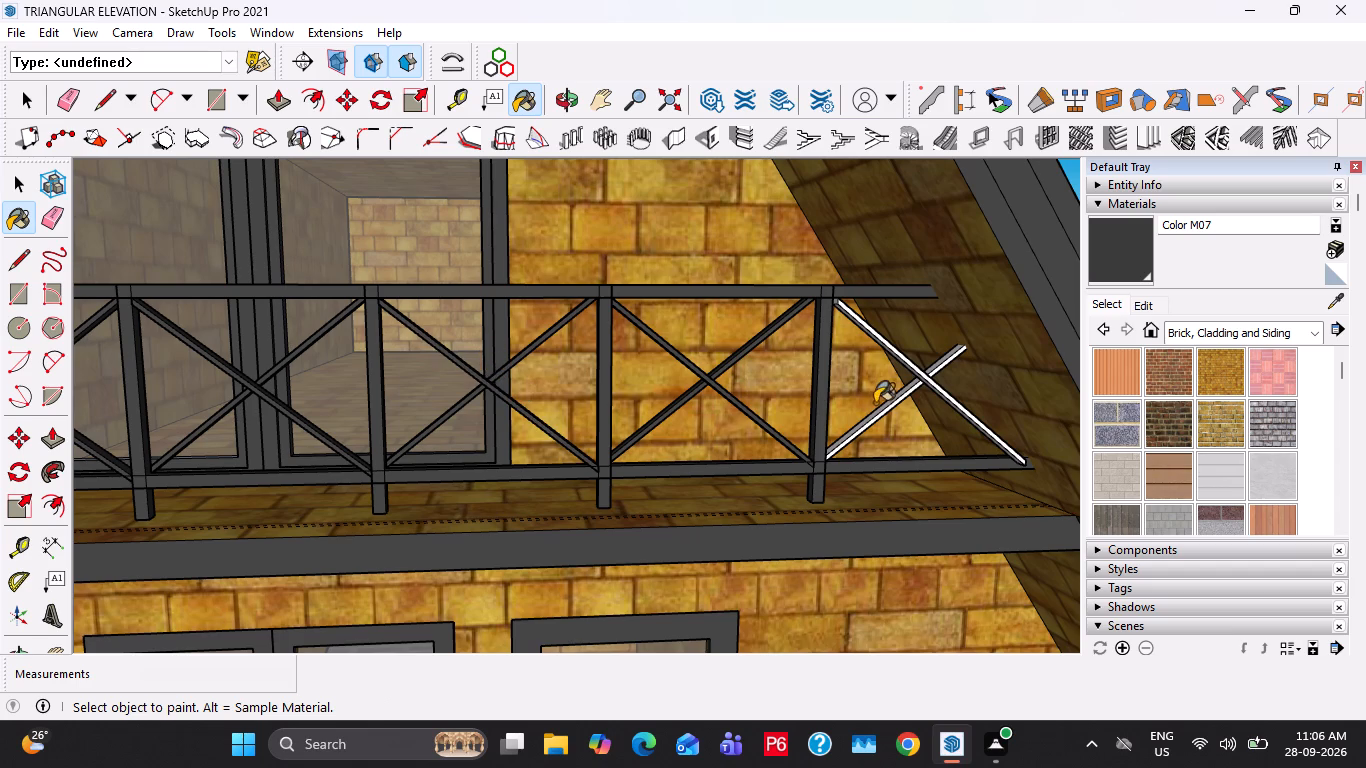
left_click(886, 414)
left_click(907, 365)
scroll(643, 359, "down", 13)
key("space")
key("Escape")
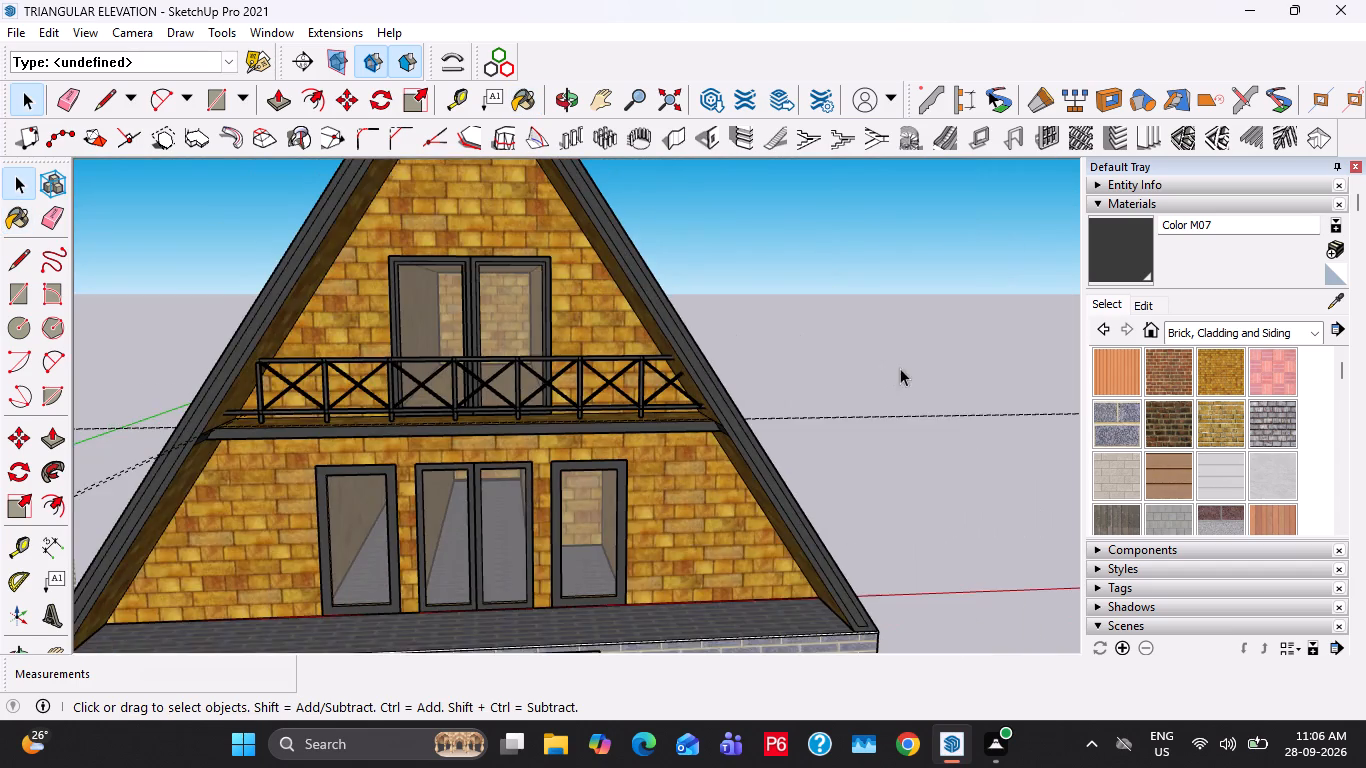
key("Escape")
Delete all guides from the model.
scroll(904, 319, "down", 2)
left_click(47, 32)
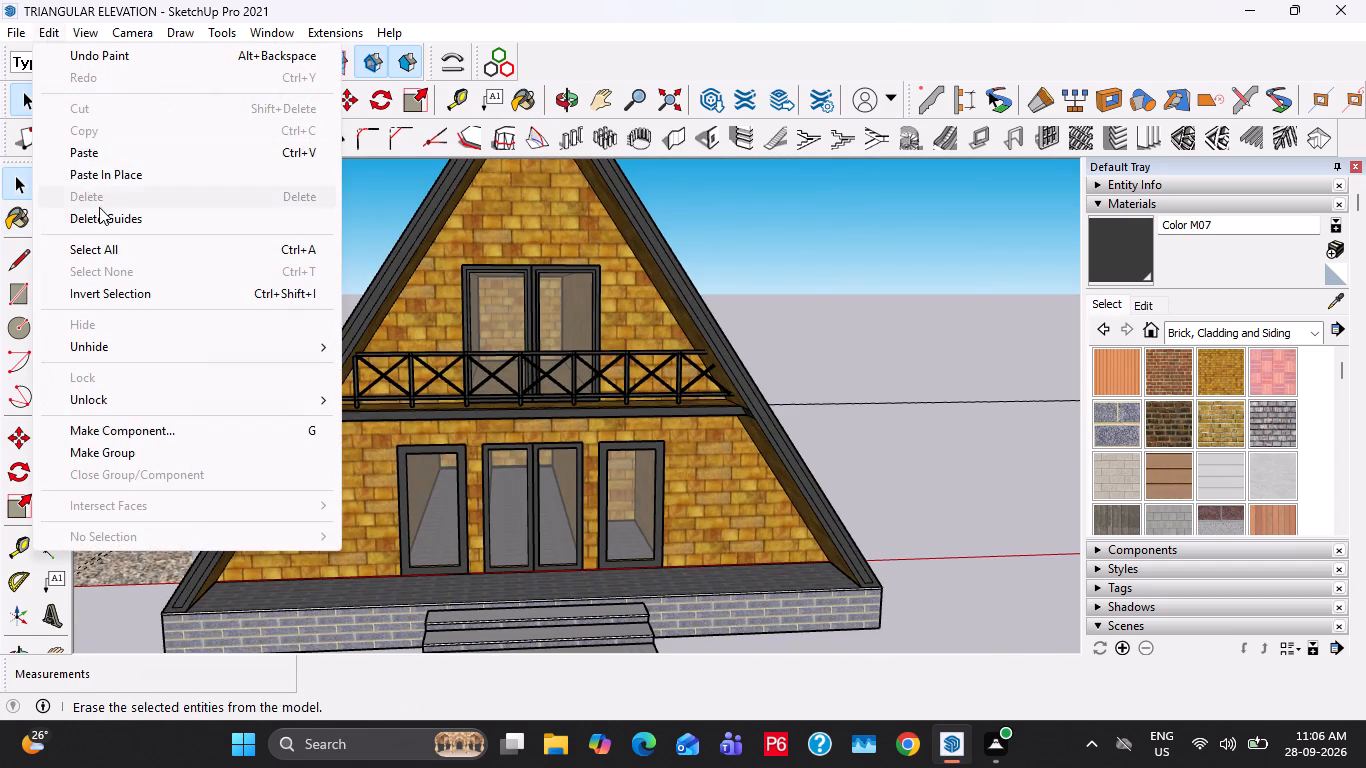
left_click(128, 209)
Place a guide parallel to the plinth's bottom edge, passing through the front corner of the lowest step.
scroll(582, 390, "down", 6)
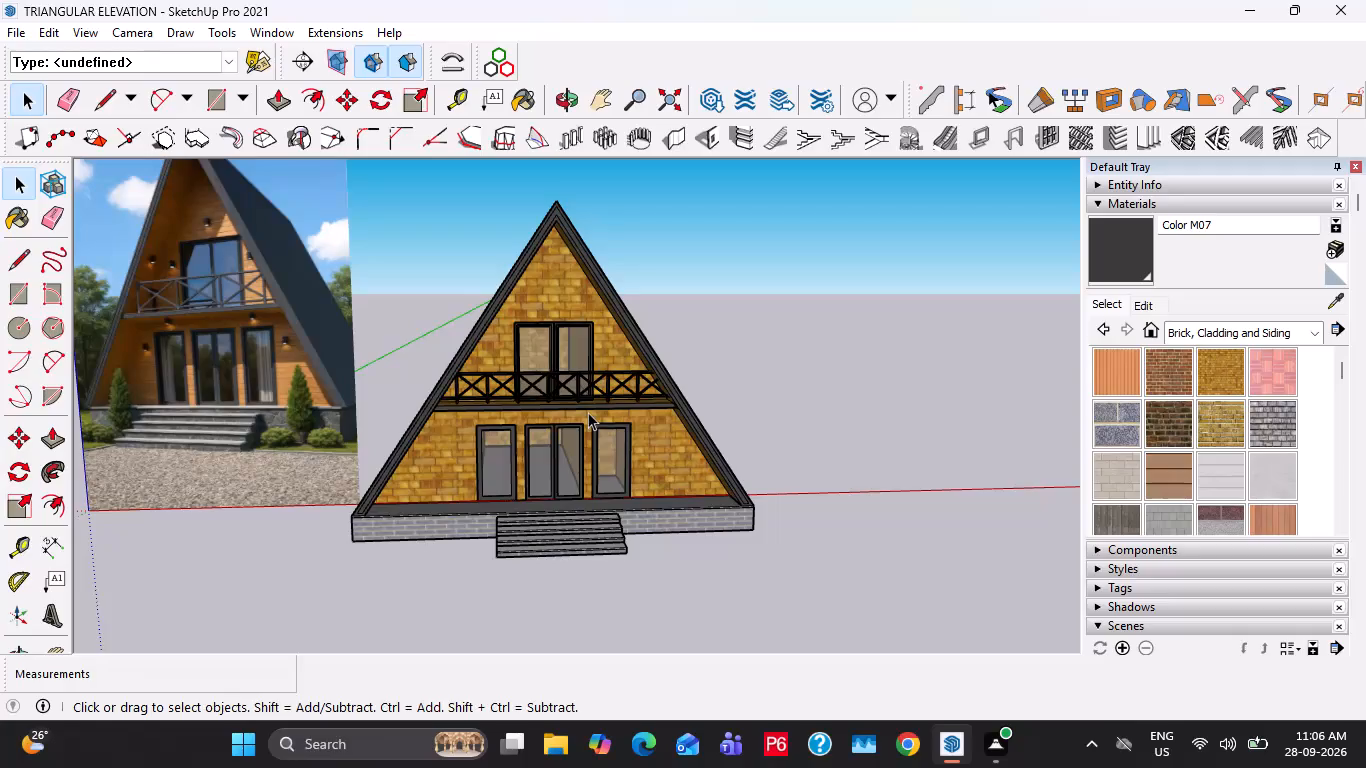
scroll(685, 542, "up", 4)
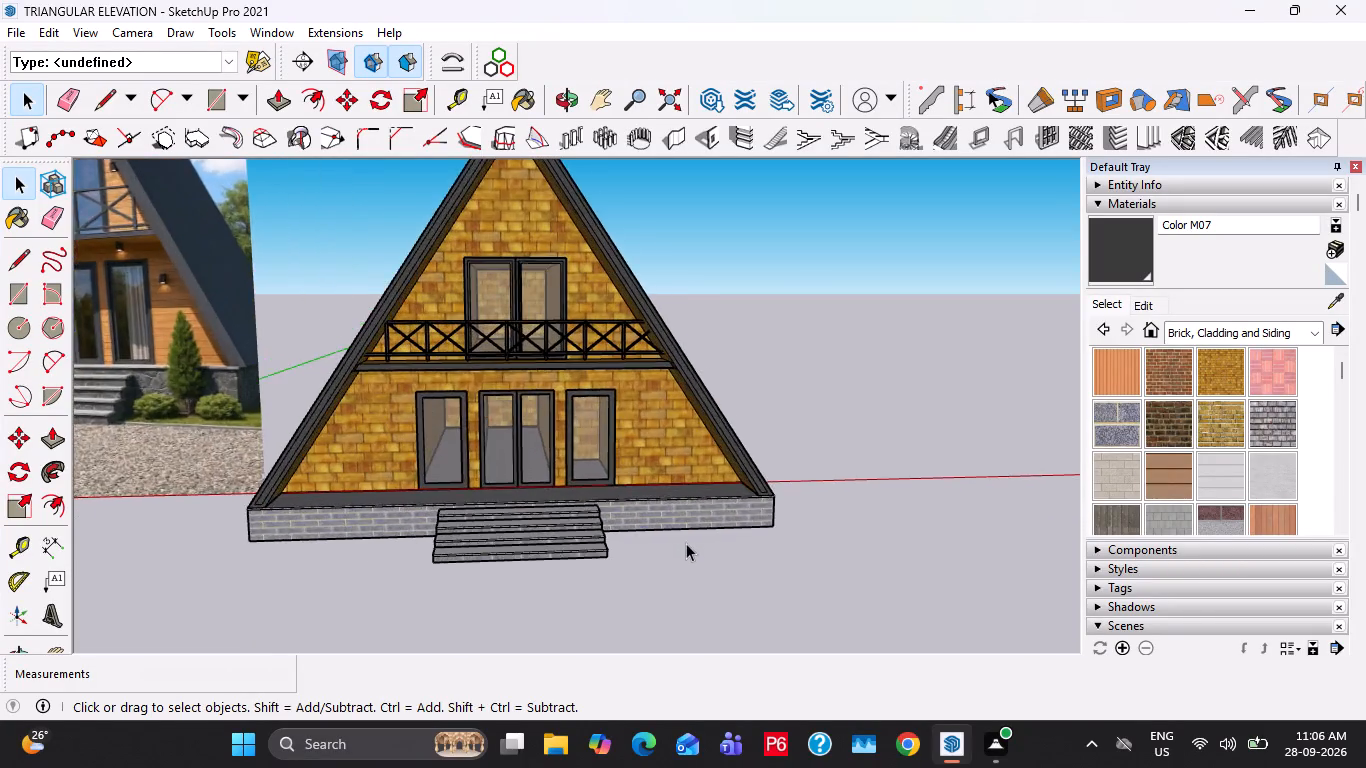
scroll(686, 543, "up", 2)
middle_click_drag(744, 579, 631, 587)
key("t")
left_click(731, 543)
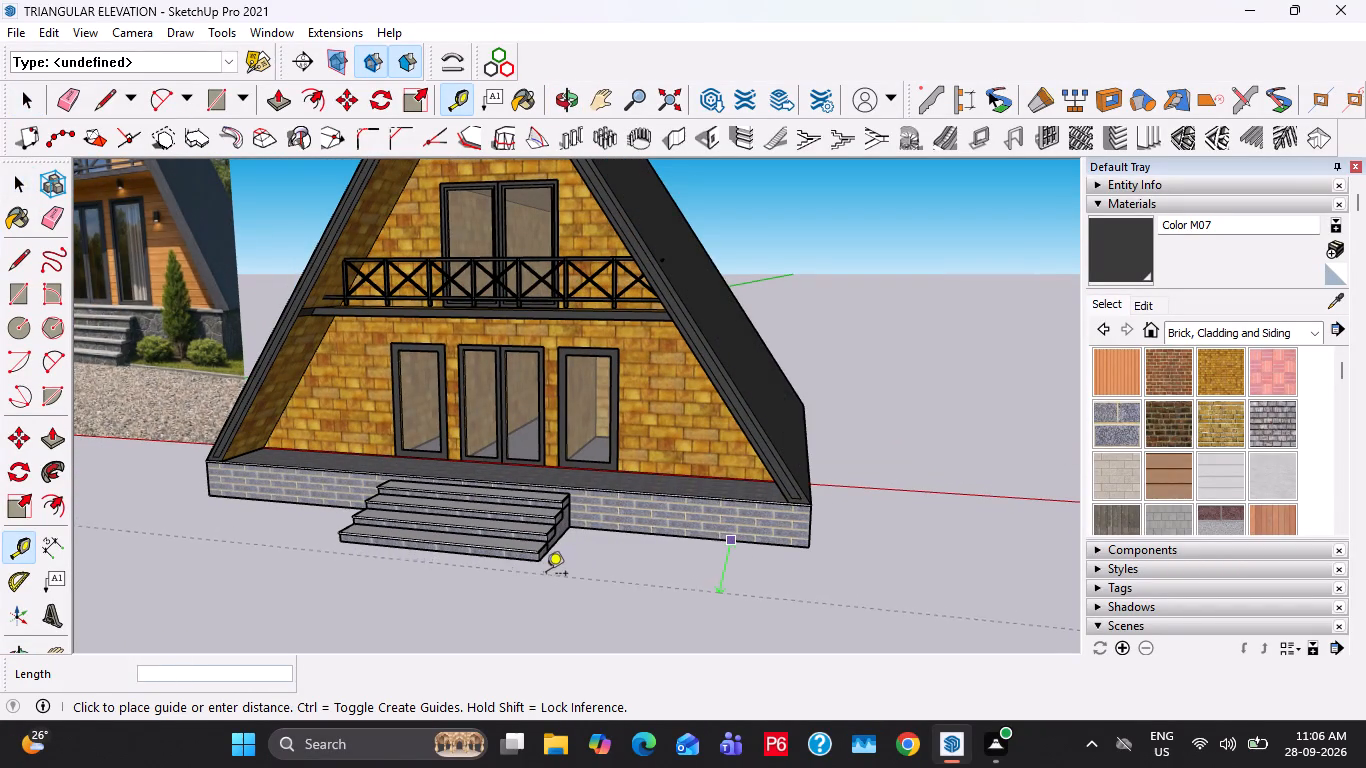
left_click(542, 561)
key("space")
Draw a ground rectangle from the lowest step's right front corner to the plinth's right bottom corner.
scroll(640, 565, "up", 3)
key("r")
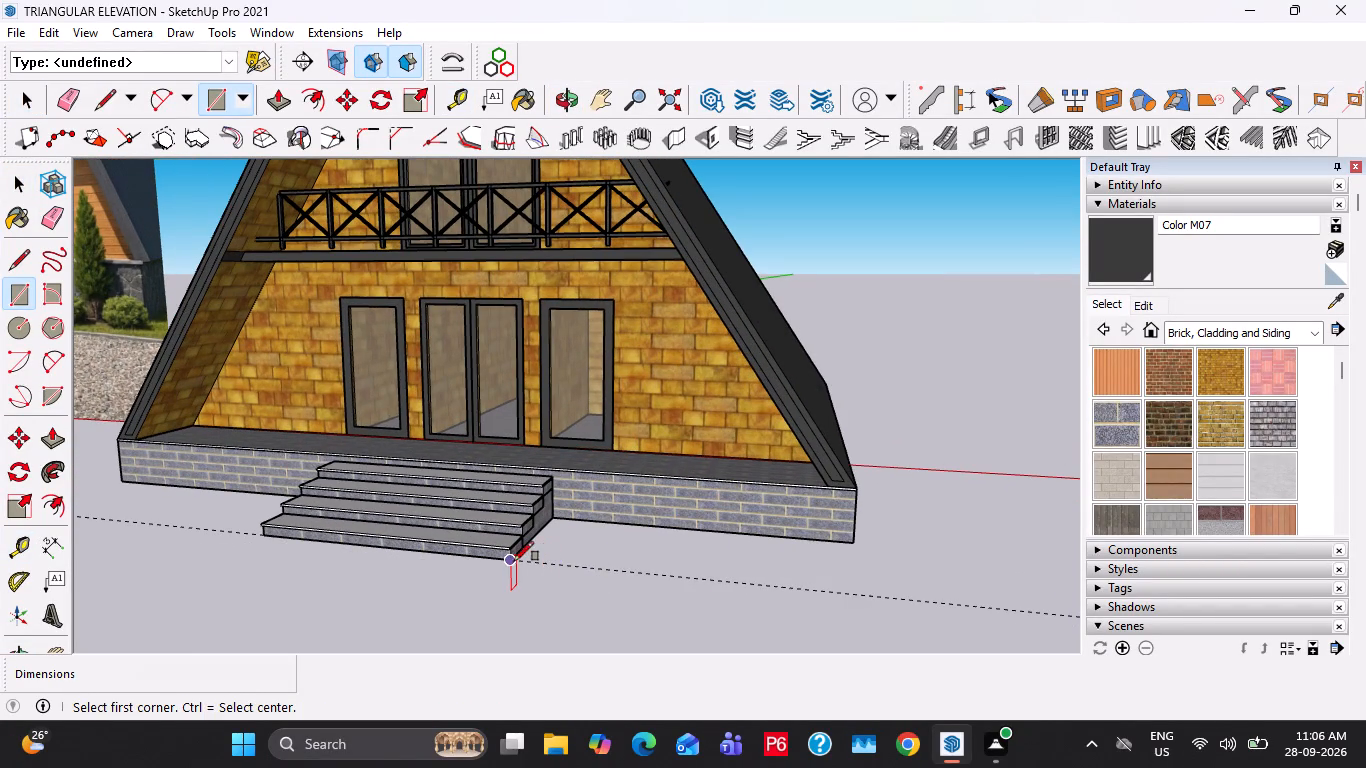
left_click(511, 561)
left_click(852, 543)
key("space")
Copy the ground strip 26' along the plinth to the left side of the entrance steps.
triple_click(780, 558)
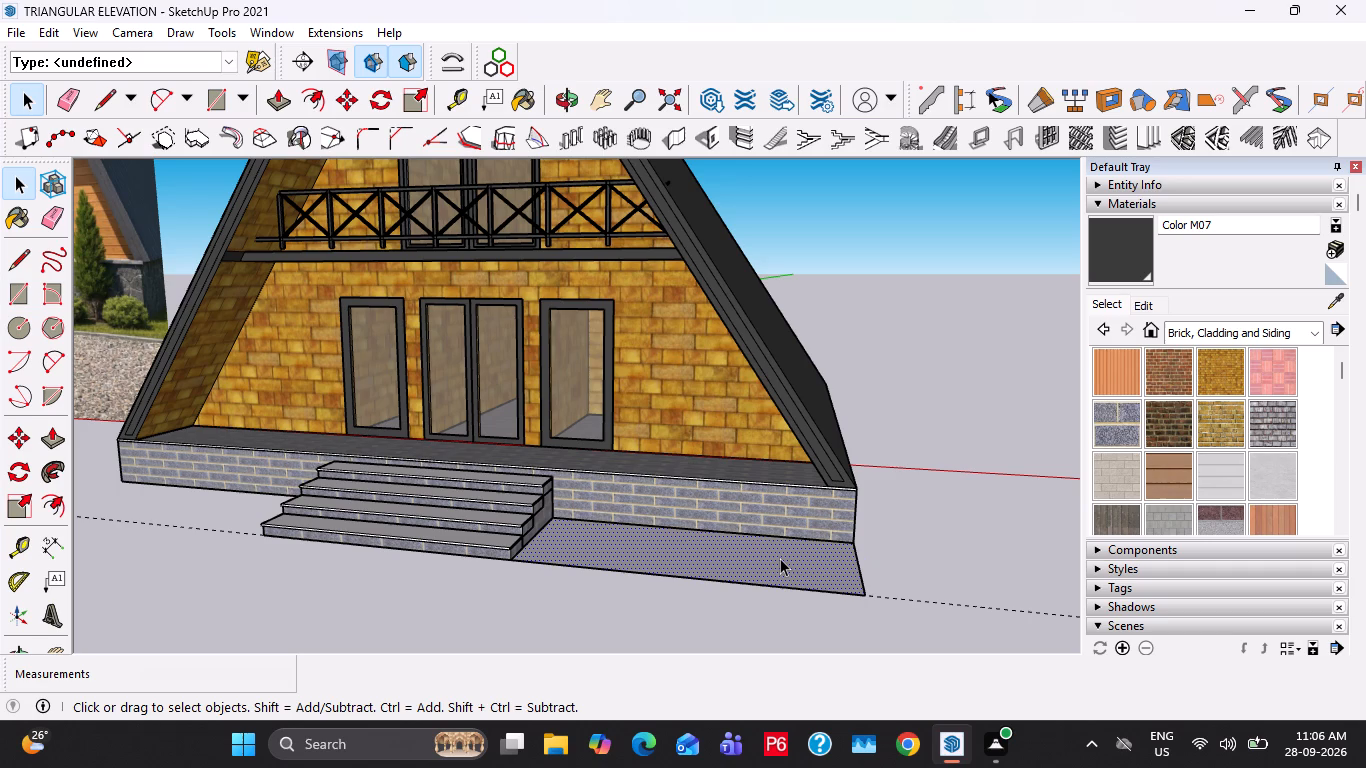
key("m")
left_click(853, 533)
middle_click_drag(359, 531, 487, 531)
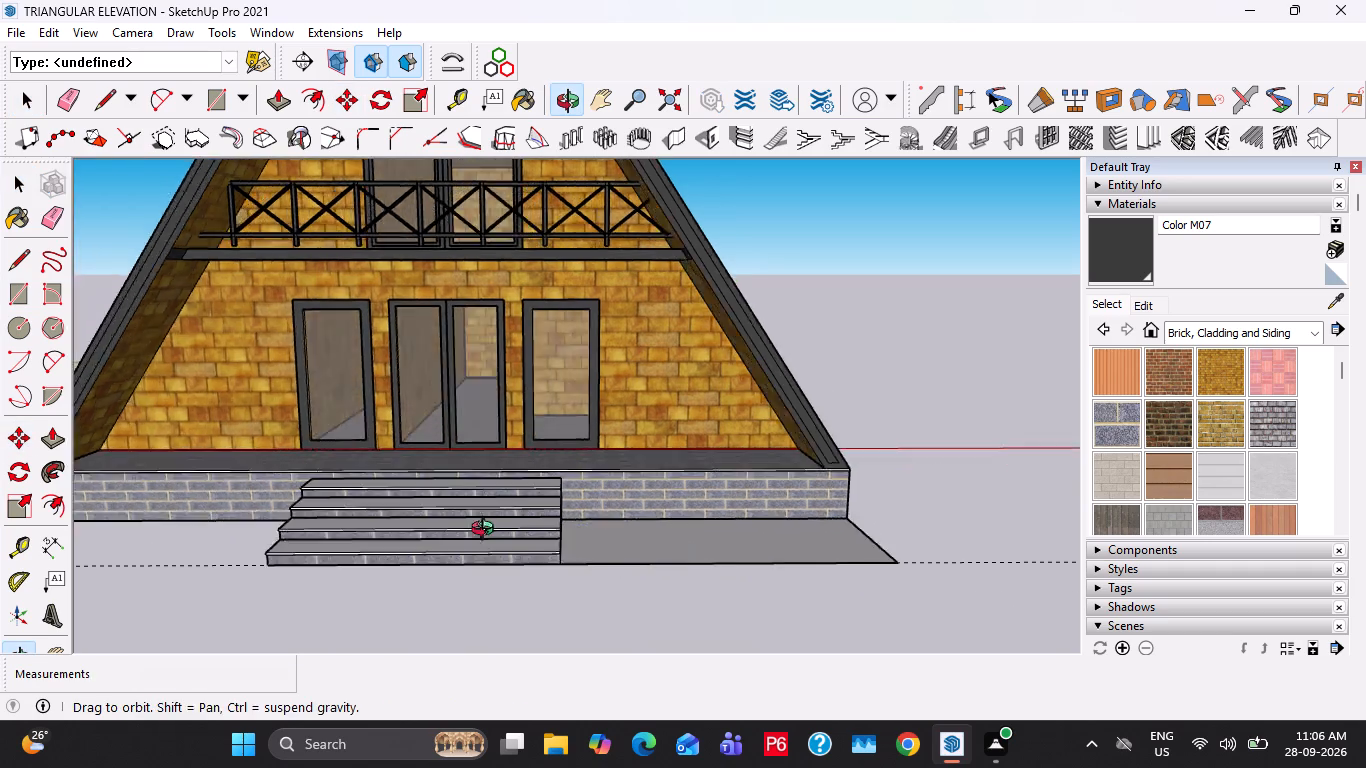
middle_click_drag(487, 531, 757, 548)
scroll(453, 601, "up", 3)
left_click(416, 617)
key("space")
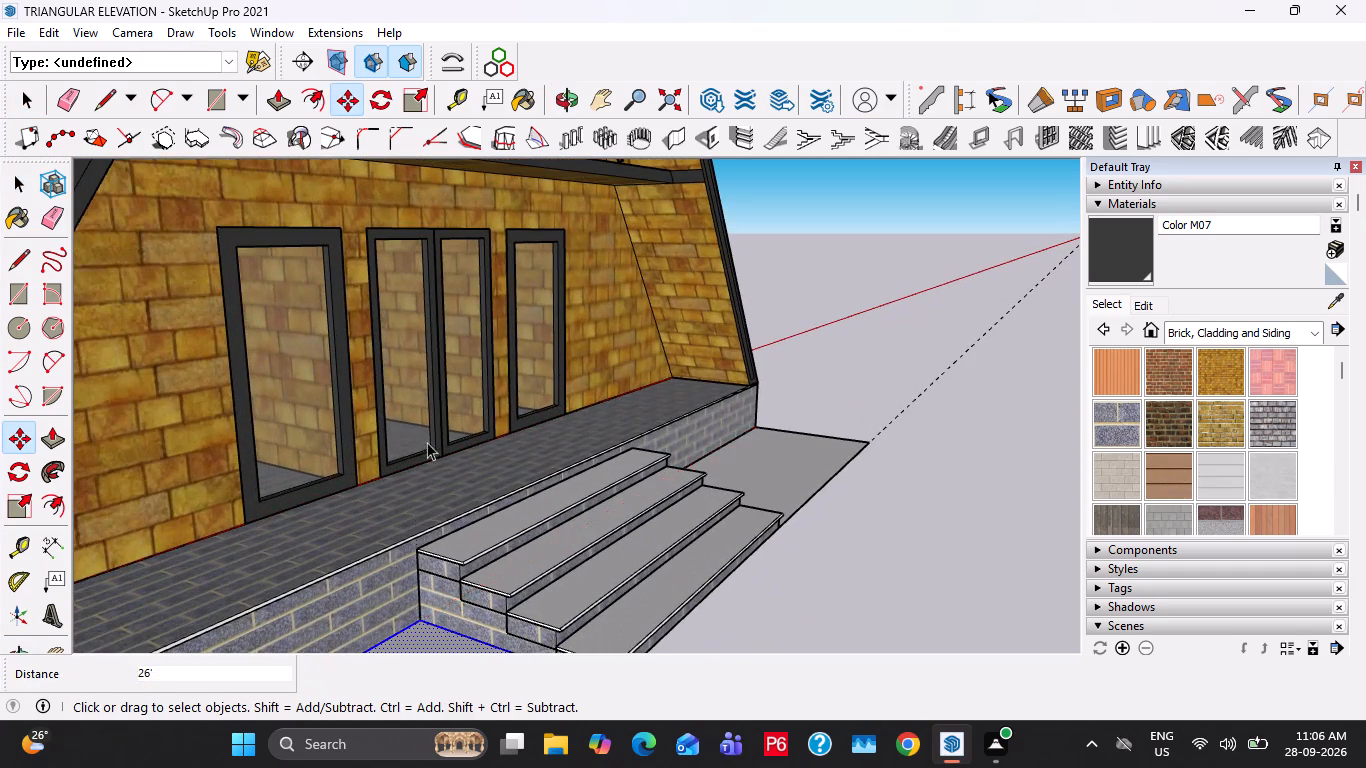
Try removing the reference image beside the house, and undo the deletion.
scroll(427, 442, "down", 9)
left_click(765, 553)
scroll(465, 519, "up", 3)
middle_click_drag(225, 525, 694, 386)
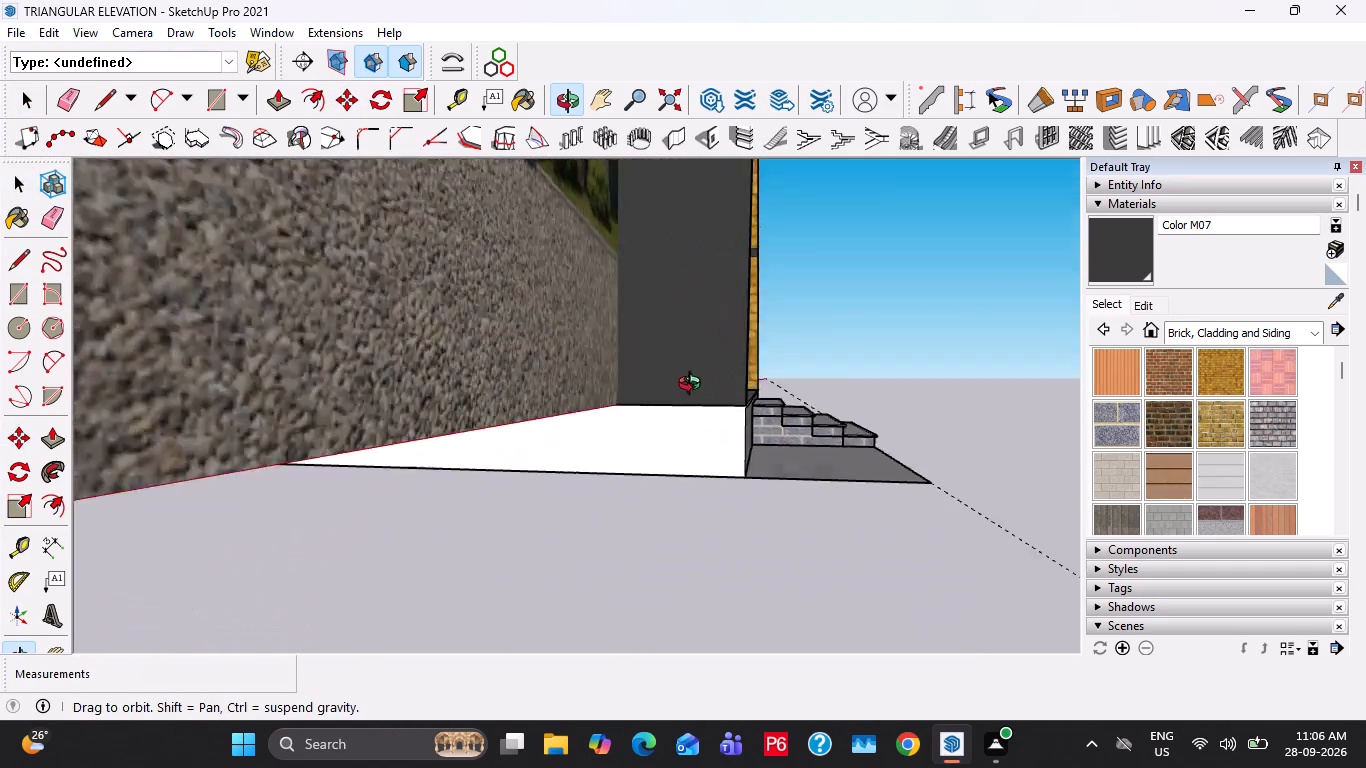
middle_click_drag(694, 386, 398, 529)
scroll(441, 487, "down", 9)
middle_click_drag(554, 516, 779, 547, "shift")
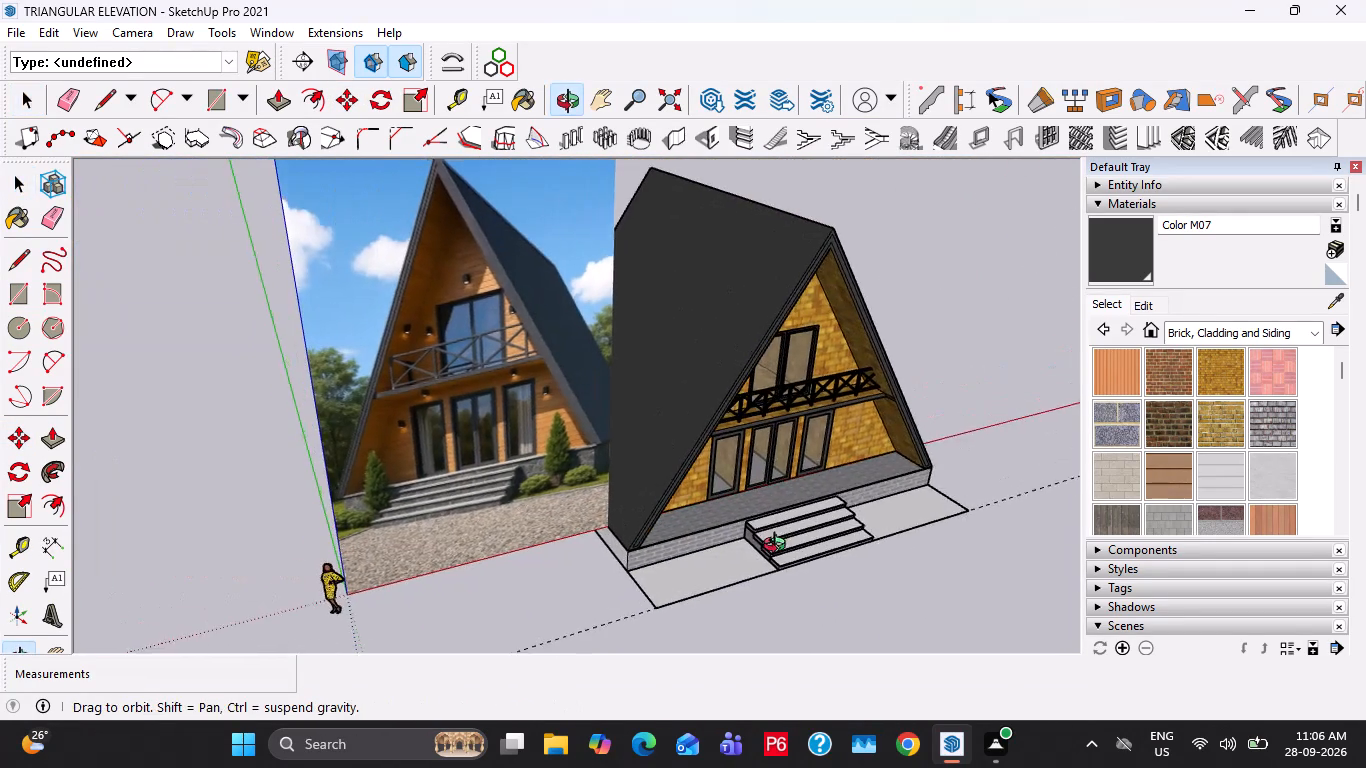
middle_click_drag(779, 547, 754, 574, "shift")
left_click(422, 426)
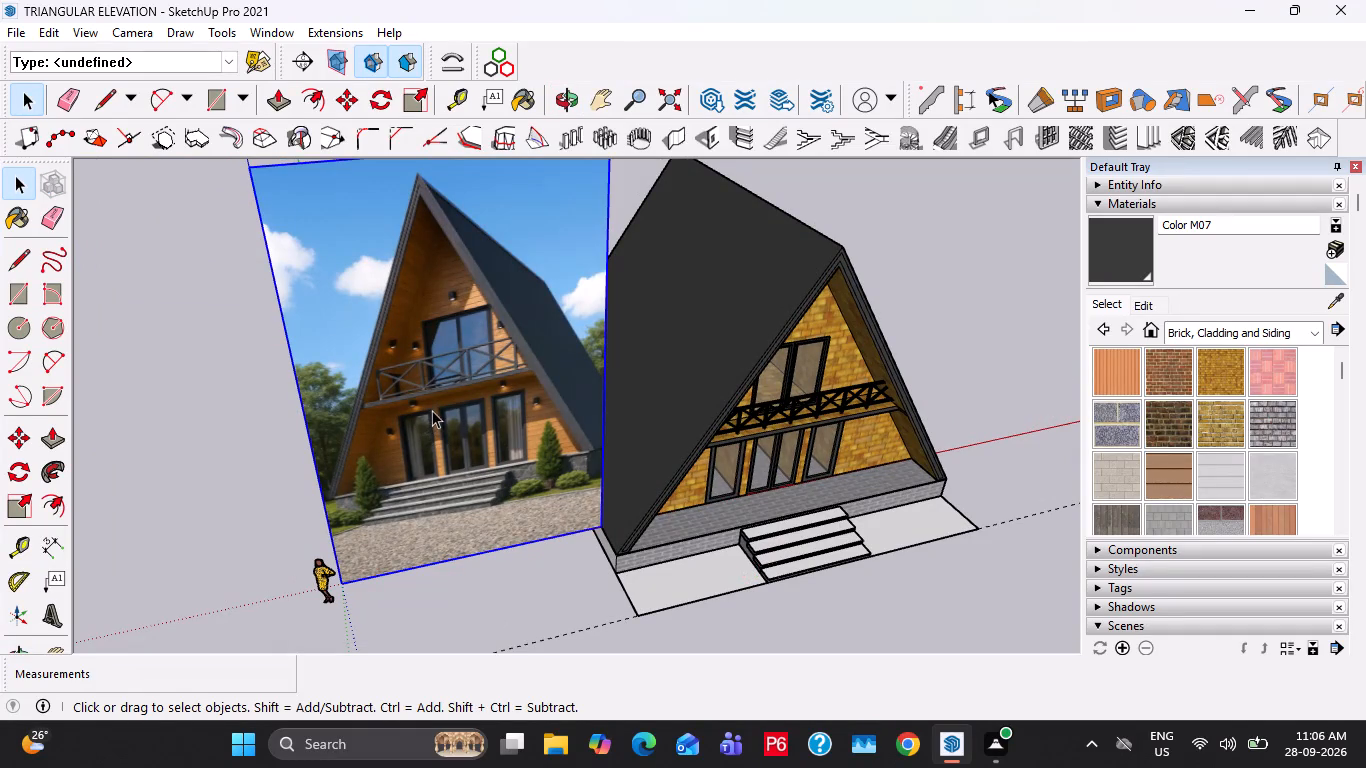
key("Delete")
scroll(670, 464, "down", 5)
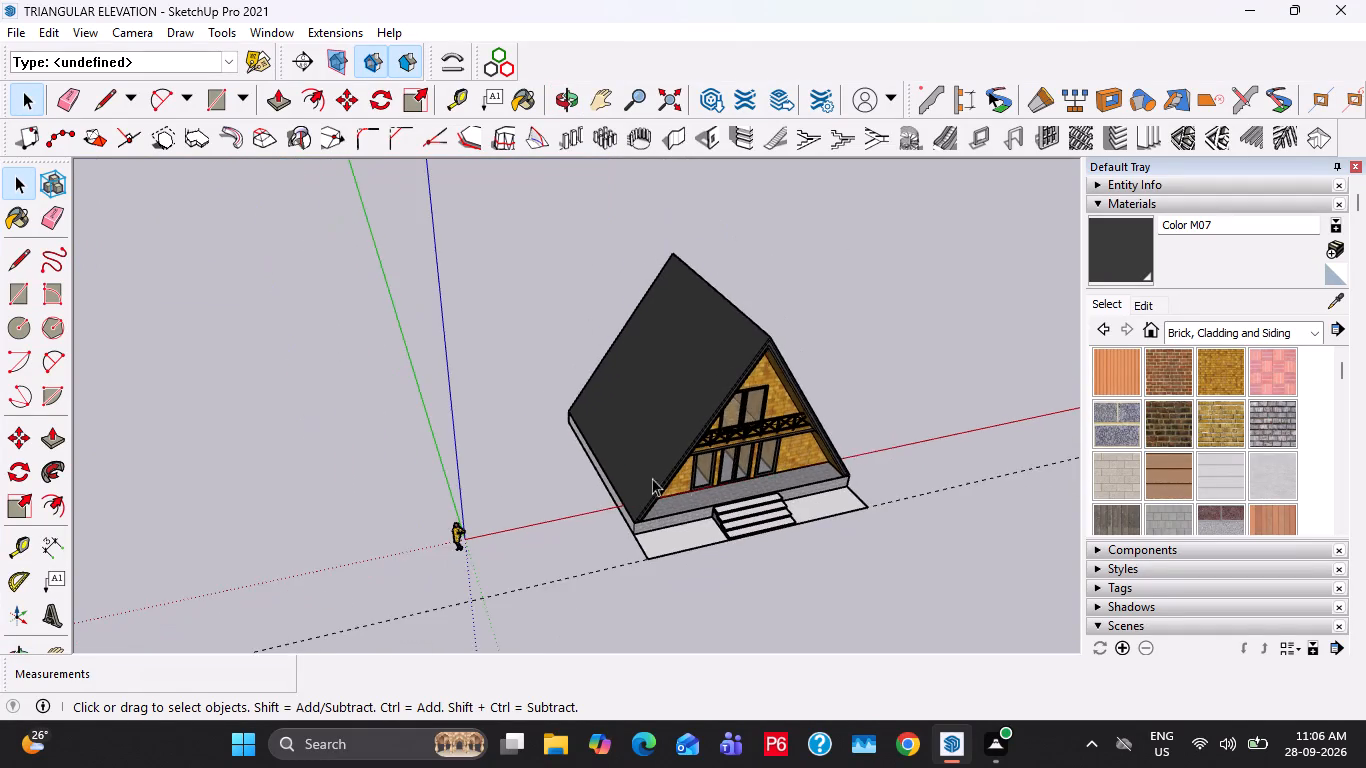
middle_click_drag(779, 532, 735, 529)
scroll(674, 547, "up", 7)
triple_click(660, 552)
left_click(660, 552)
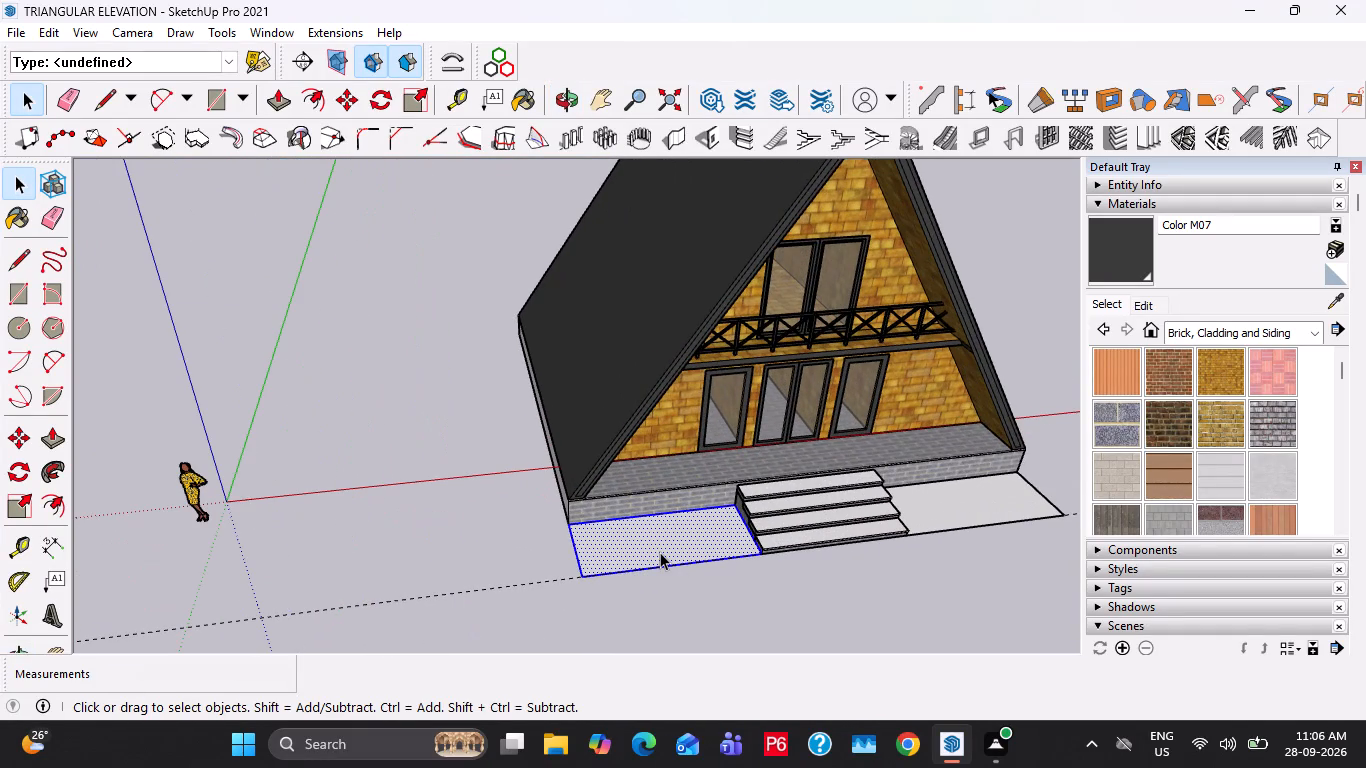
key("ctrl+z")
Make each of the two ground strips flanking the entrance steps its own group.
triple_click(645, 555)
left_click(647, 555)
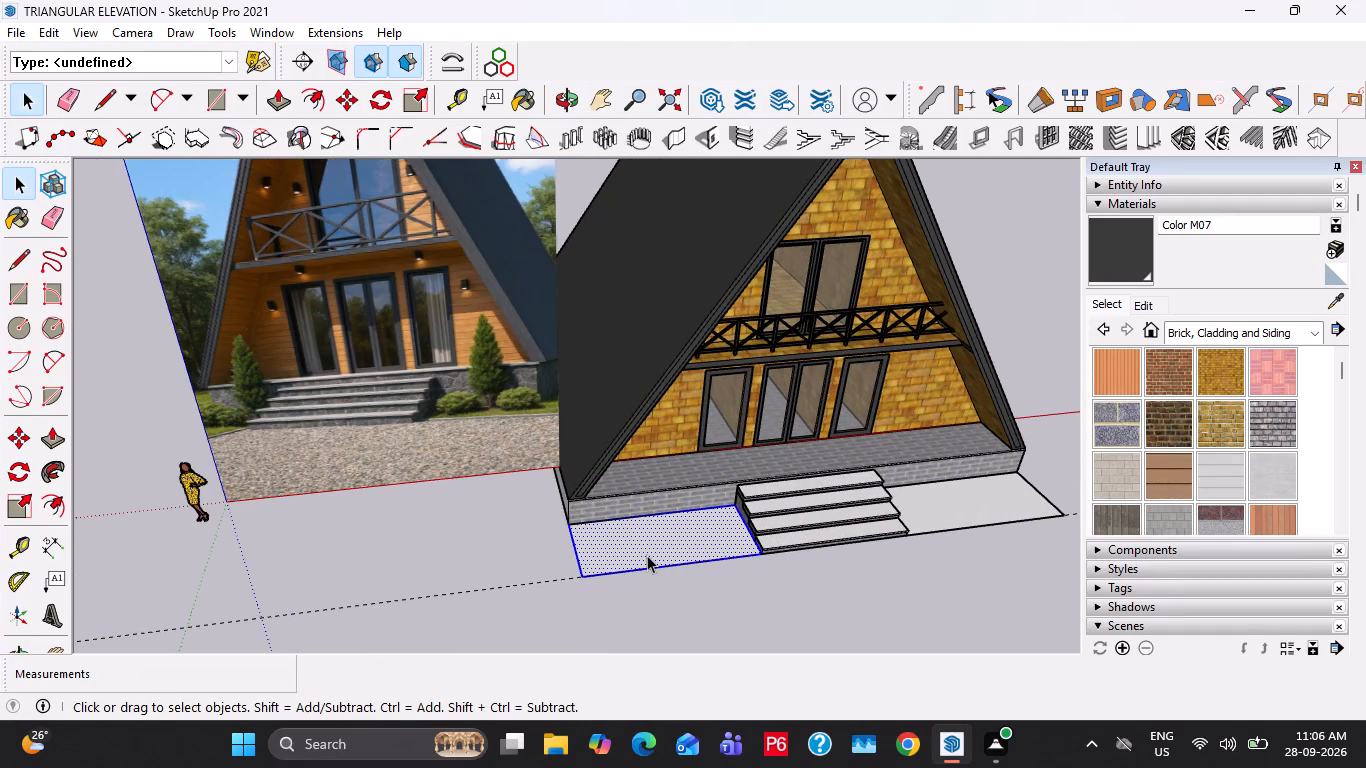
right_click(647, 555)
left_click(734, 394)
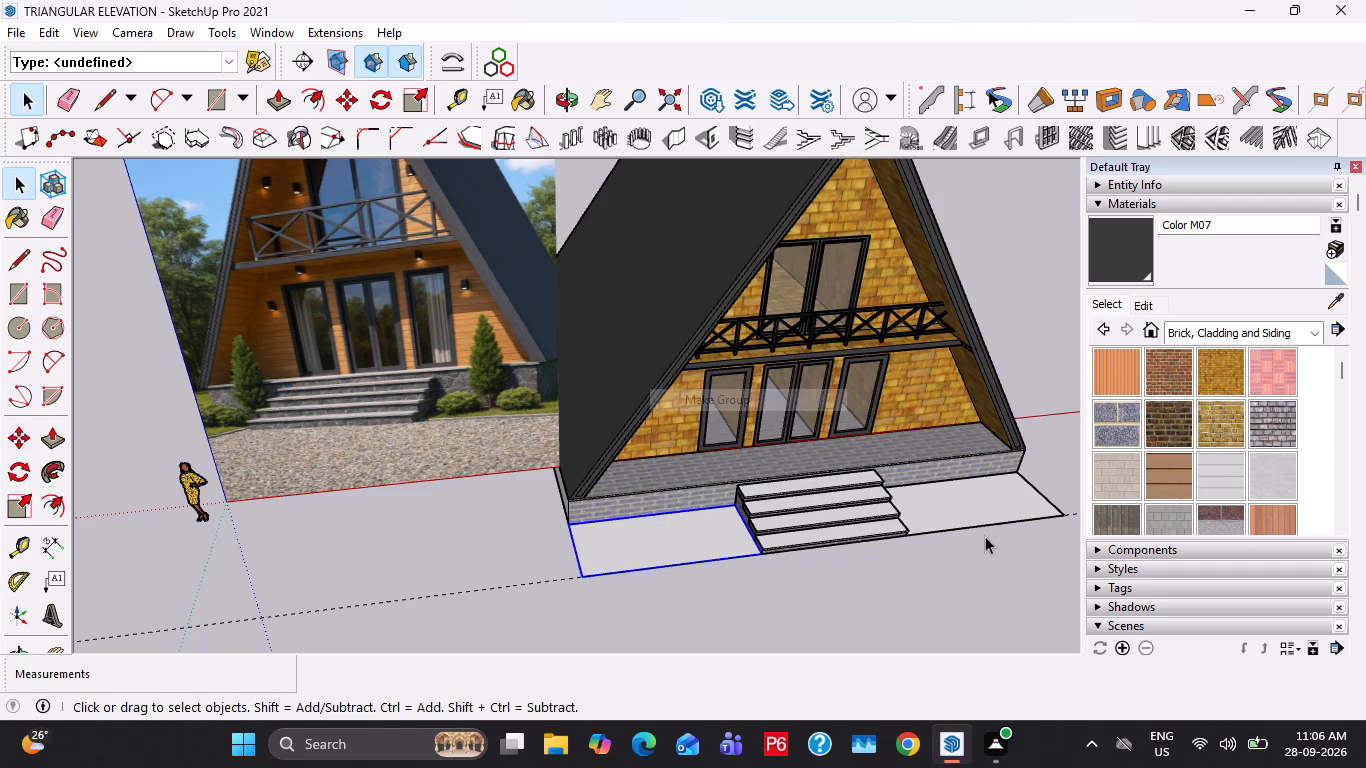
triple_click(988, 507)
right_click(988, 507)
left_click(1043, 354)
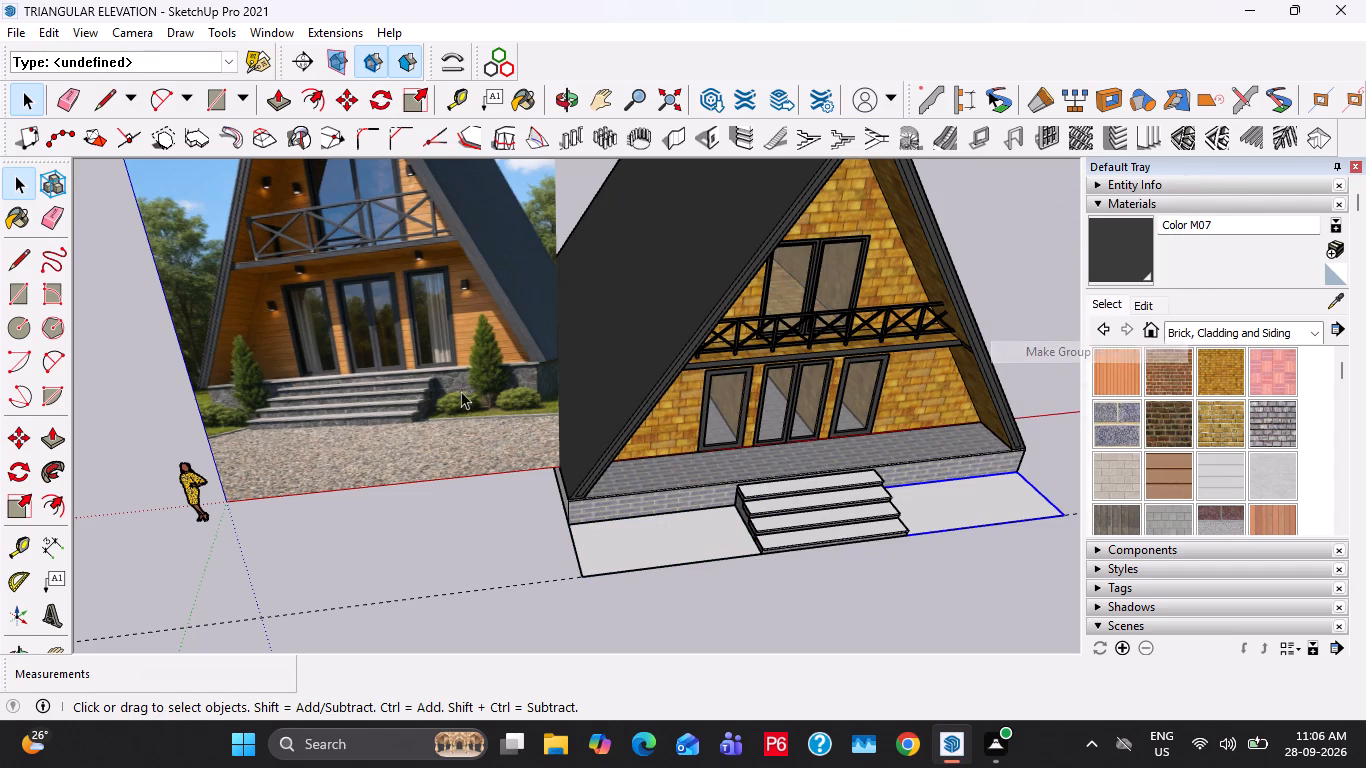
Delete the reference image beside the house.
left_click(368, 380)
scroll(367, 375, "down", 6)
key("Delete")
Draw a forecourt rectangle about 26' 2 7/16" by 22' 7 7/16" from the lowest step's left corner, aligned with the right strip's outer end.
middle_click_drag(544, 424, 456, 276)
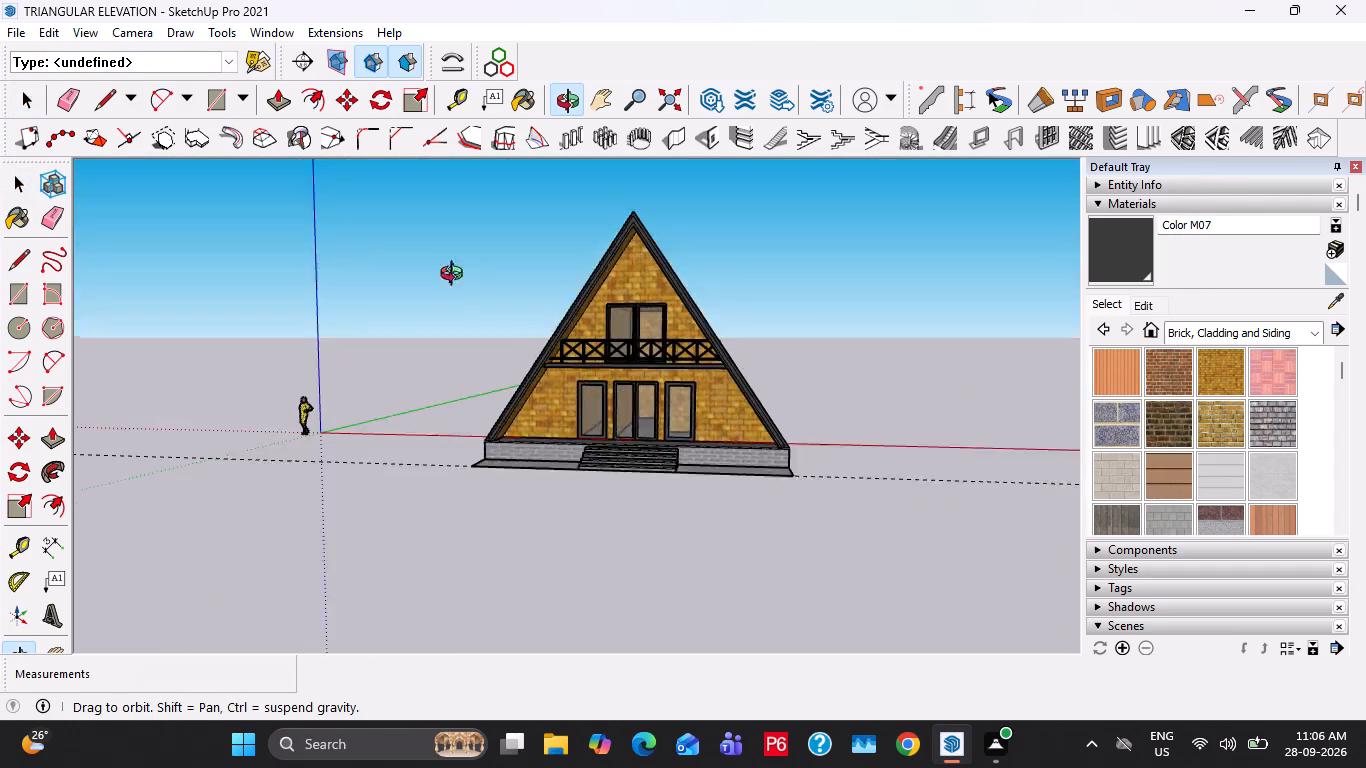
middle_click_drag(456, 276, 417, 449)
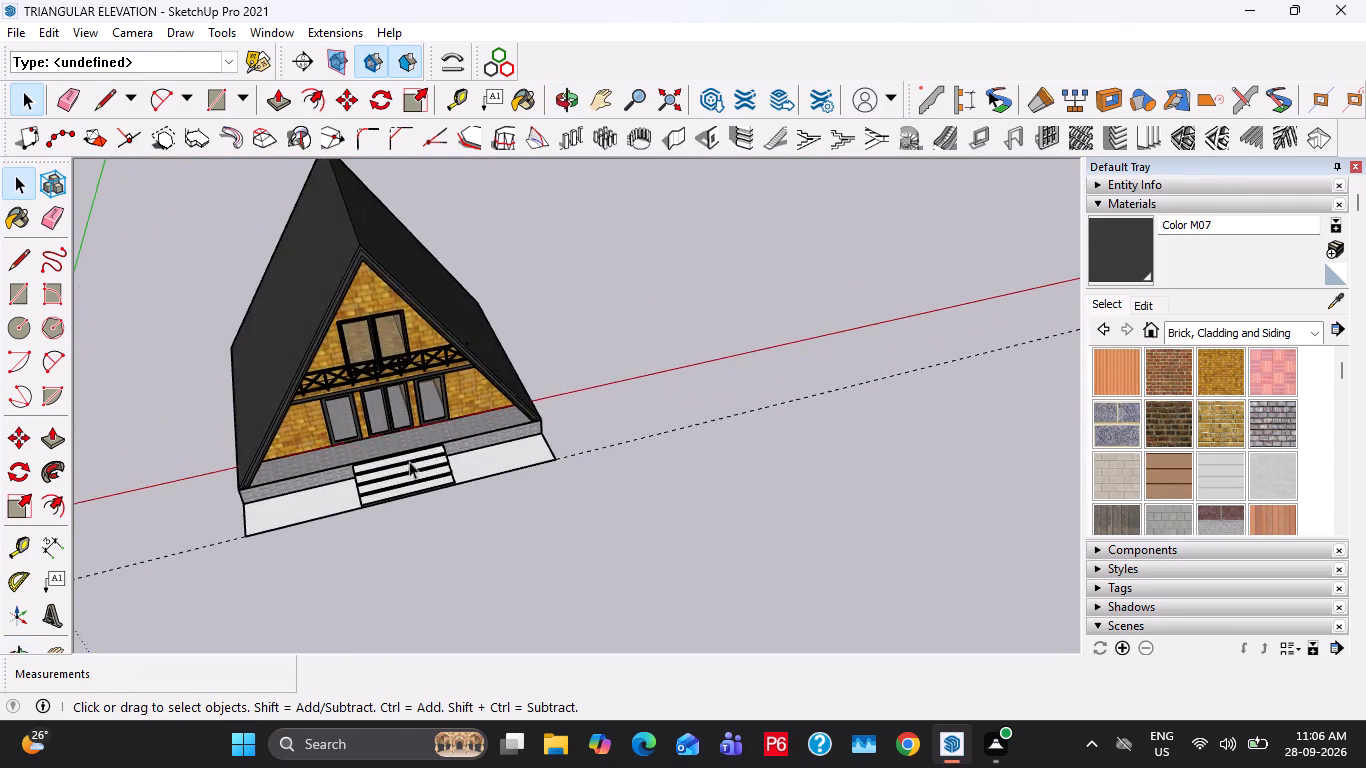
scroll(396, 480, "up", 20)
scroll(396, 480, "up", 5)
key("r")
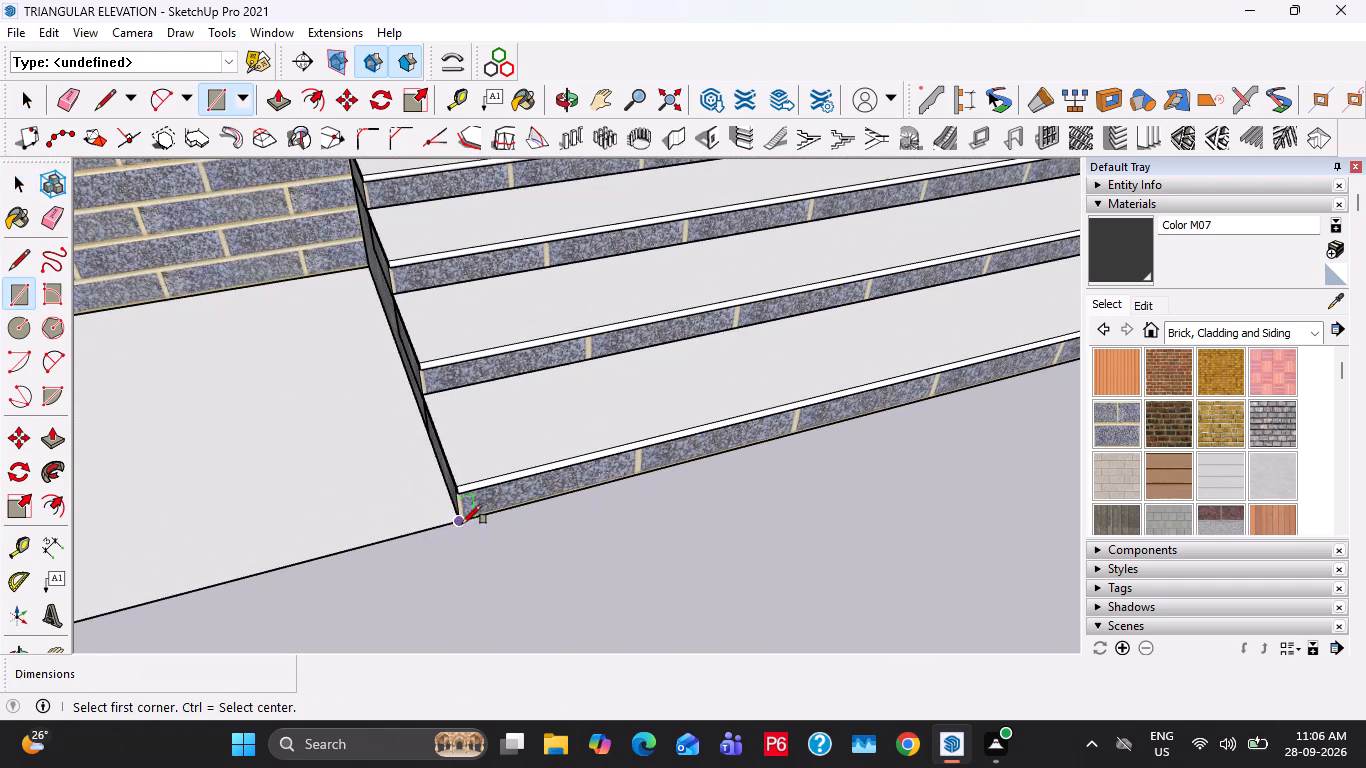
left_click(462, 524)
scroll(800, 580, "down", 20)
scroll(800, 580, "down", 3)
middle_click_drag(985, 601, 318, 444, "shift")
scroll(324, 435, "down", 5)
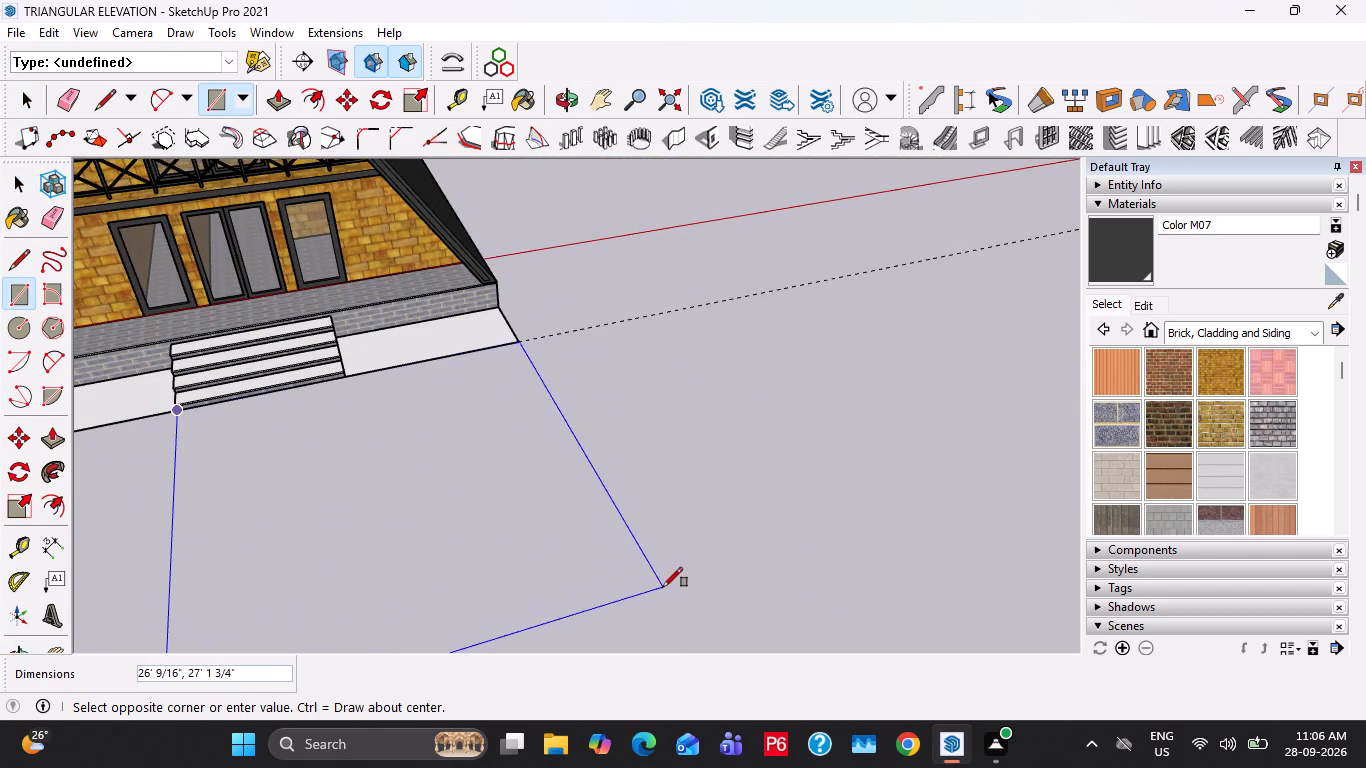
left_click(633, 531)
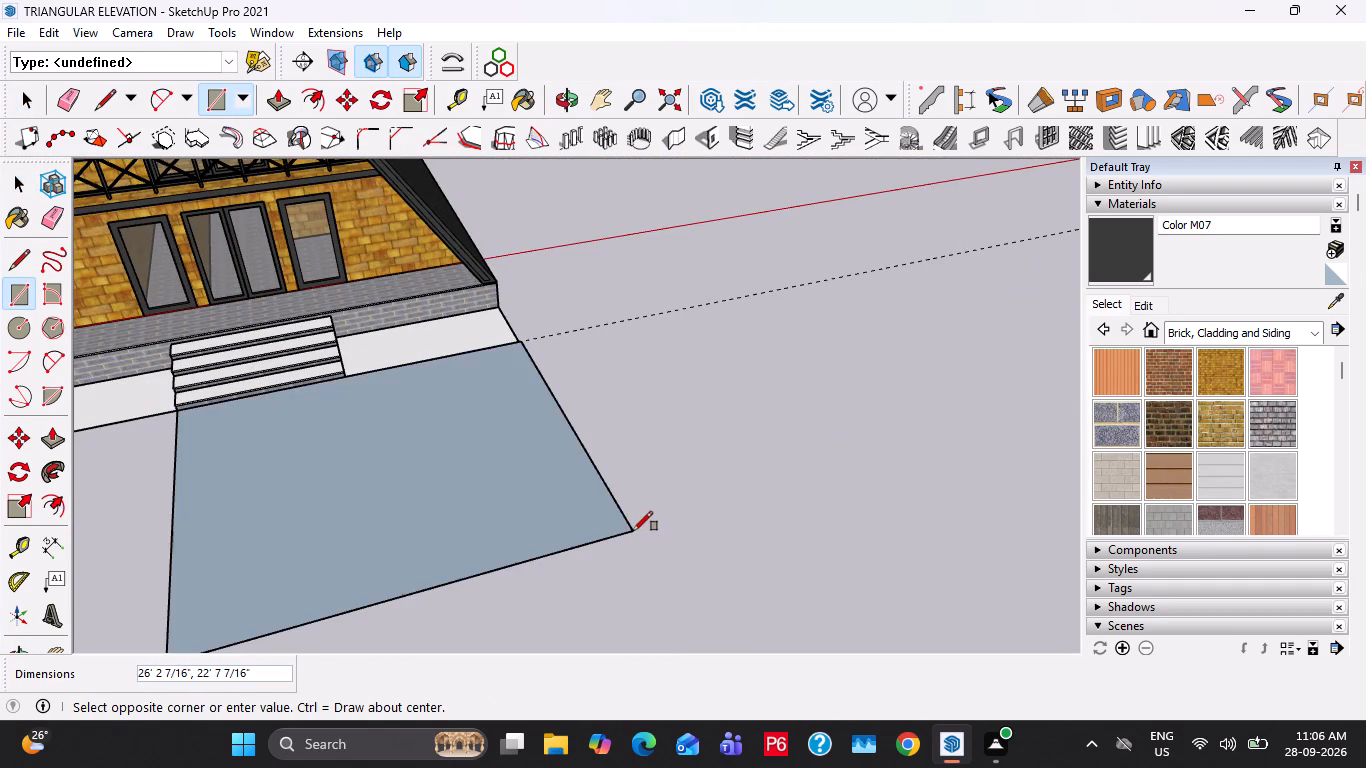
key("space")
Scale the forecourt rectangle along the red axis to about 0.99, snapping to the right ground strip's outer edge.
left_click(424, 477)
scroll(415, 458, "up", 7)
middle_click_drag(550, 398, 469, 429)
double_click(572, 447)
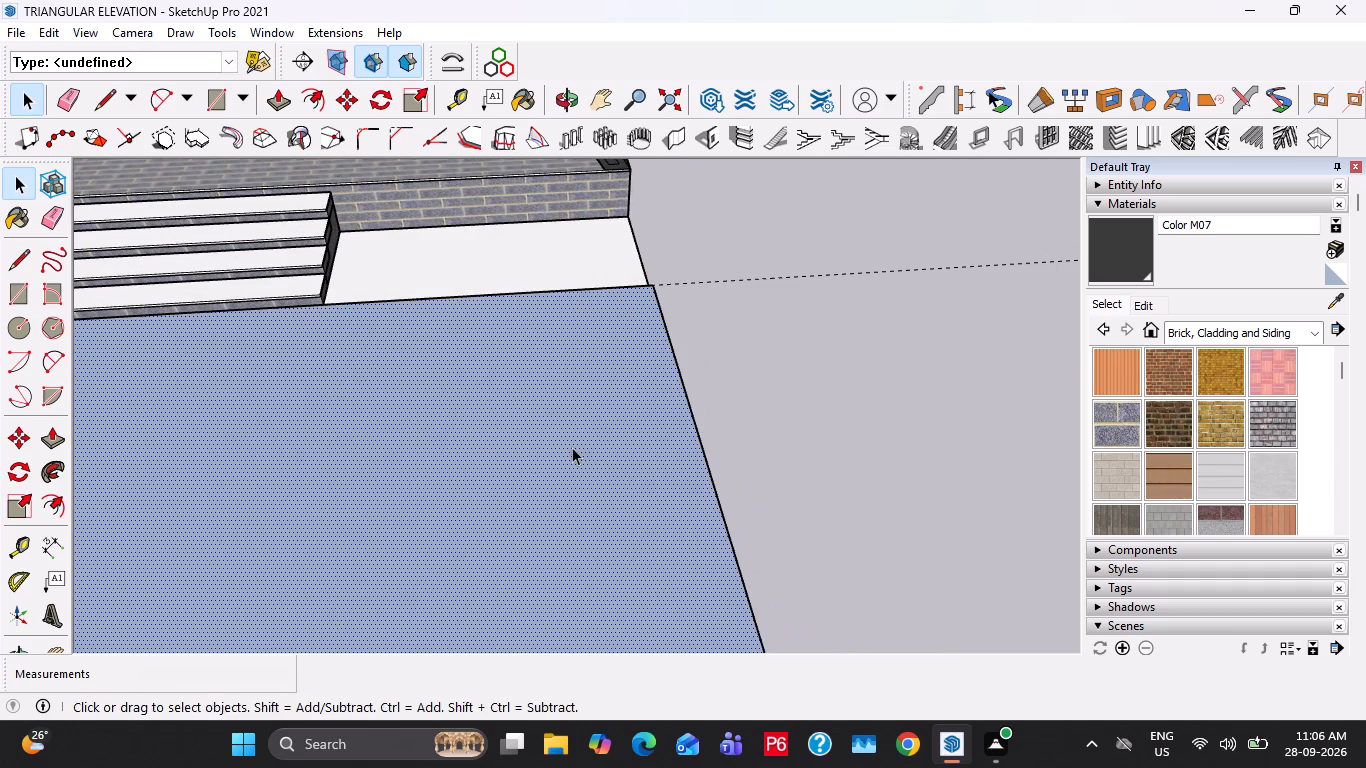
key("s")
scroll(675, 450, "down", 4)
left_click(705, 465)
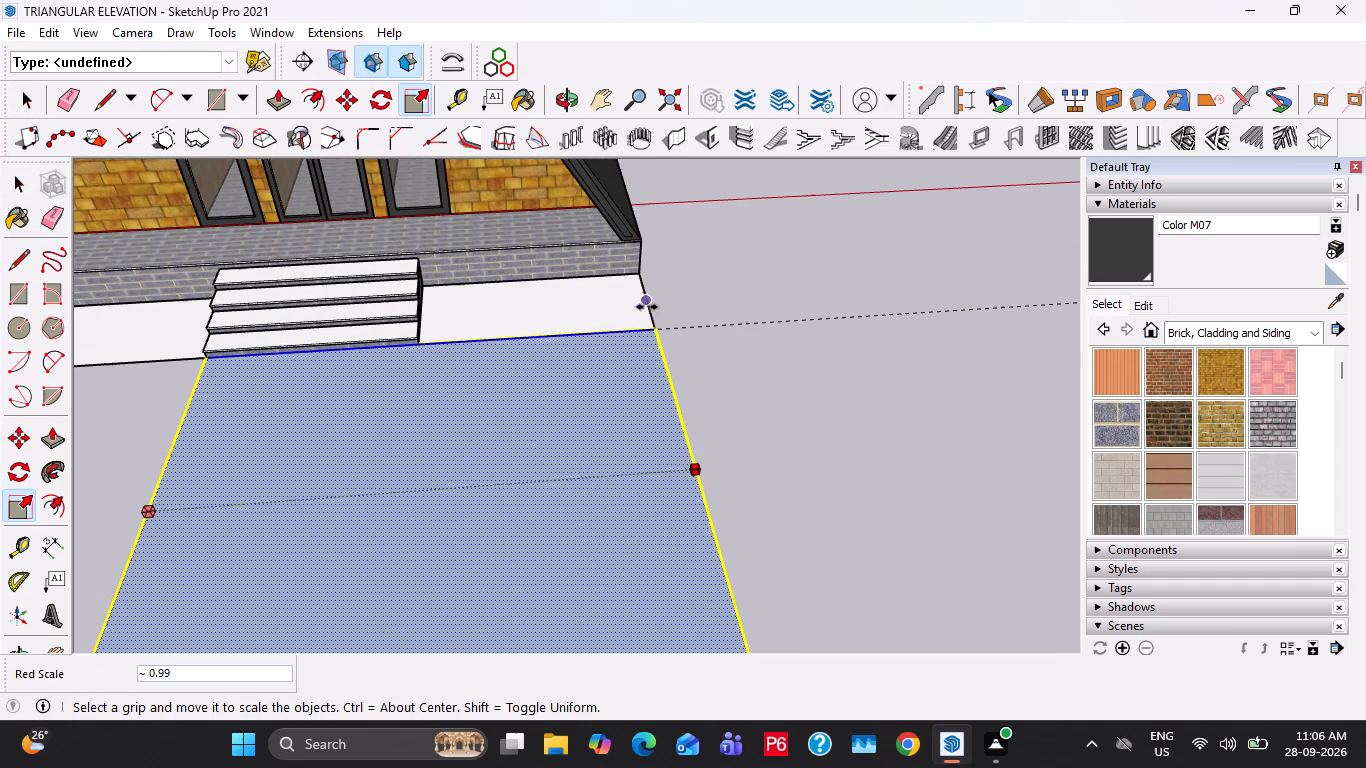
left_click(647, 307)
key("space")
scroll(593, 432, "down", 7)
key("Escape")
key("Escape")
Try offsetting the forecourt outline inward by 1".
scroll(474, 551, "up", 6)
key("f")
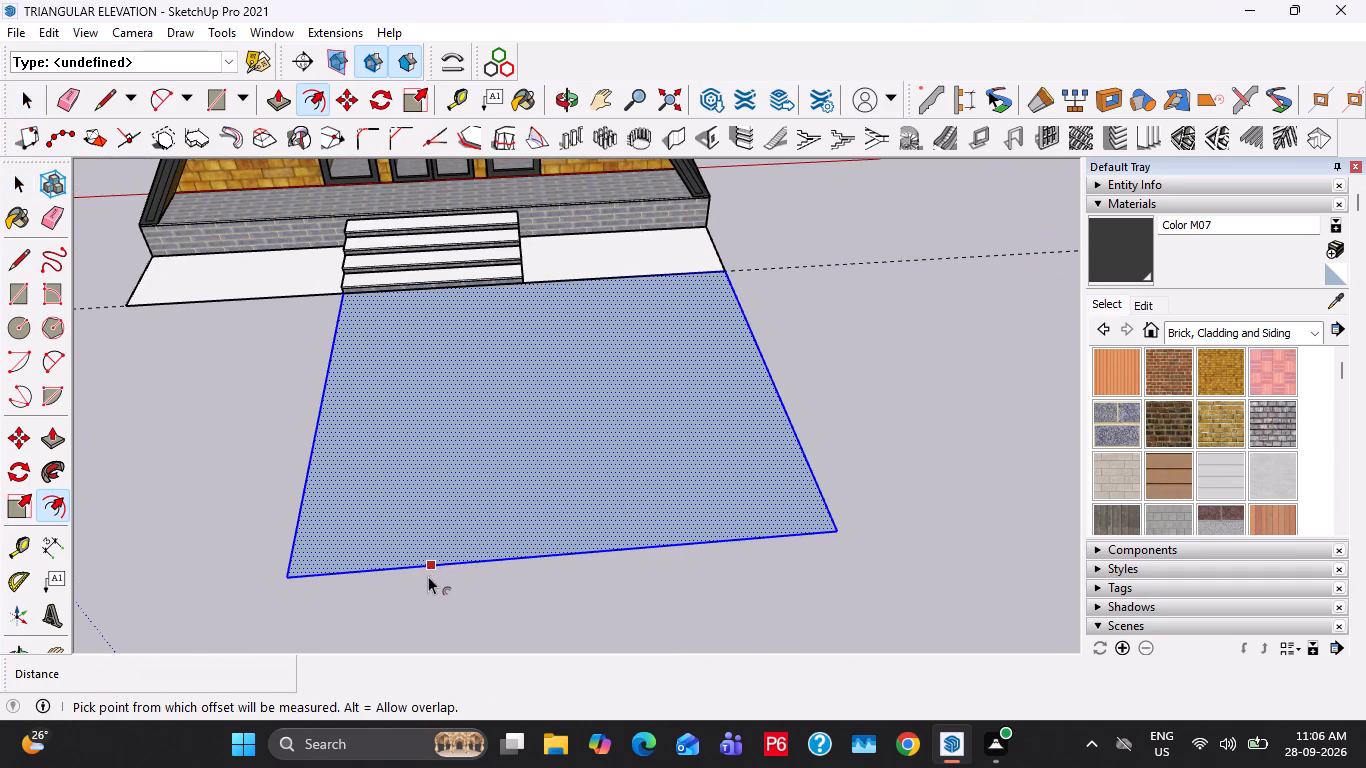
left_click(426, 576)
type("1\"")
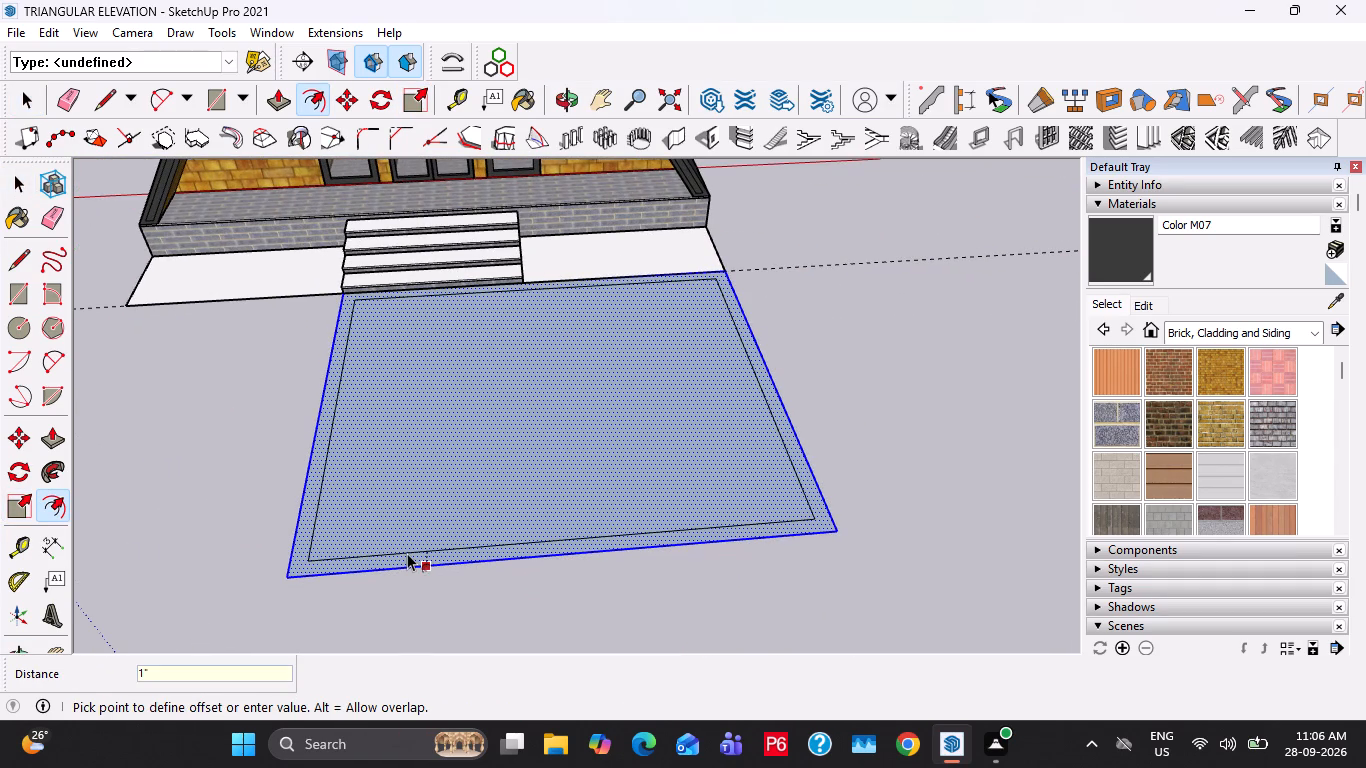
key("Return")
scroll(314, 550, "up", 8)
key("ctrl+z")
Offset the forecourt outline inward by 4" to form a border.
left_click(305, 578)
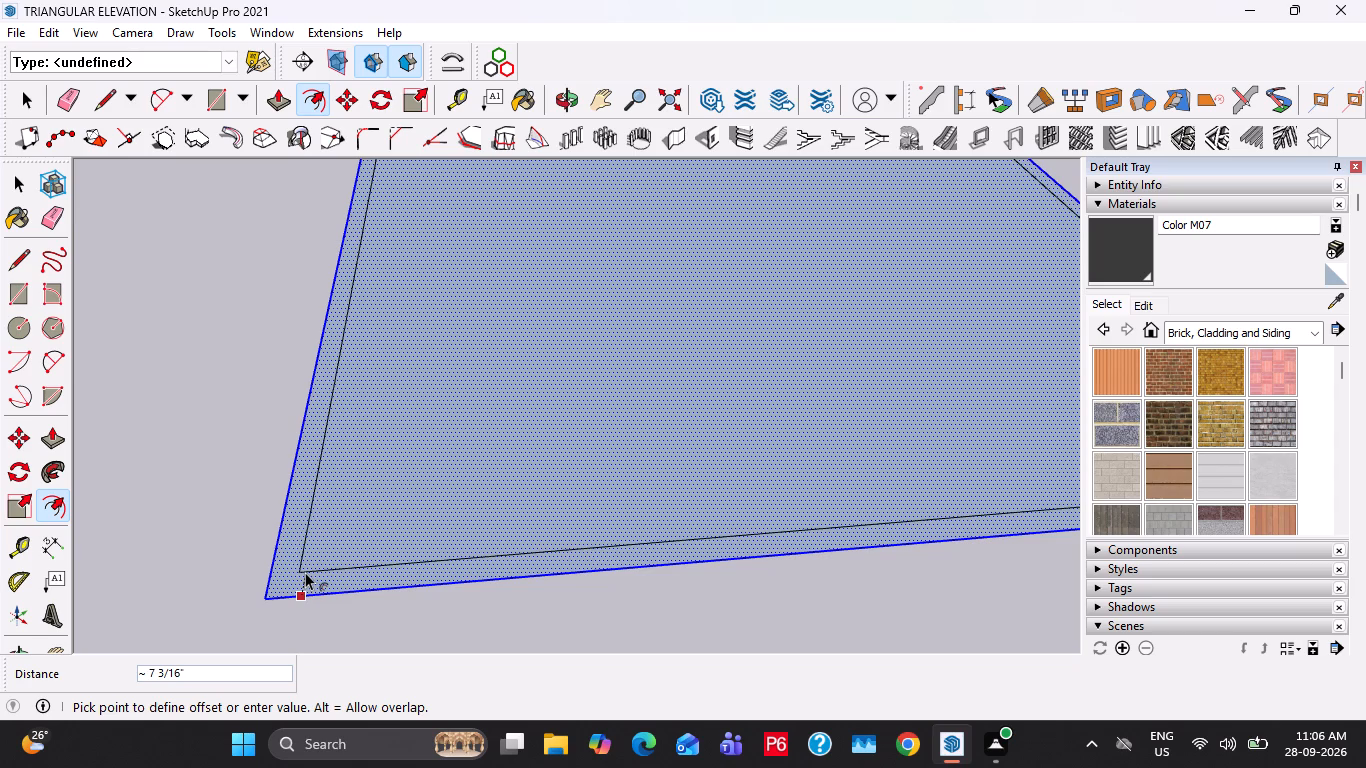
type("4\"")
key("Return")
key("space")
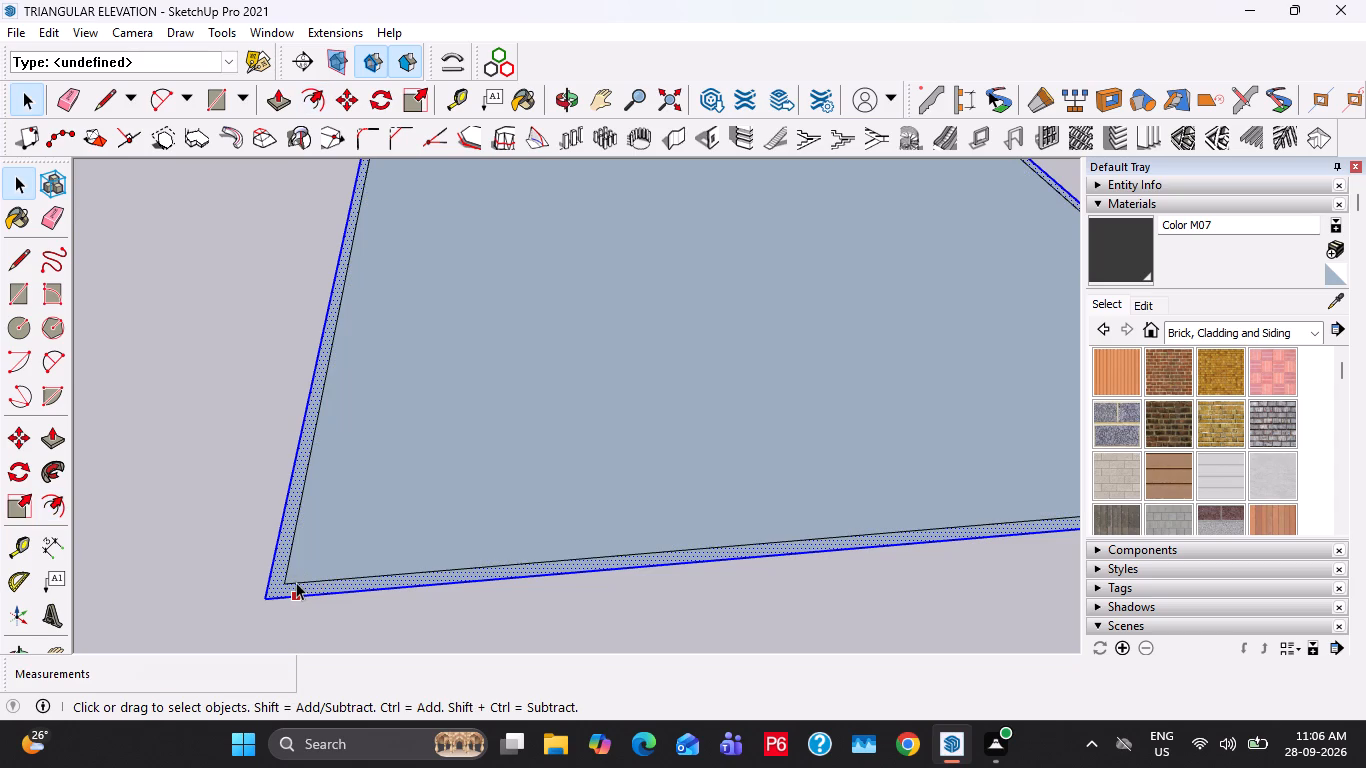
key("space")
Push/Pull the forecourt's narrow border by 1".
key("p")
left_click(296, 593)
type("1\"")
key("Return")
key("space")
Paint the forecourt's inner surface with the Groundcover Bark Chips material from the Landscaping, Fencing and Vegetation collection.
triple_click(352, 503)
double_click(353, 502)
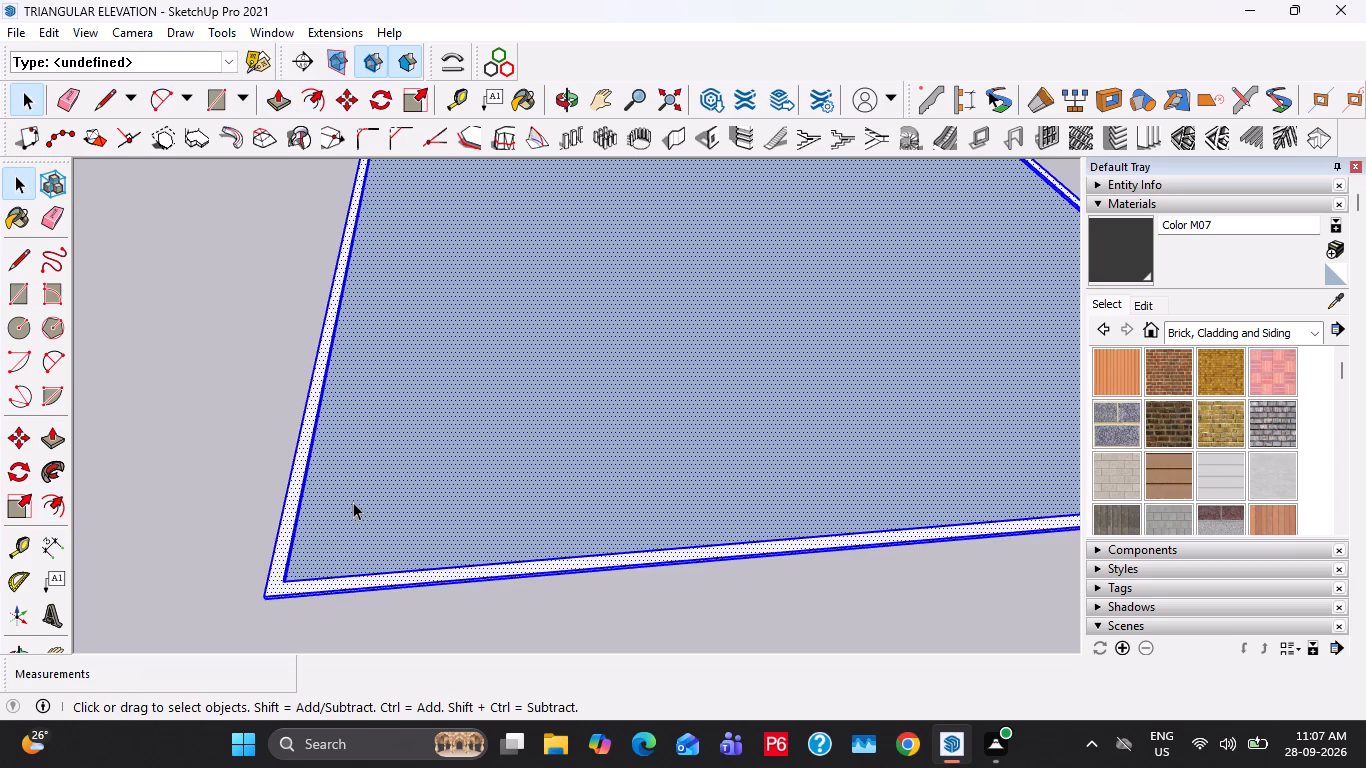
left_click(1238, 333)
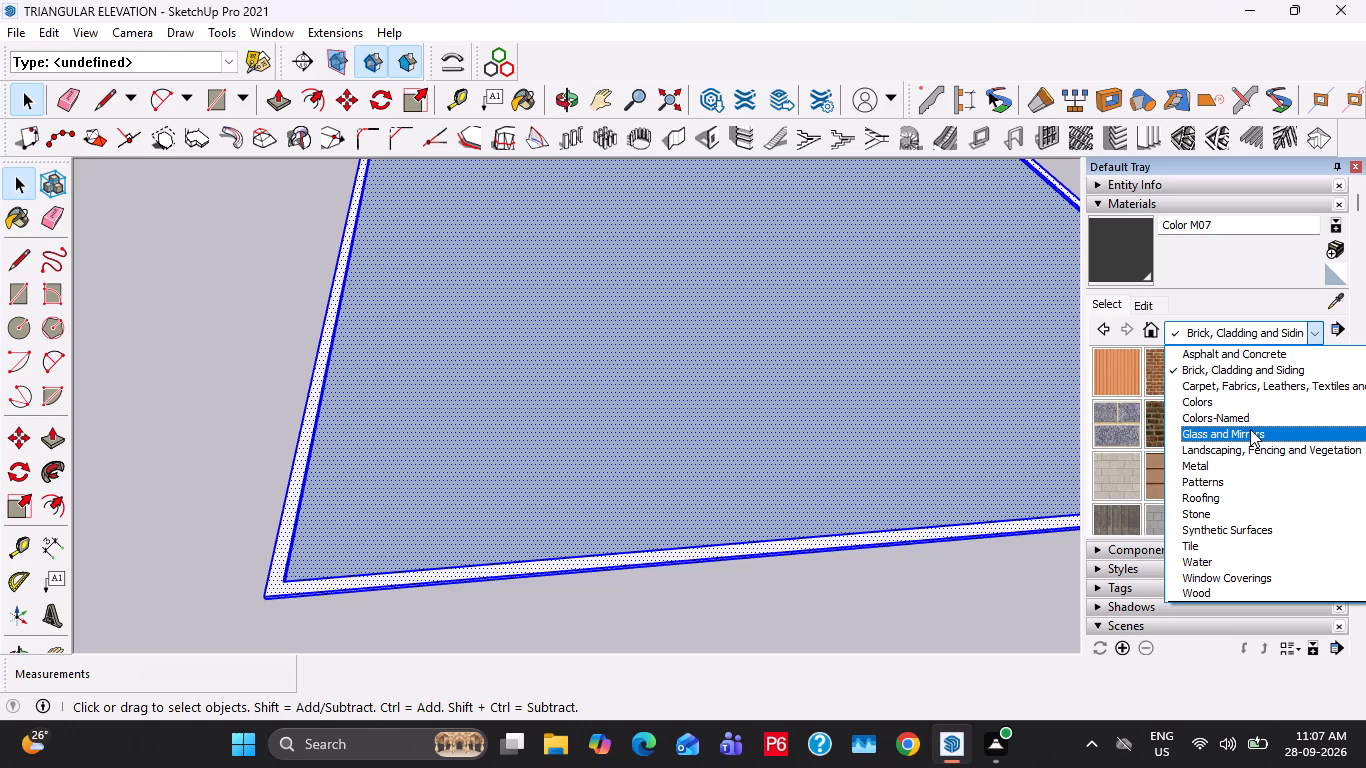
left_click(1252, 443)
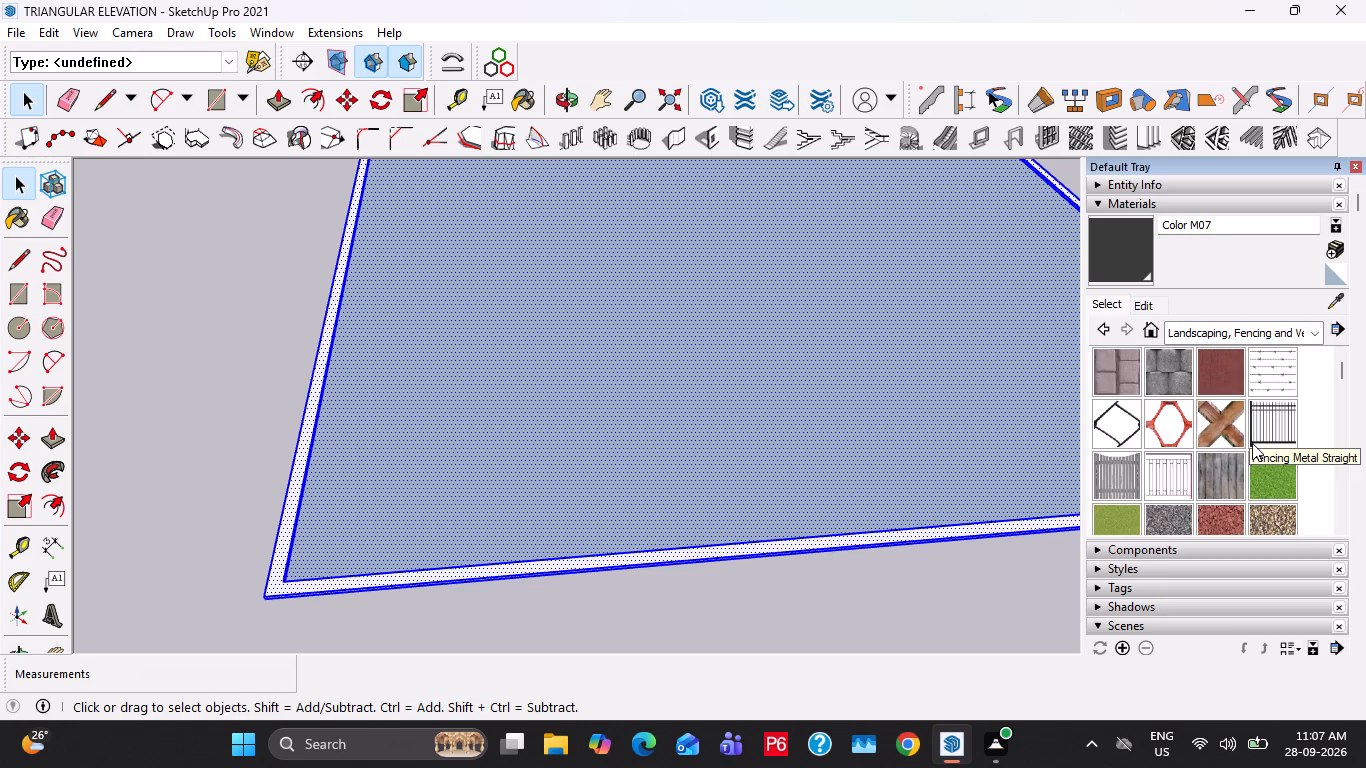
left_click(1174, 518)
left_click(836, 369)
scroll(153, 408, "down", 1)
scroll(316, 515, "up", 3)
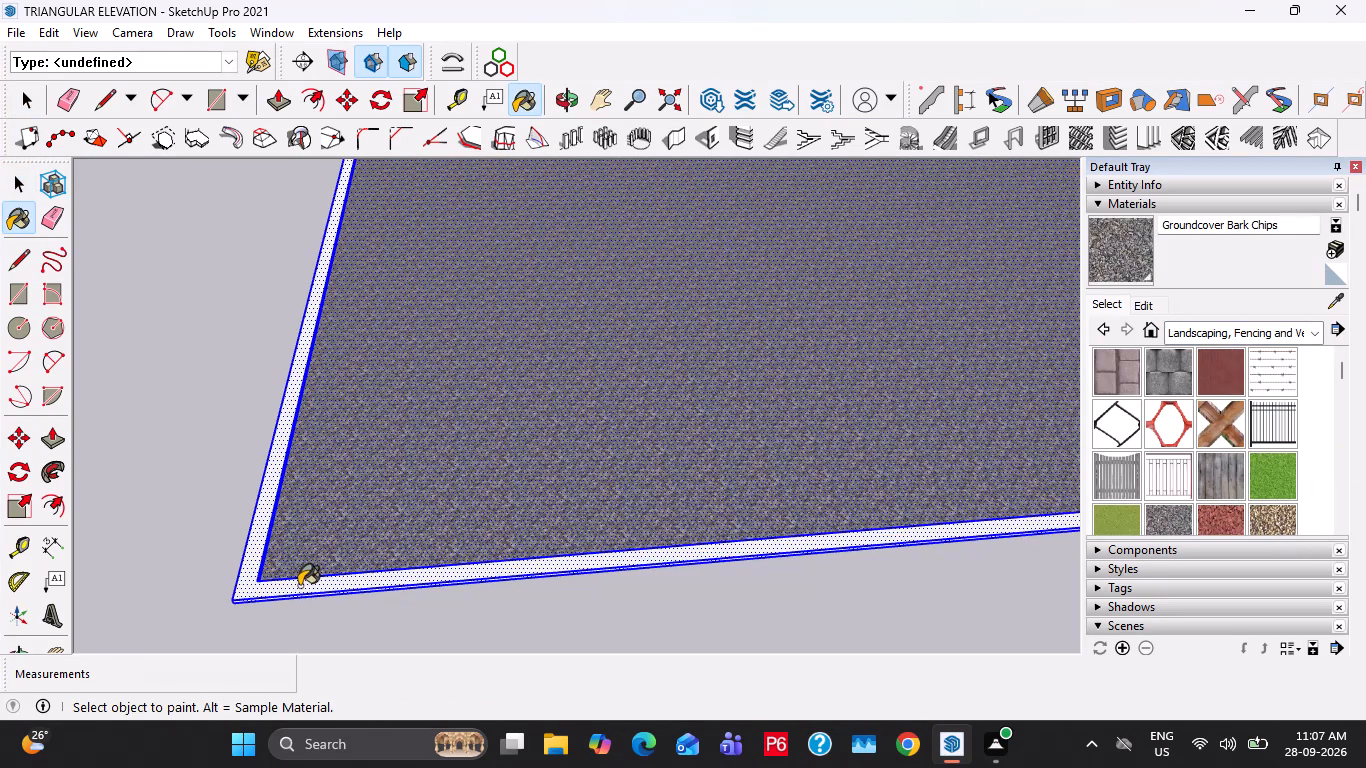
key("space")
Set the Groundcover Bark Chips texture width to 5'.
scroll(484, 445, "up", 17)
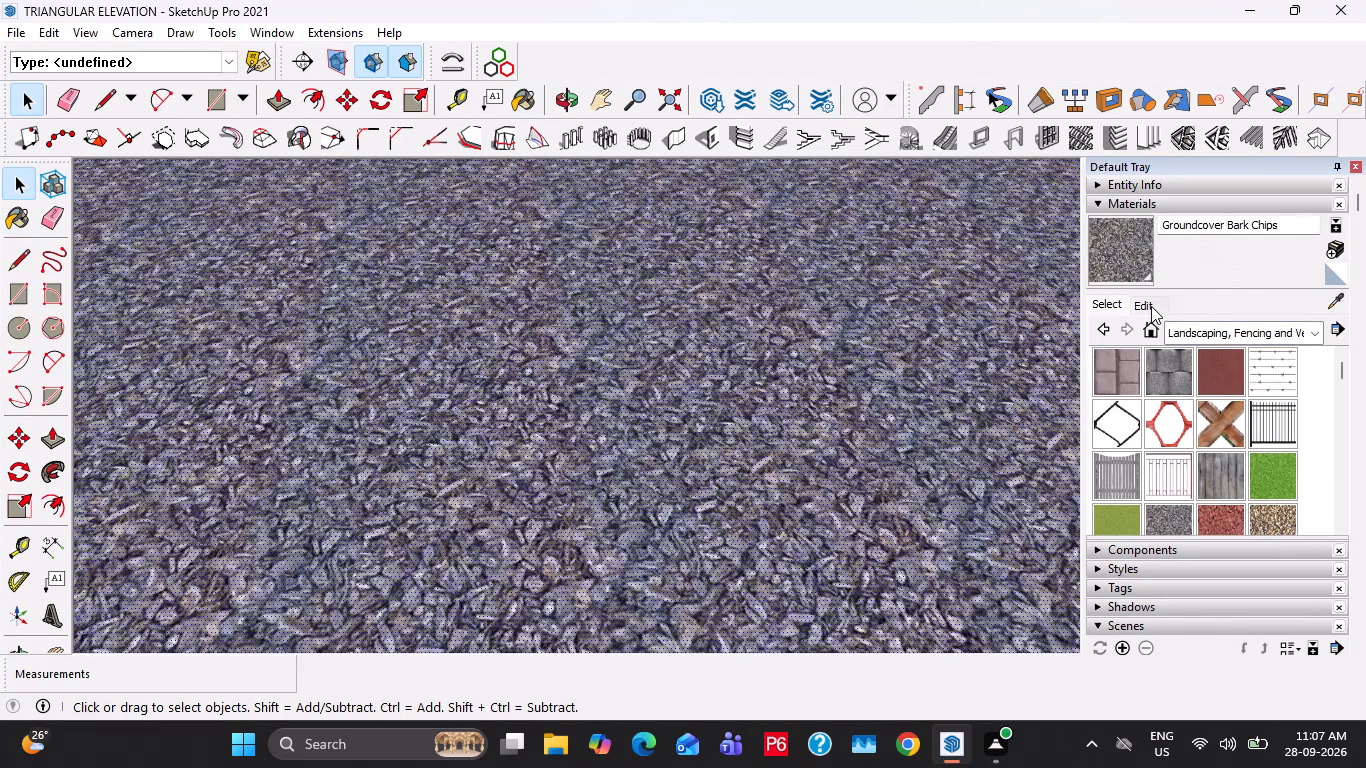
left_click(1151, 306)
left_click_drag(1151, 537, 1112, 540)
type("5'")
scroll(442, 408, "down", 20)
scroll(442, 408, "down", 3)
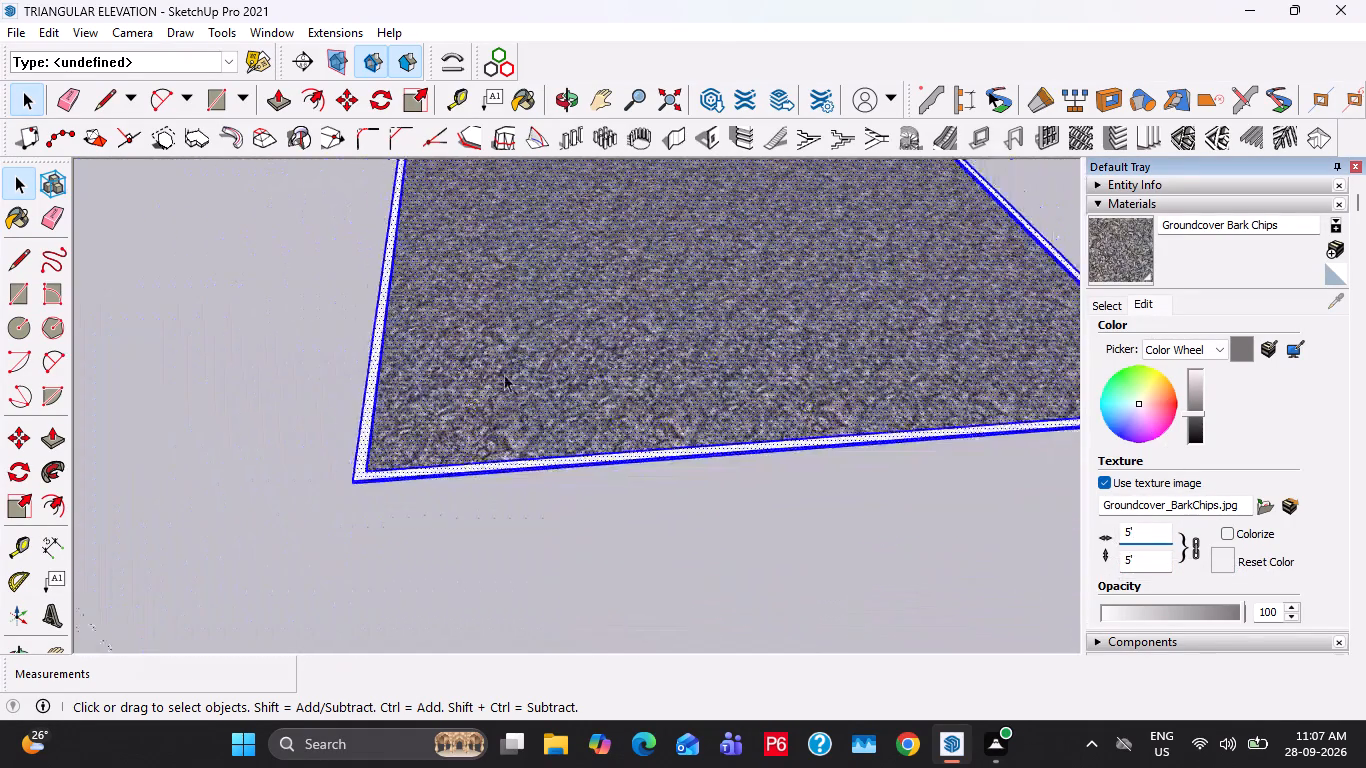
scroll(504, 374, "down", 6)
left_click(570, 486)
Paint the ground strips on both sides of the entrance steps with the Grass Dark Green material.
scroll(714, 220, "up", 10)
middle_click_drag(623, 263, 715, 559, "shift")
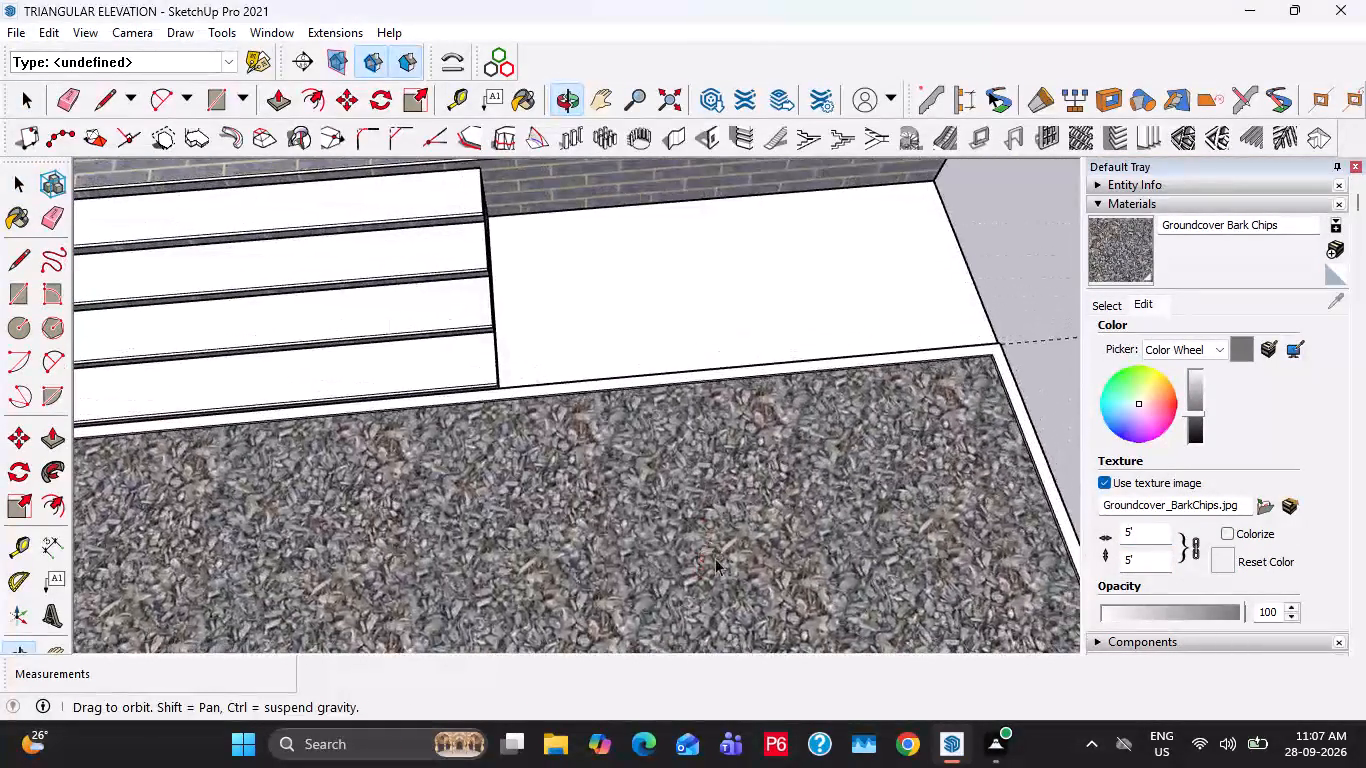
left_click(688, 362)
left_click(813, 277)
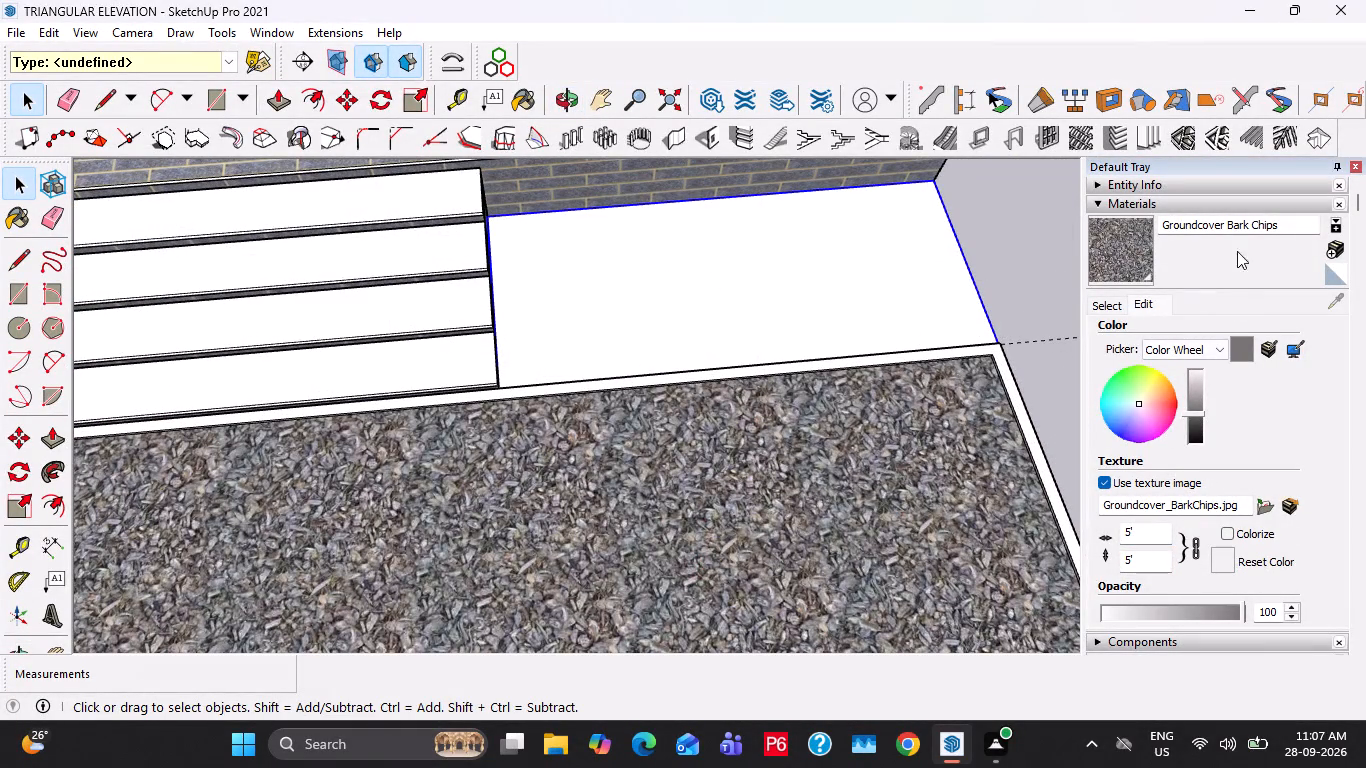
left_click(1247, 224)
key("Escape")
scroll(1172, 521, "down", 4)
scroll(1192, 385, "up", 5)
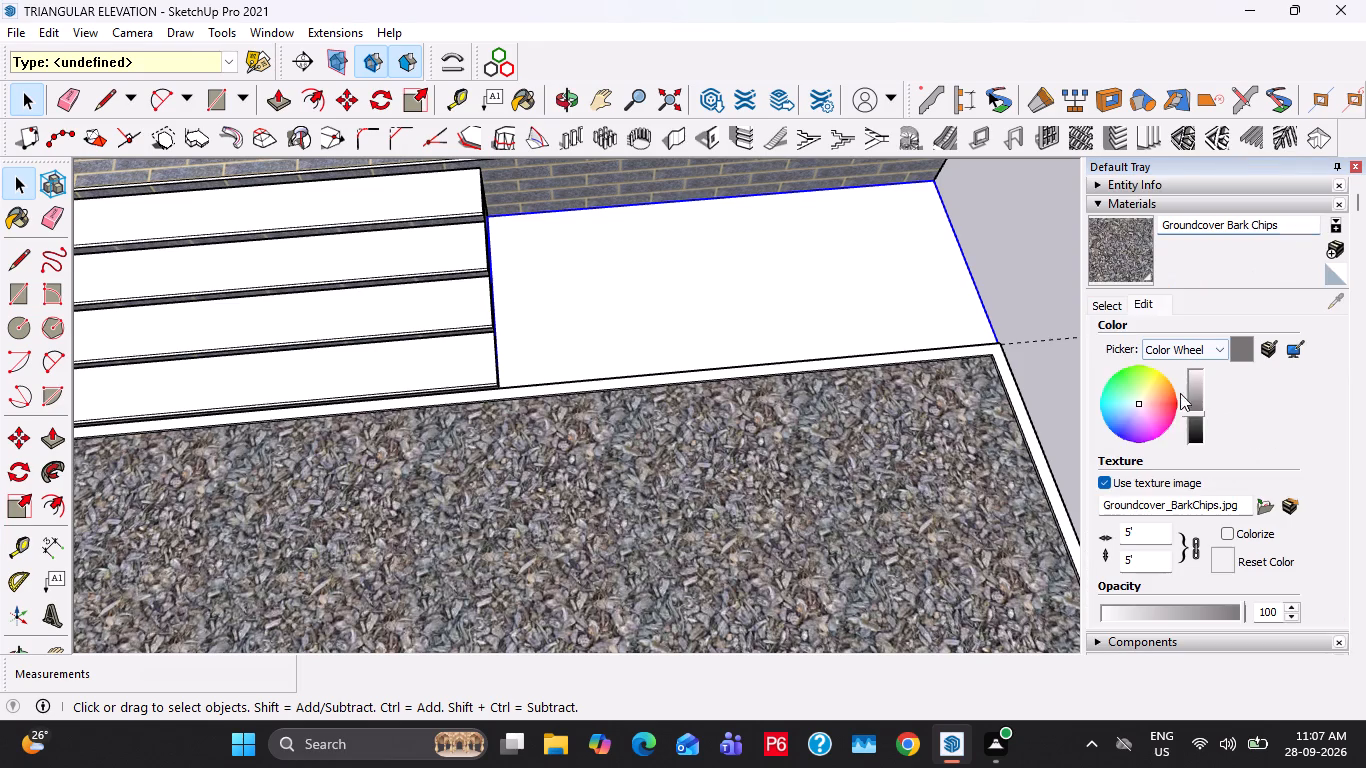
left_click(1105, 309)
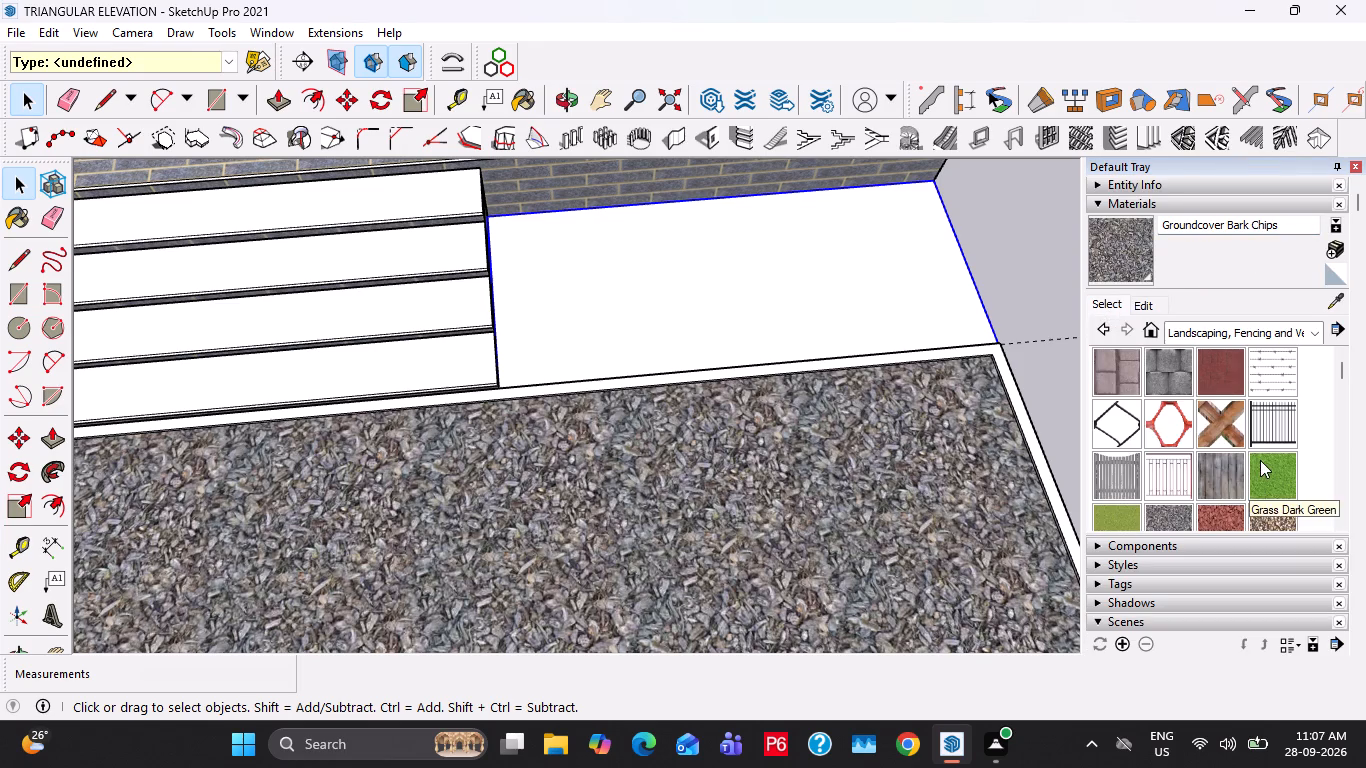
left_click(1260, 460)
left_click(909, 321)
scroll(884, 315, "down", 5)
middle_click_drag(614, 323, 804, 330, "shift")
left_click(464, 356)
key("space")
scroll(441, 334, "down", 6)
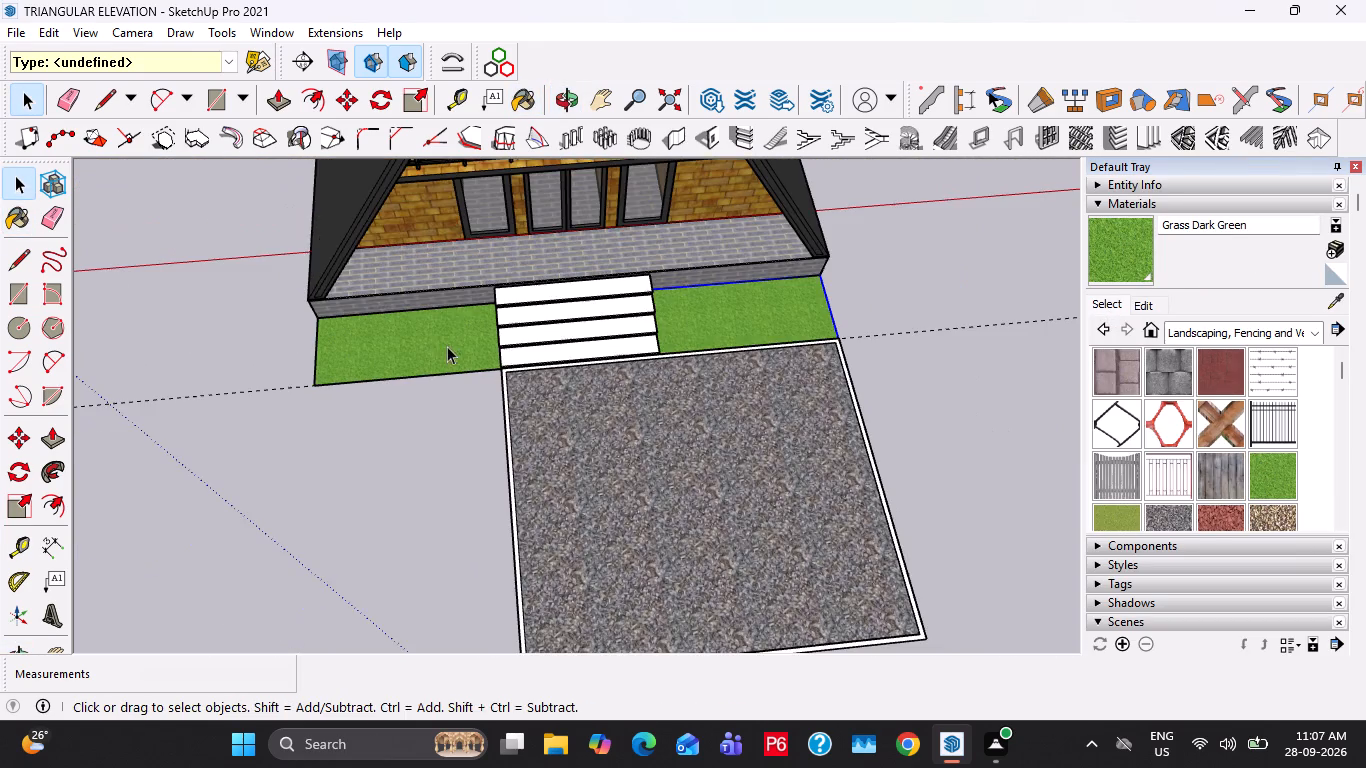
key("Escape")
key("space")
Delete all guides from the model.
middle_click_drag(754, 396, 718, 165)
middle_click_drag(547, 315, 563, 419, "shift")
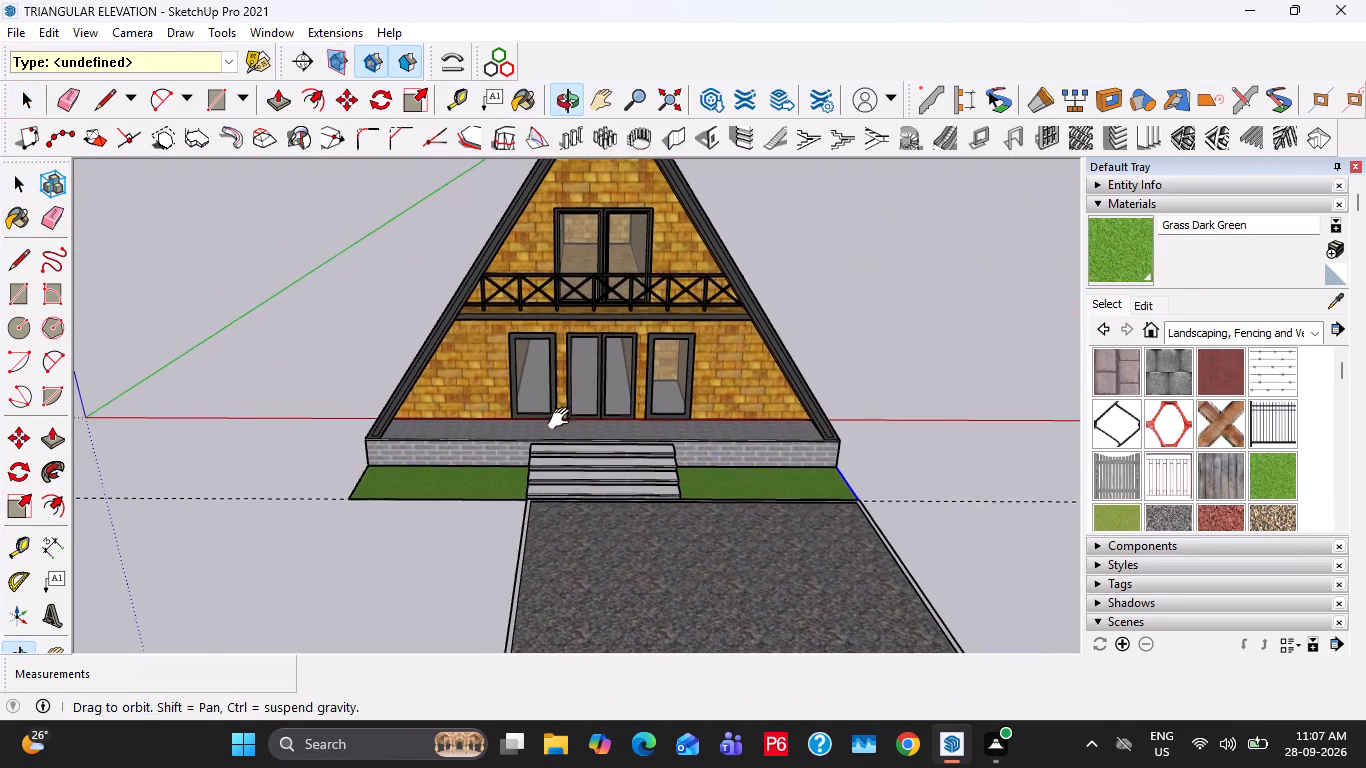
middle_click_drag(563, 419, 563, 420, "shift")
left_click(44, 35)
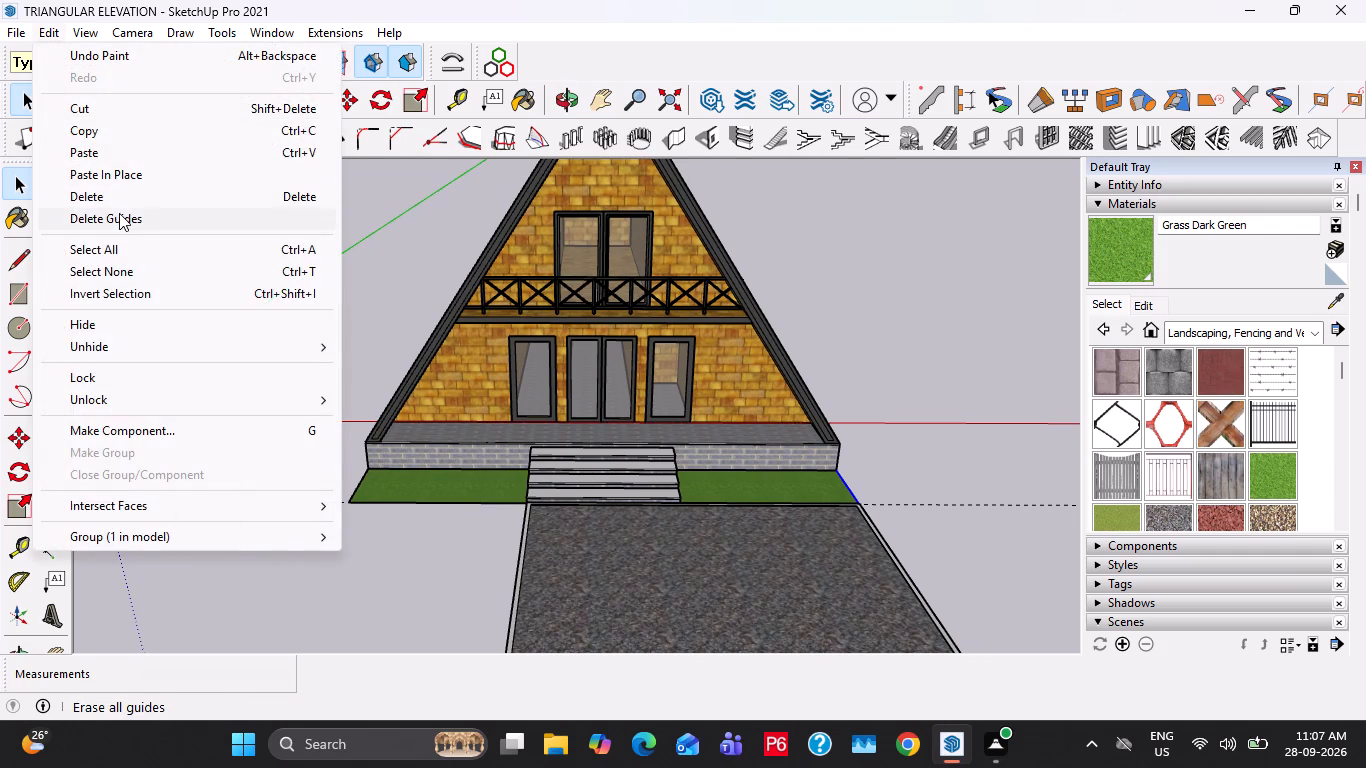
left_click(119, 213)
key("Escape")
key("Escape")
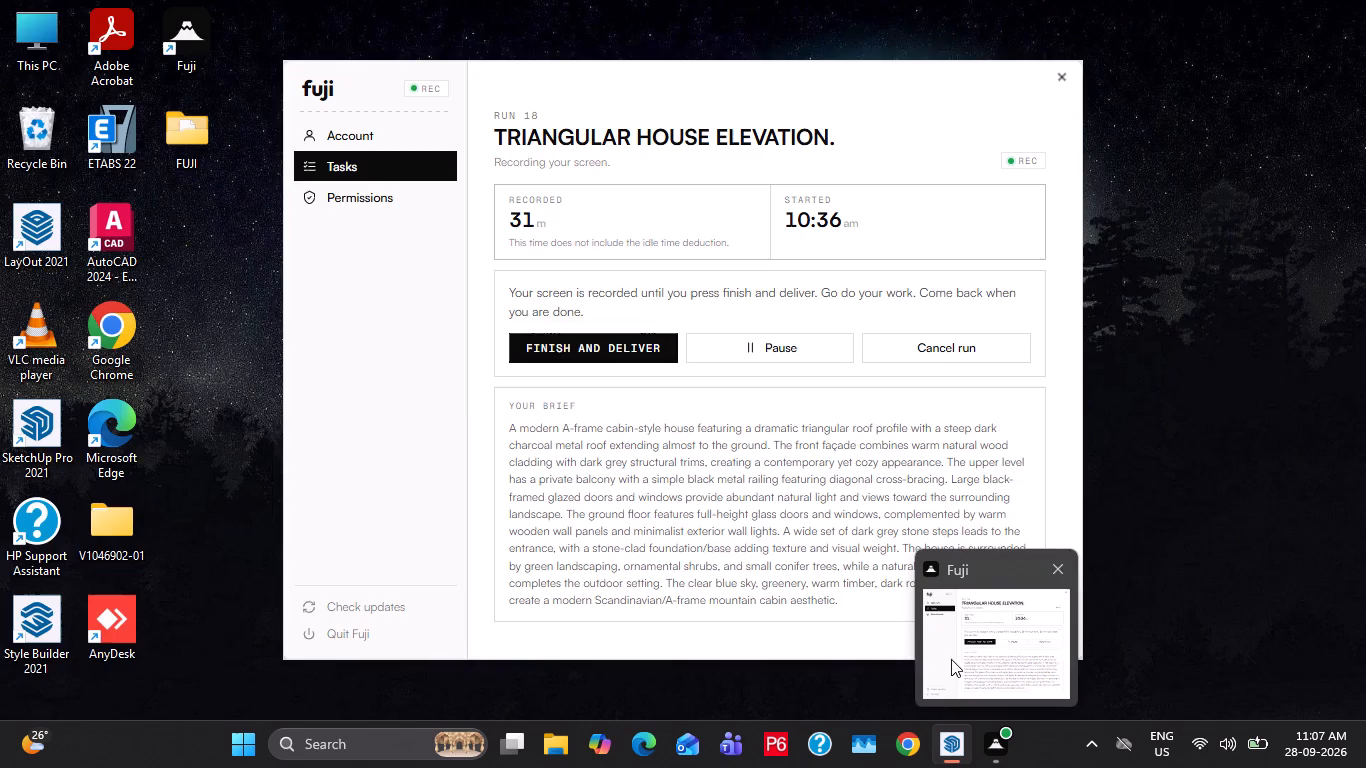
Save the model.
key("Escape")
key("Escape")
scroll(572, 384, "down", 3)
key("ctrl+s")
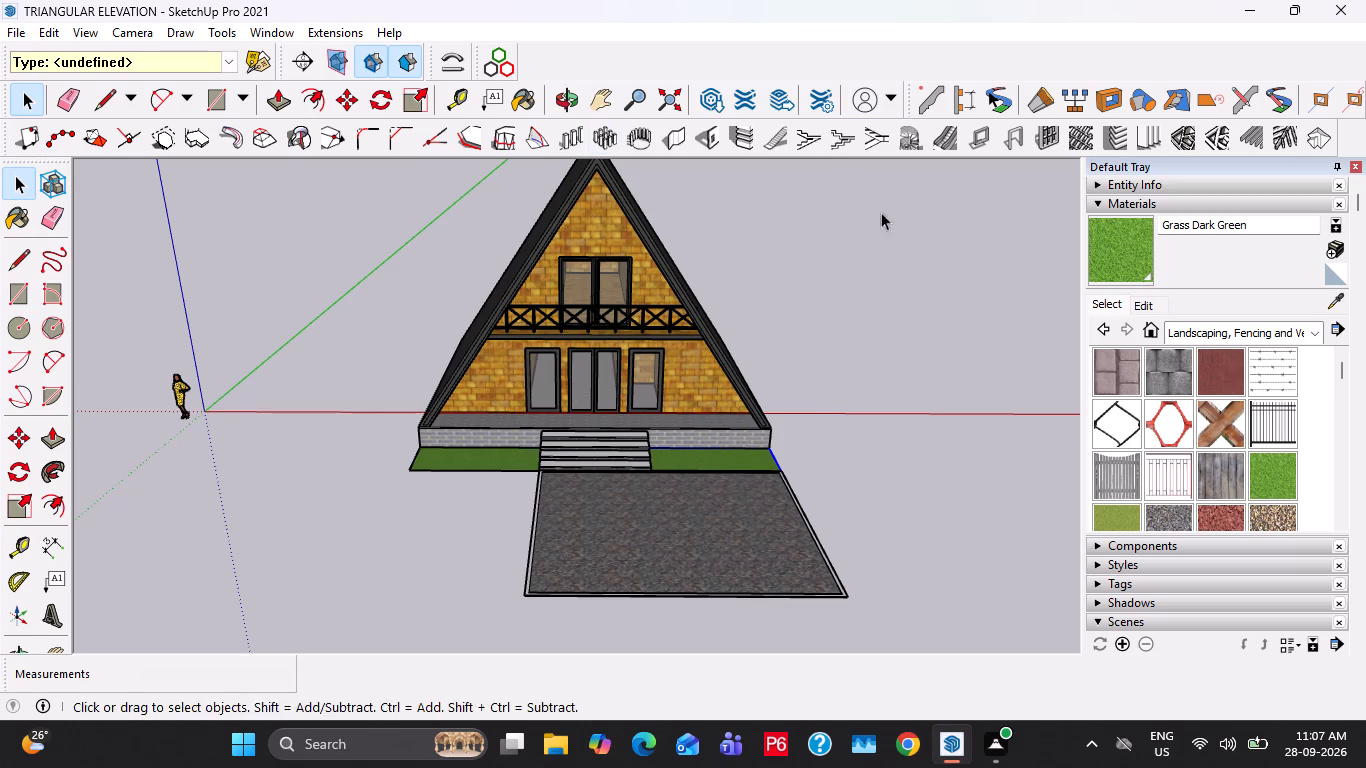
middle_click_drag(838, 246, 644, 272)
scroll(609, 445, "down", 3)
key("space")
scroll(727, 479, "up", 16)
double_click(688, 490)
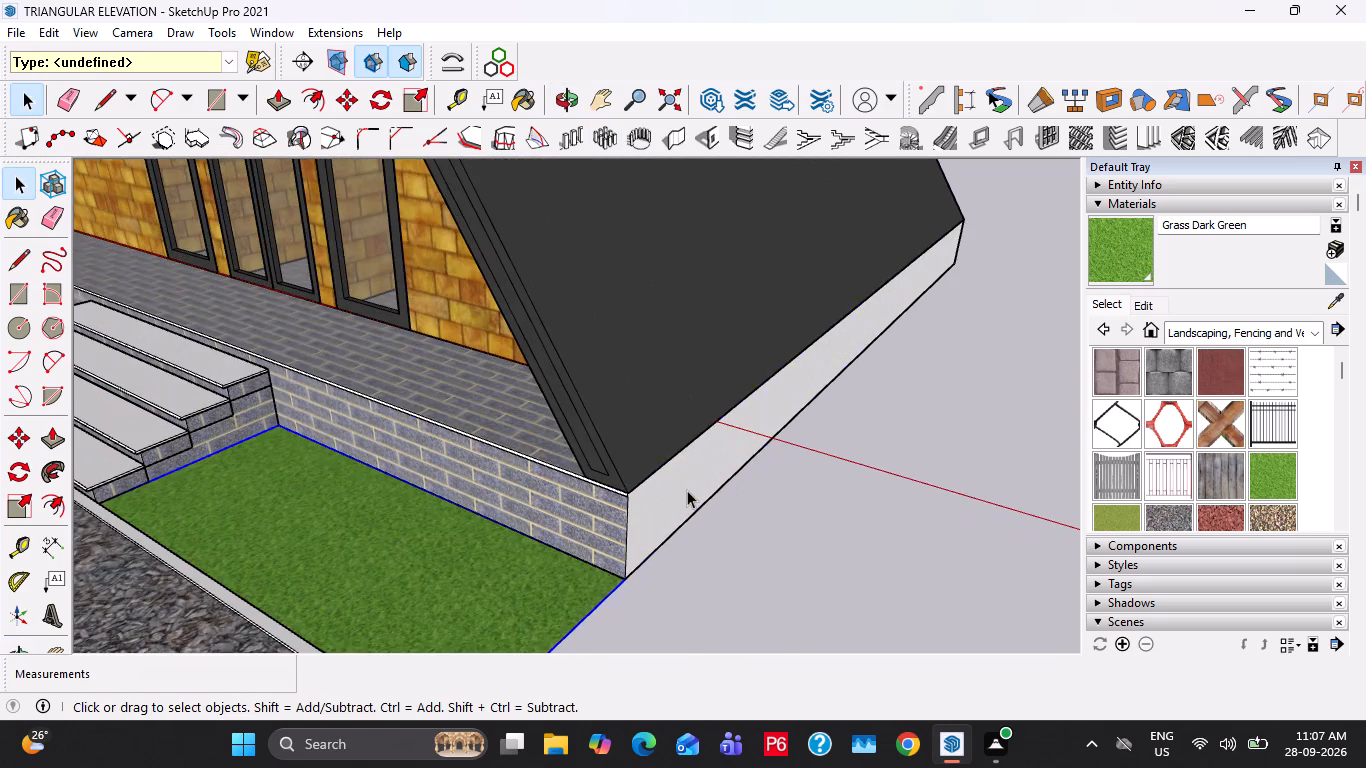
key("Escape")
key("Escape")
Switch to Chrome and open the 3D Warehouse website, ready to search for content.
left_click(904, 748)
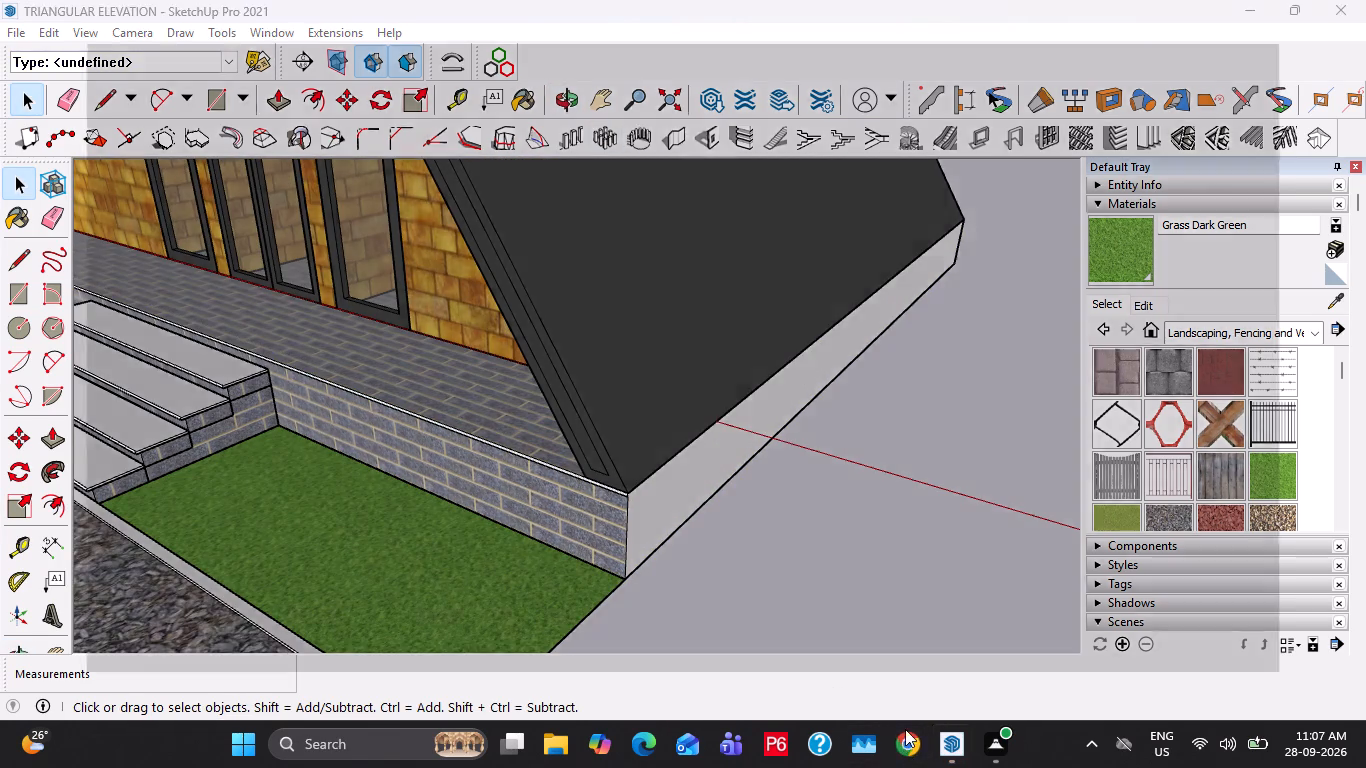
left_click(405, 38)
left_click(385, 61)
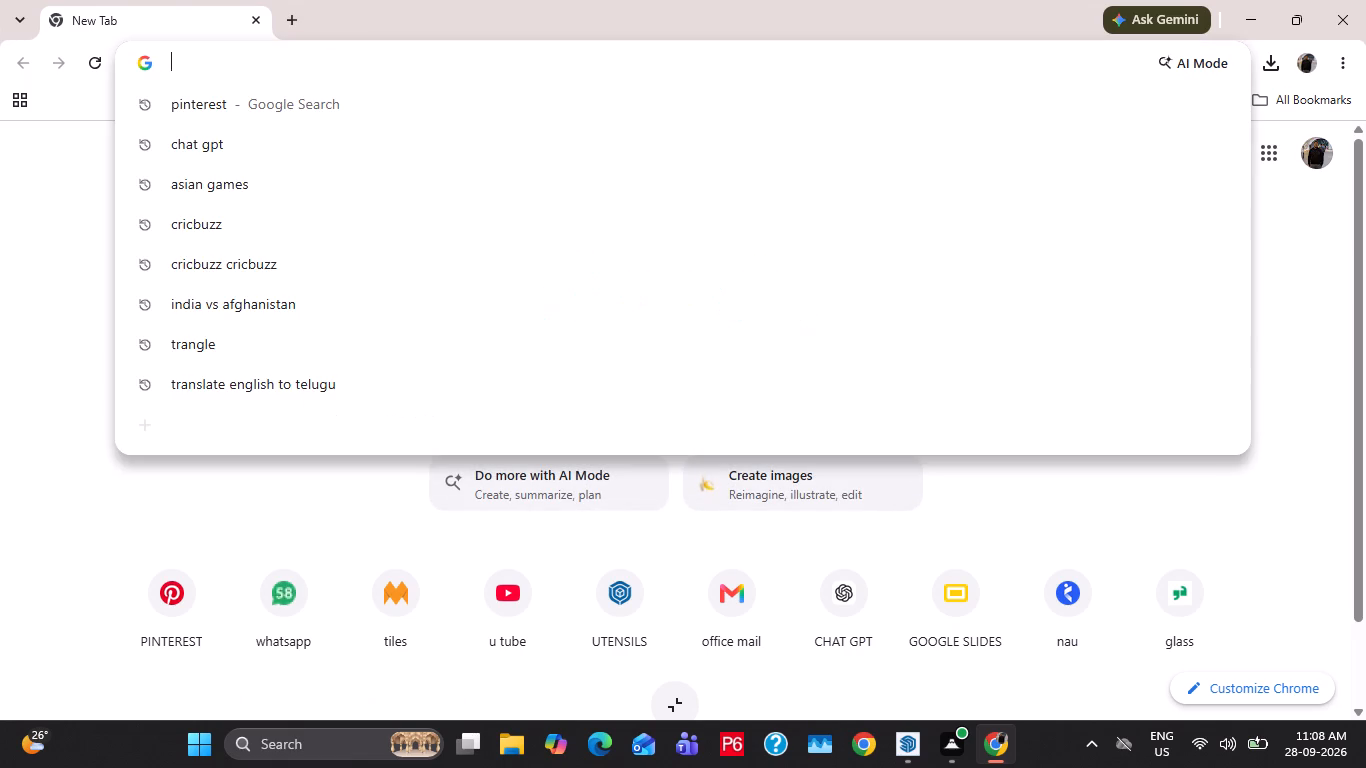
type("3D")
left_click(331, 115)
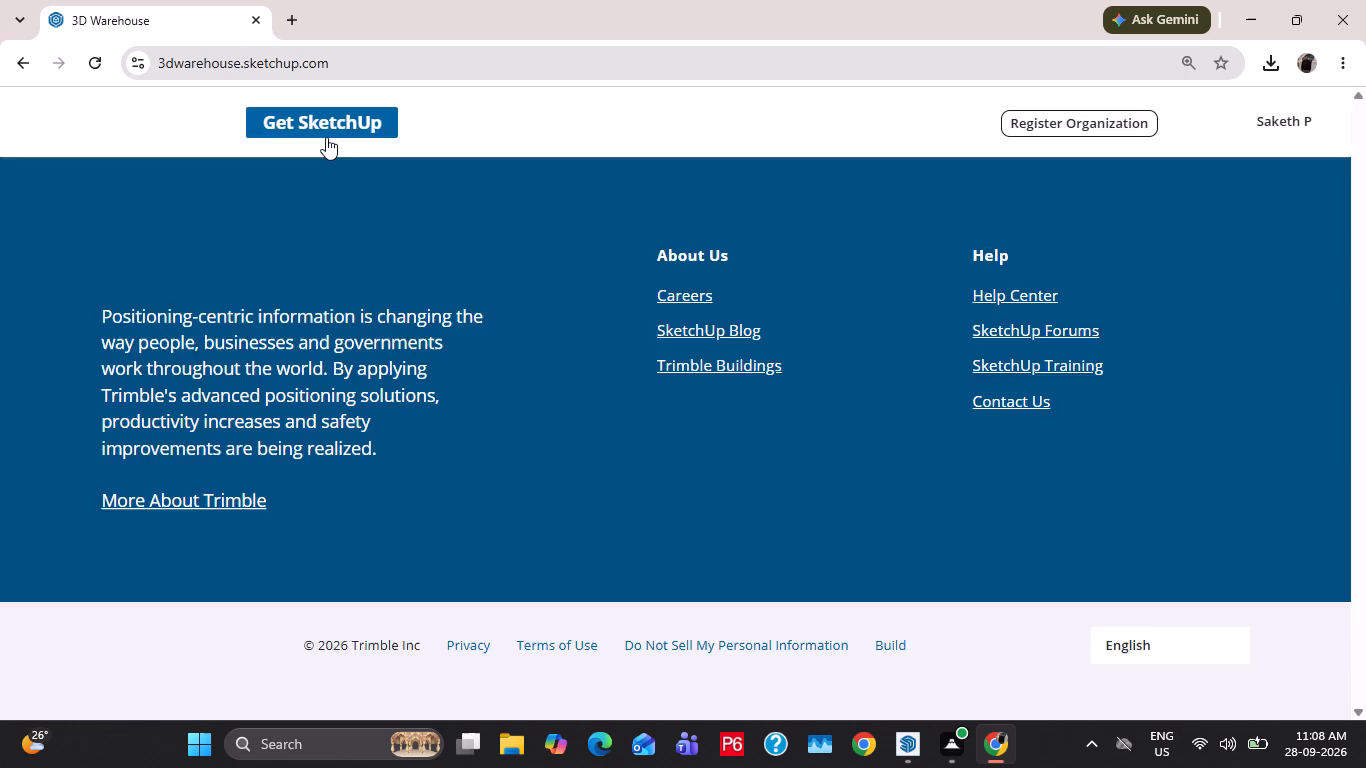
left_click(773, 461)
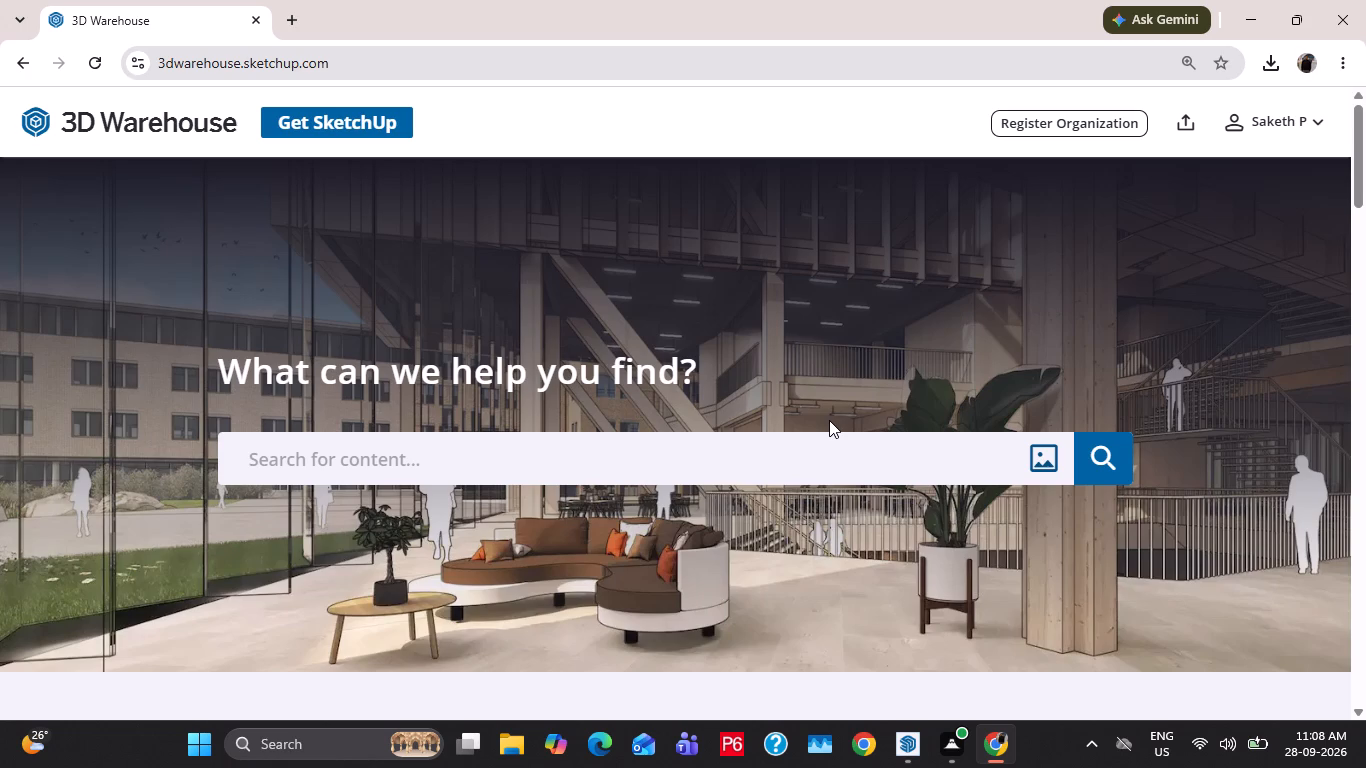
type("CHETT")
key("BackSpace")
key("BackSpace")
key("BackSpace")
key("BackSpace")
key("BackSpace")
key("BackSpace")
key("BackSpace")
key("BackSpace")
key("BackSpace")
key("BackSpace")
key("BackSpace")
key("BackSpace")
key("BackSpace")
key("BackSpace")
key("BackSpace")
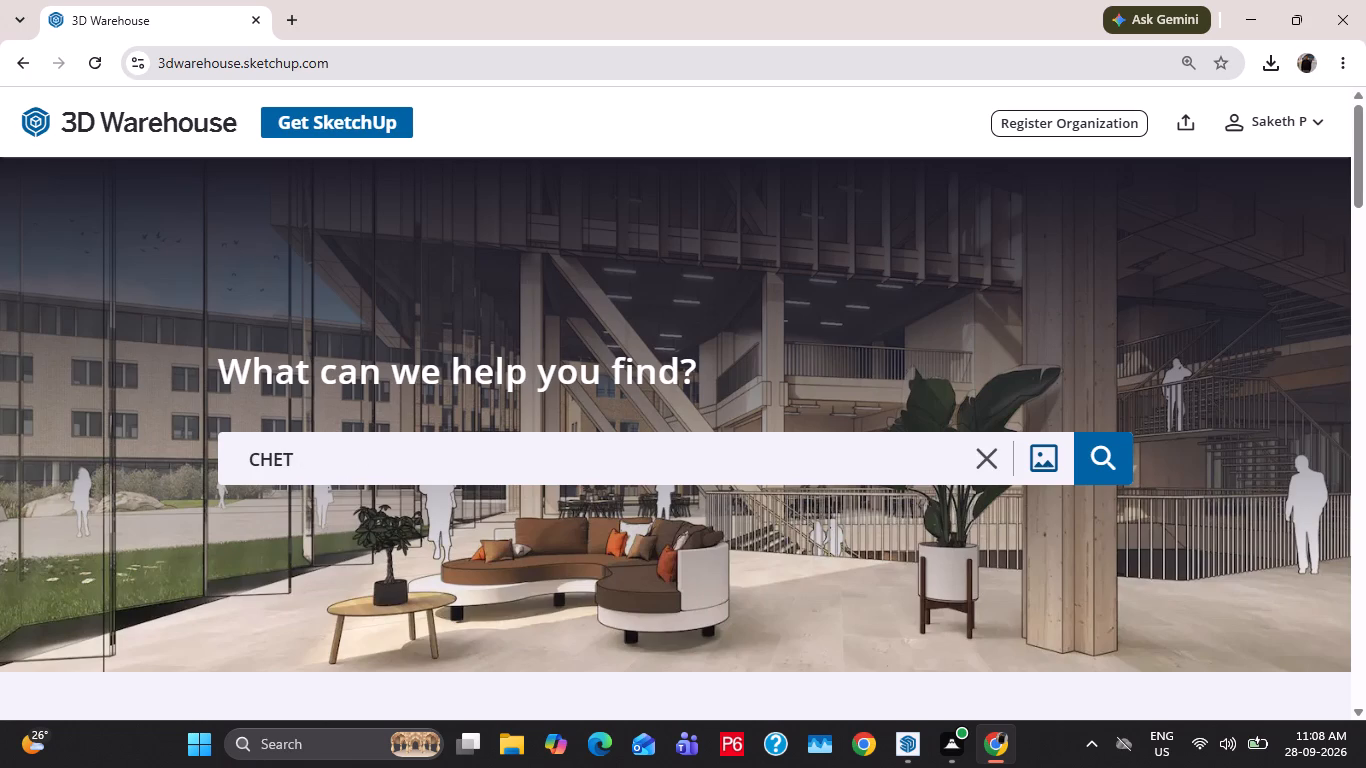
Search 3D Warehouse for PLANTS.
type("PLANTS")
key("Return")
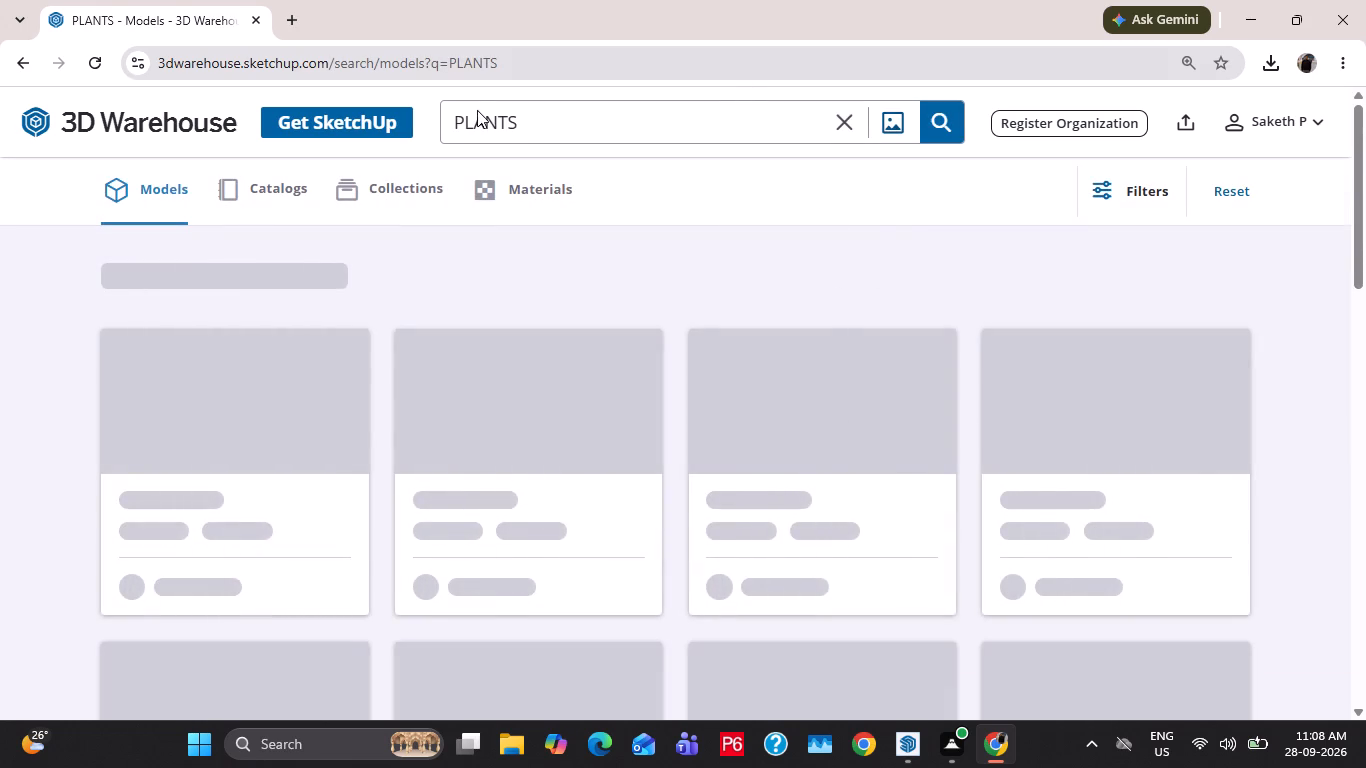
Download the 1.4 MB potted palm model titled Plant as a SketchUp file.
scroll(595, 437, "down", 3)
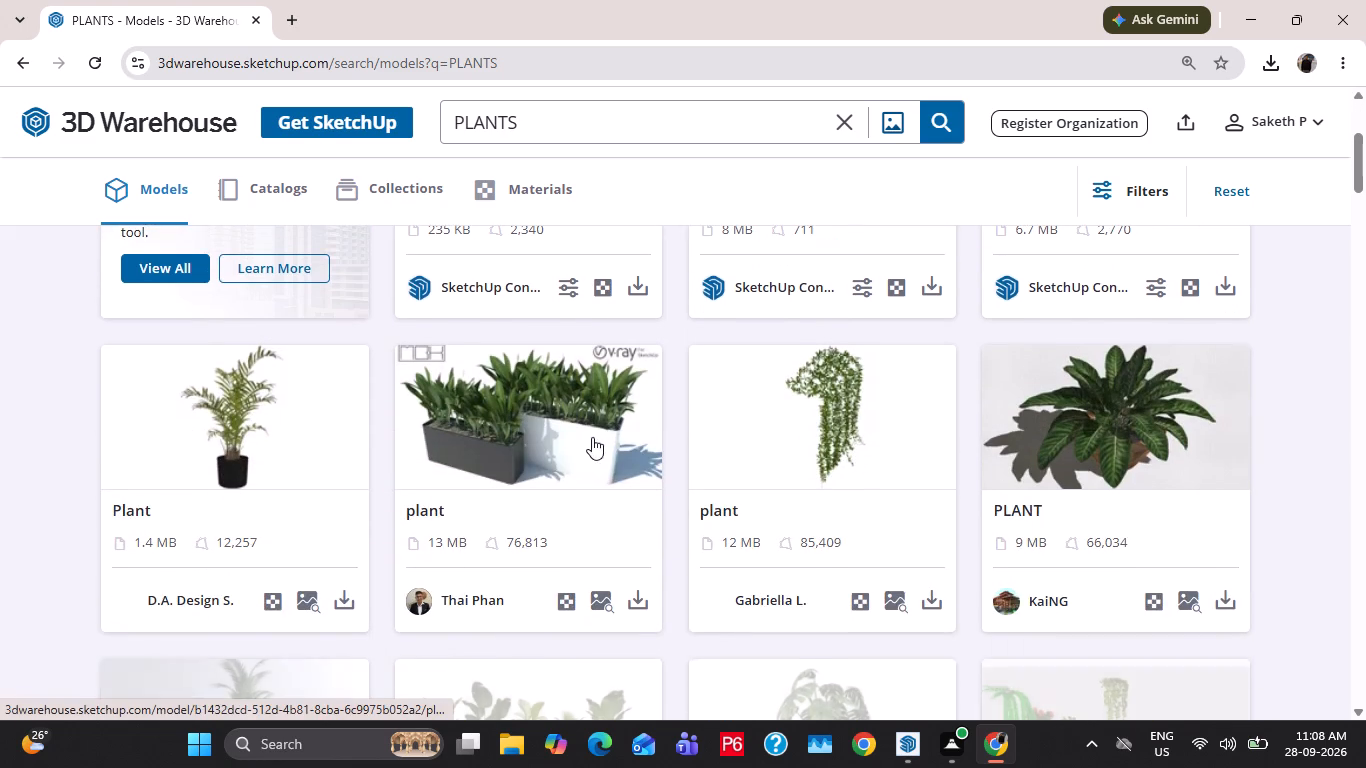
scroll(570, 410, "down", 1)
left_click(343, 503)
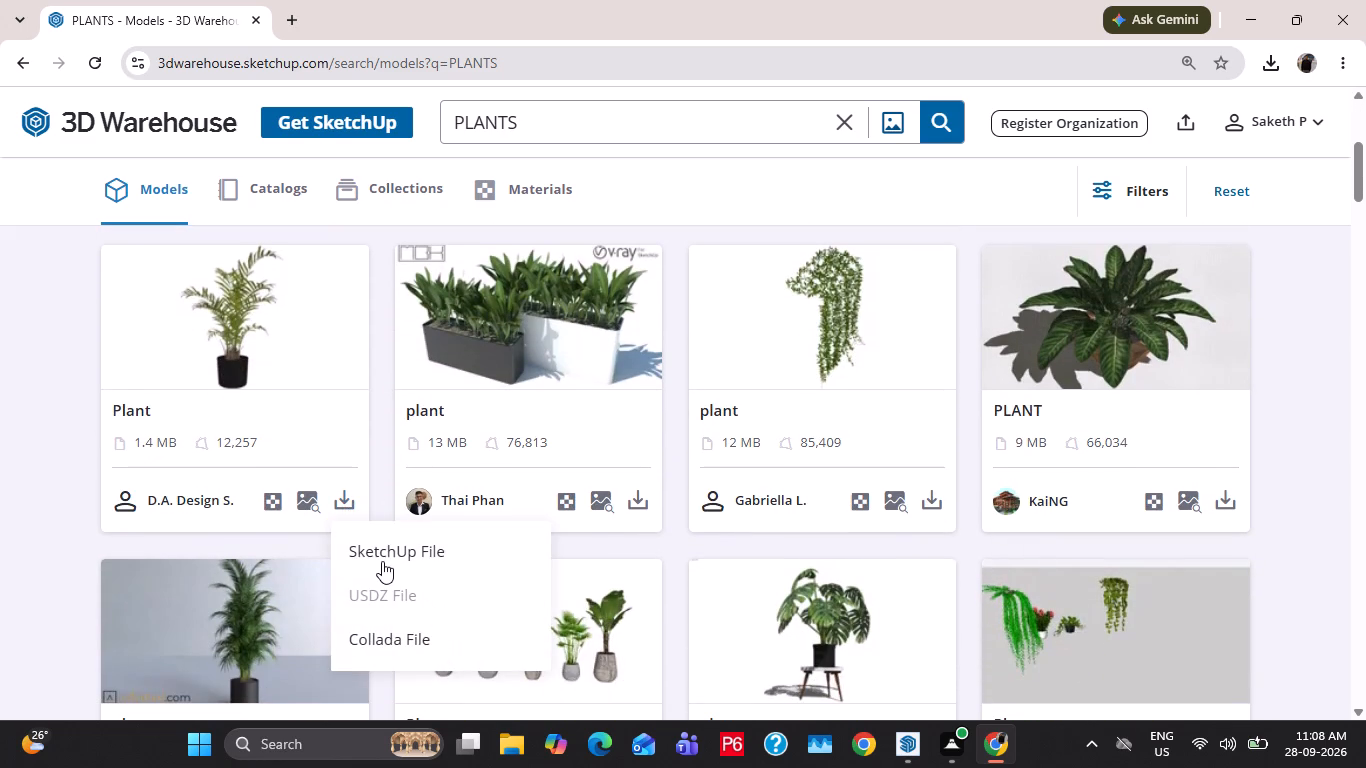
left_click(382, 561)
Open the recent download history to reach the downloaded palm model file.
scroll(309, 538, "down", 3)
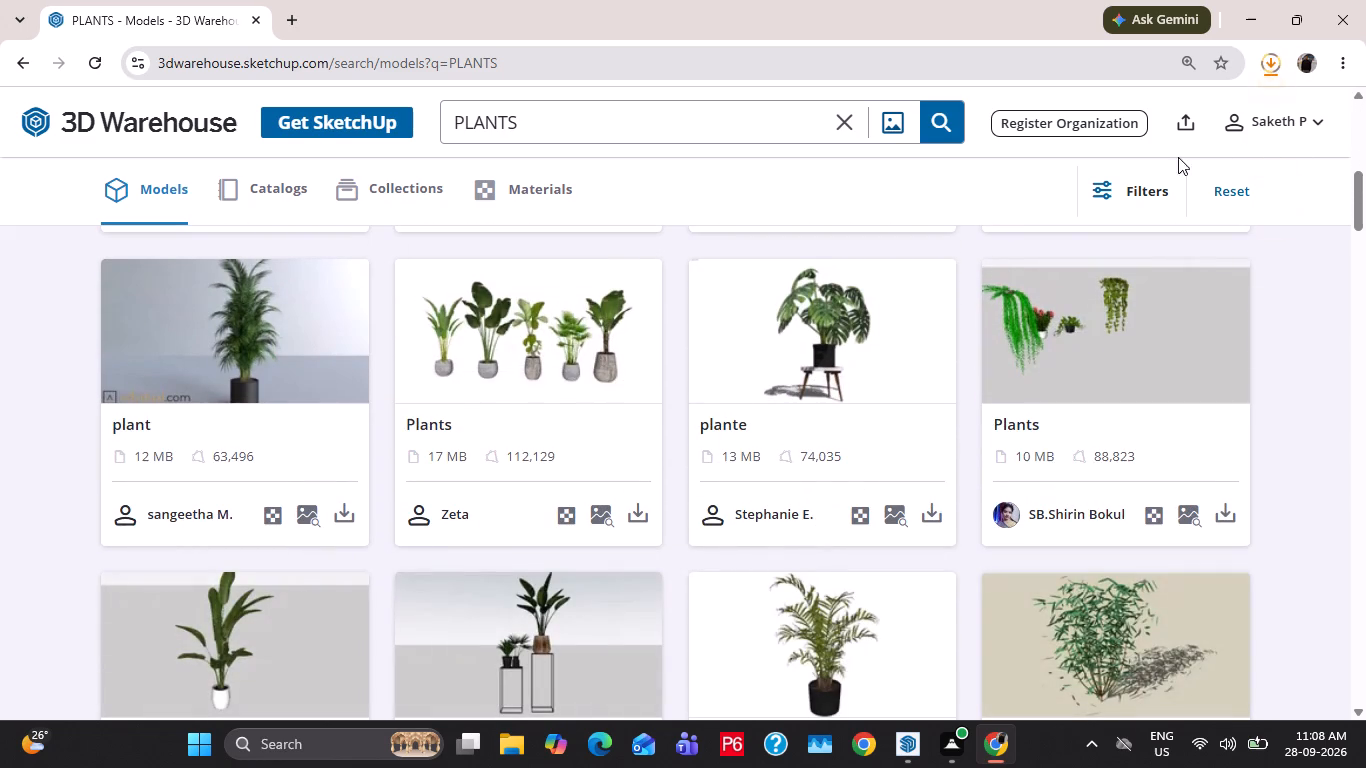
left_click(1276, 69)
left_click(1258, 63)
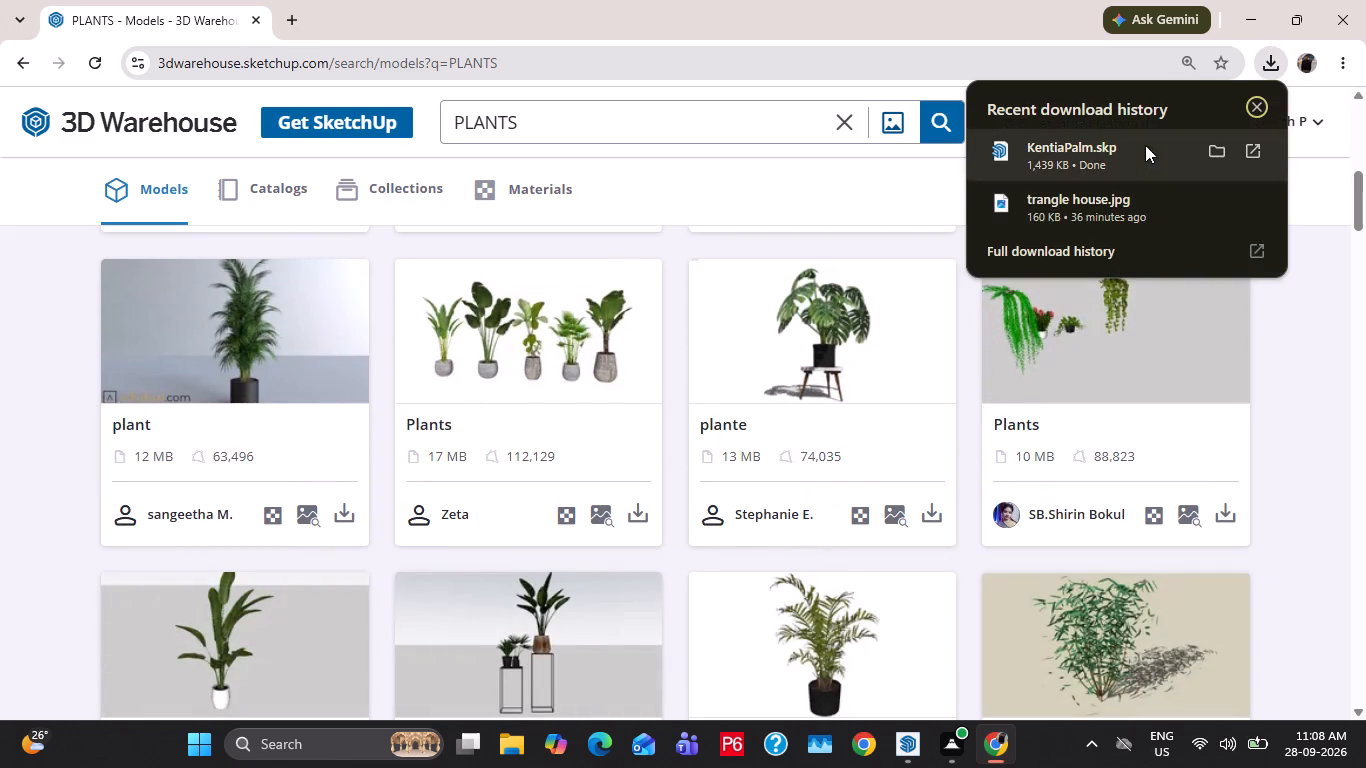
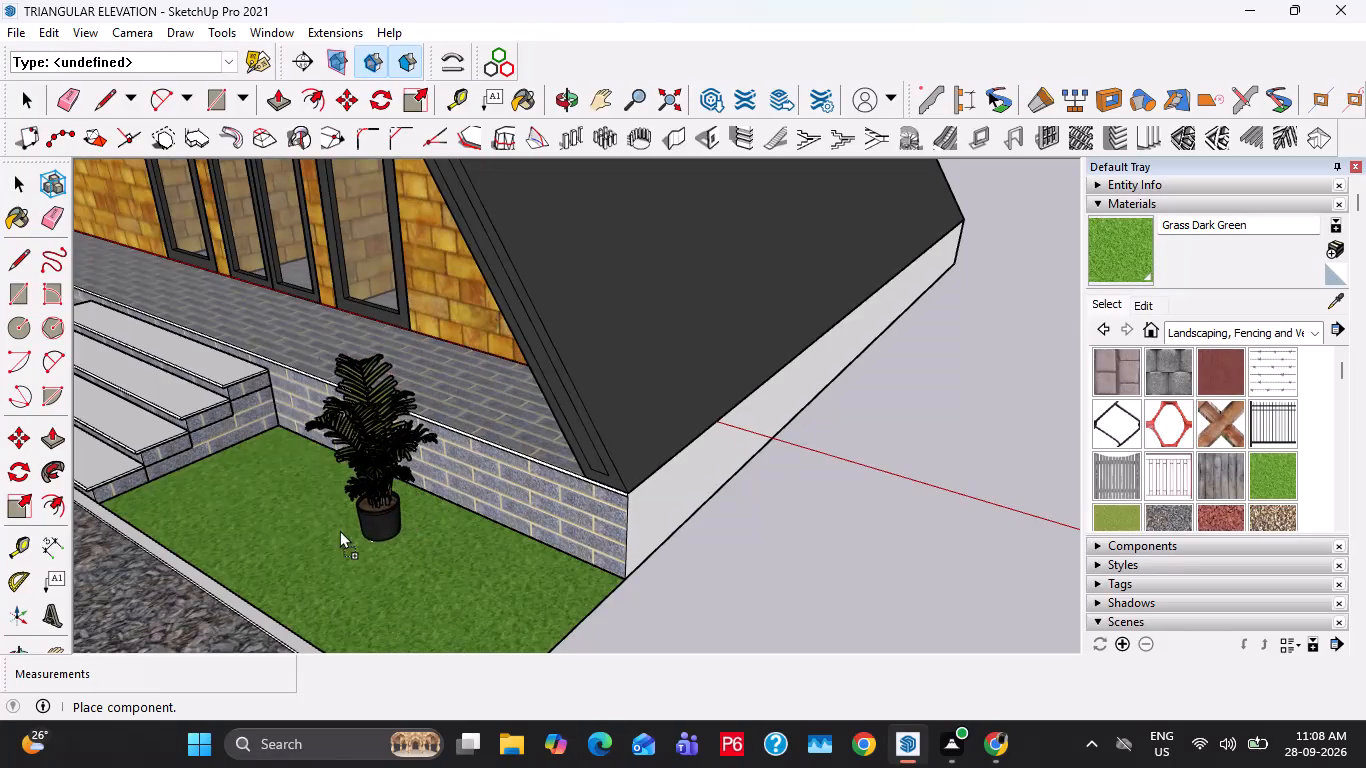
Move the potted plant closer to the steps along the grass strip in front of the porch wall.
scroll(243, 498, "up", 10)
middle_click_drag(352, 472, 476, 440)
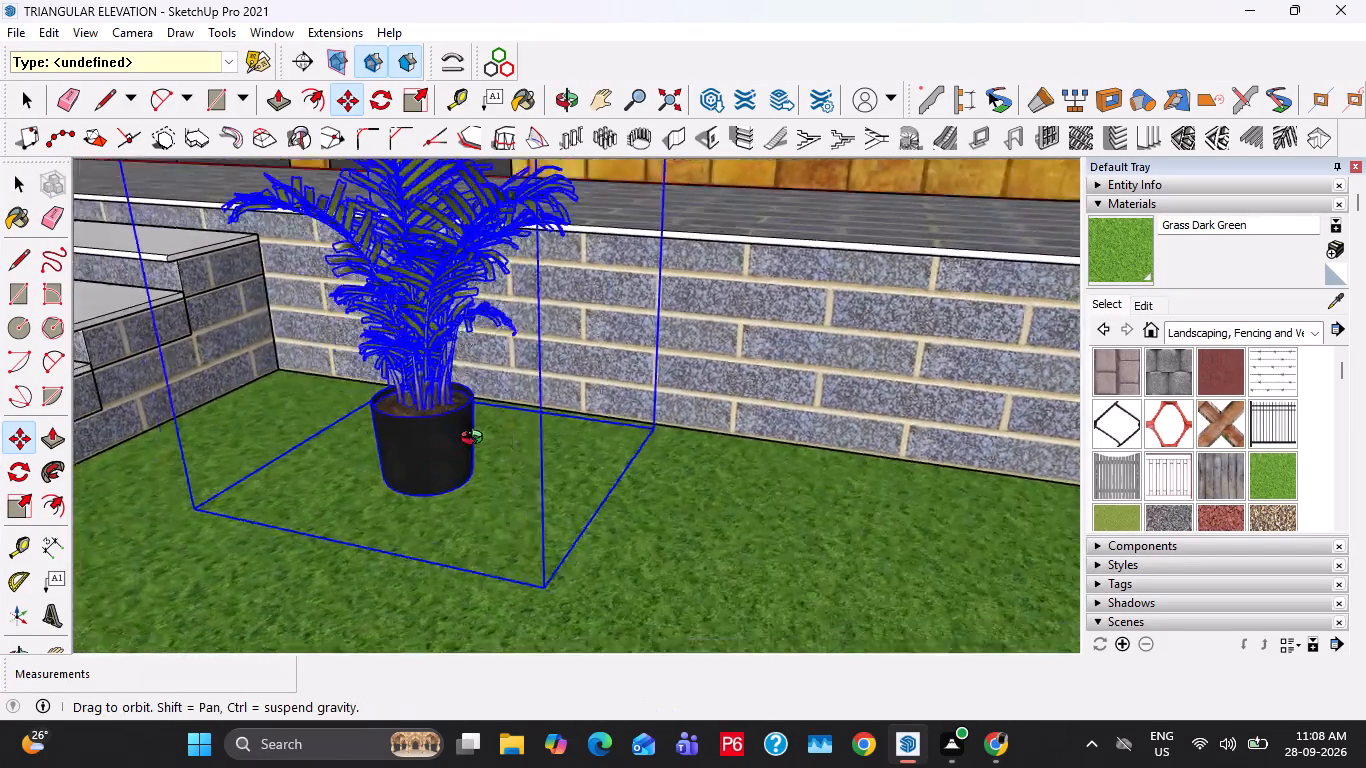
middle_click_drag(476, 440, 531, 430)
scroll(475, 518, "down", 10)
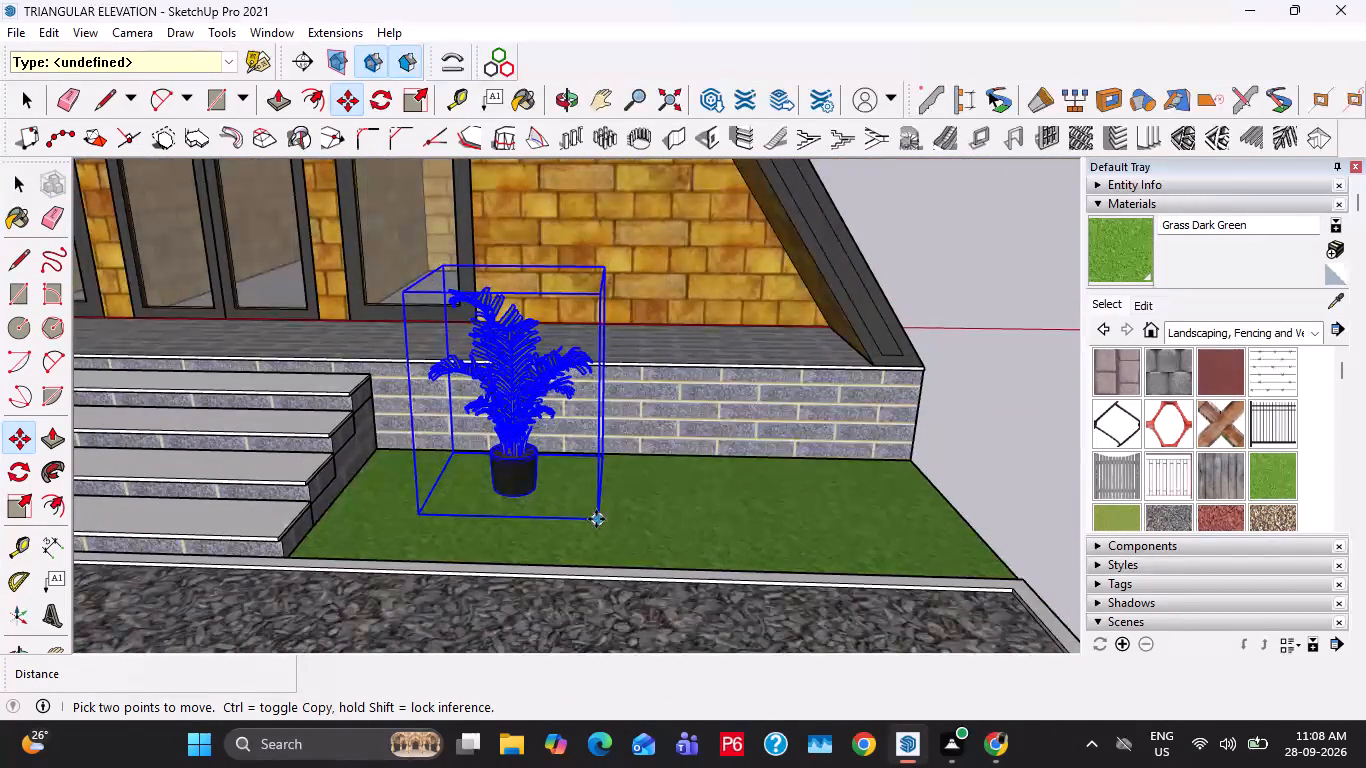
left_click(596, 519)
left_click(525, 522)
Copy the potted plant three times along the grass strip, making an evenly spaced row of four away from the steps.
left_click(527, 515)
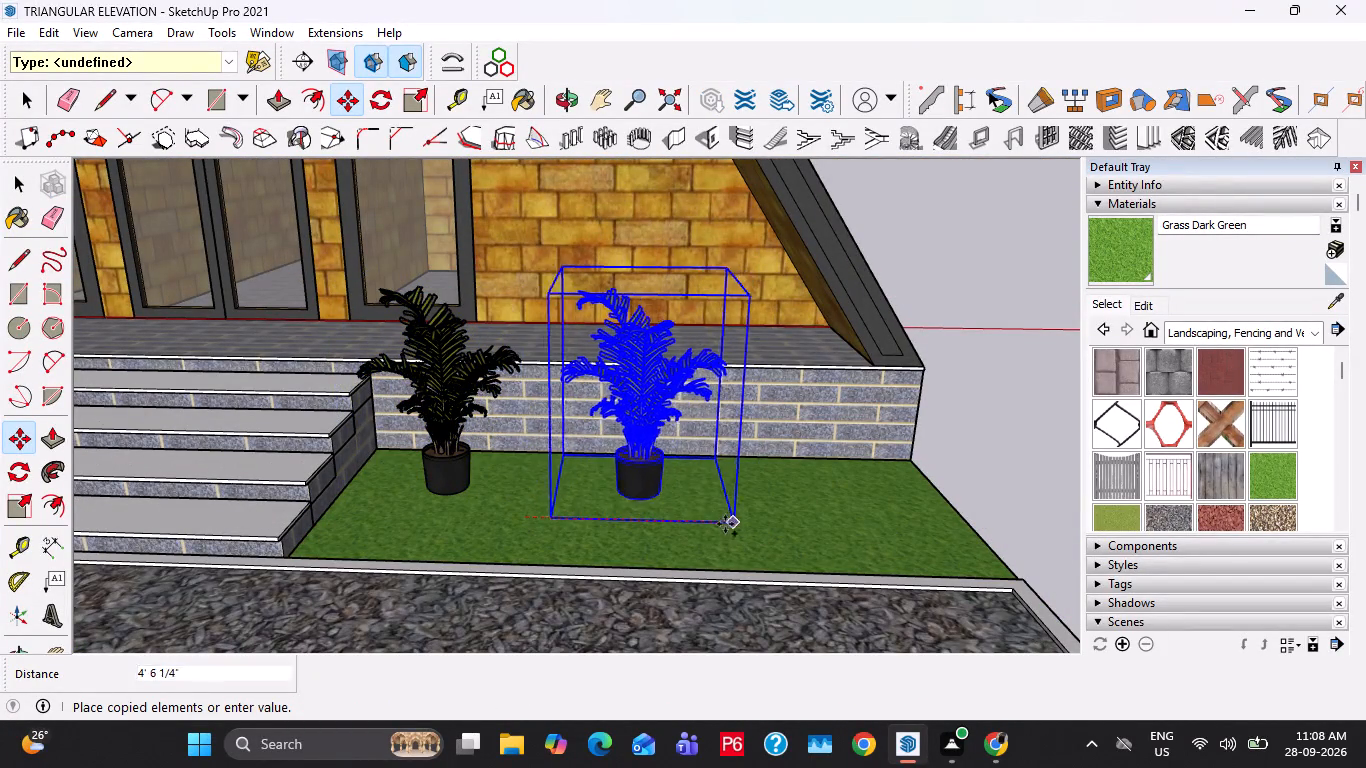
left_click(682, 520)
left_click(676, 525)
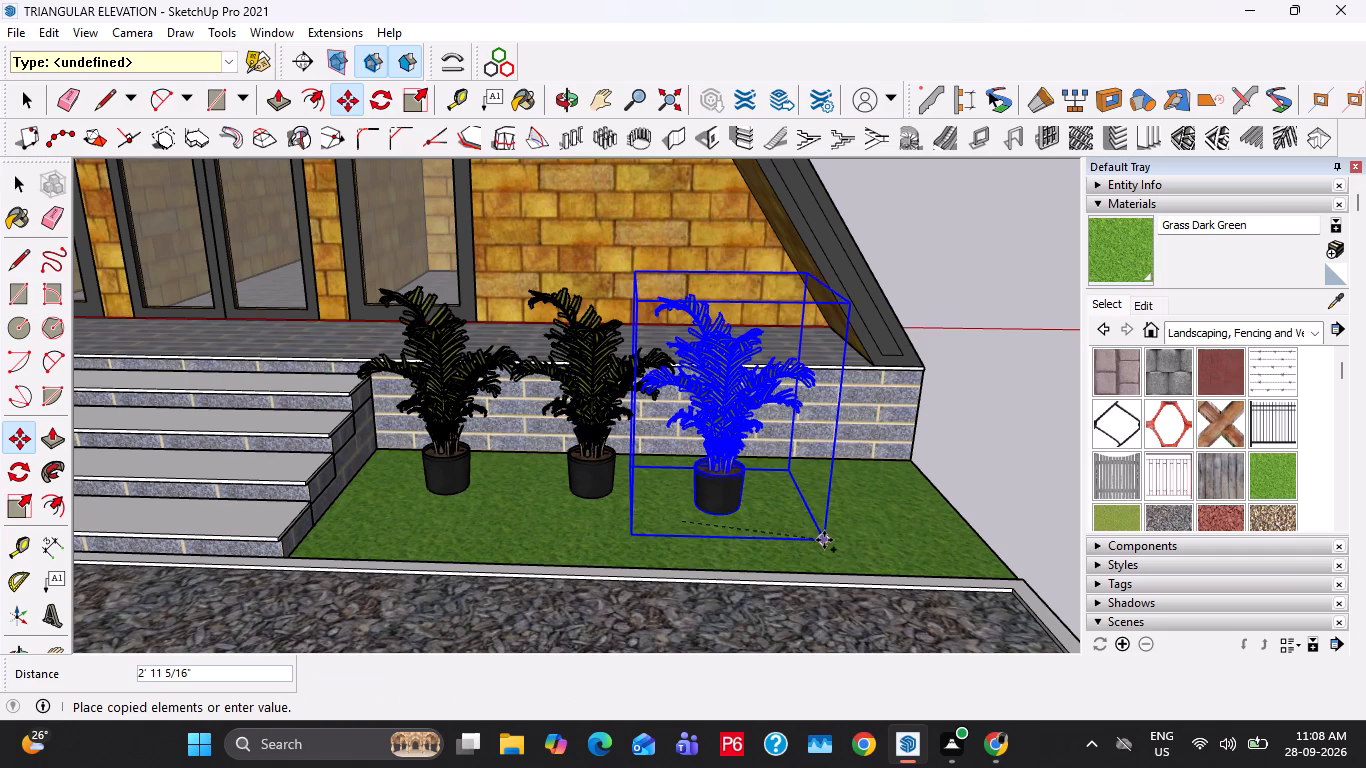
left_click(843, 523)
left_click(847, 528)
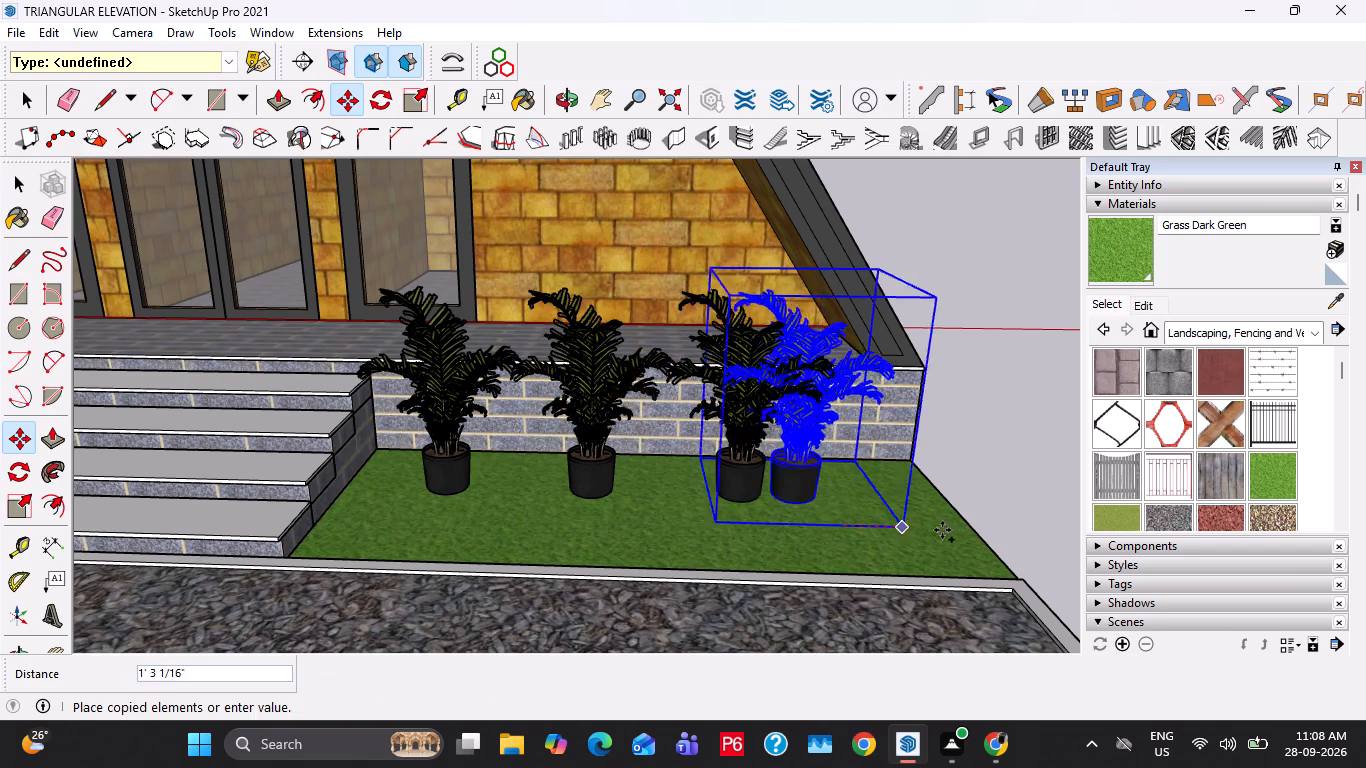
left_click(983, 528)
key("space")
Group the four potted plants in the row.
scroll(774, 456, "down", 6)
key("space")
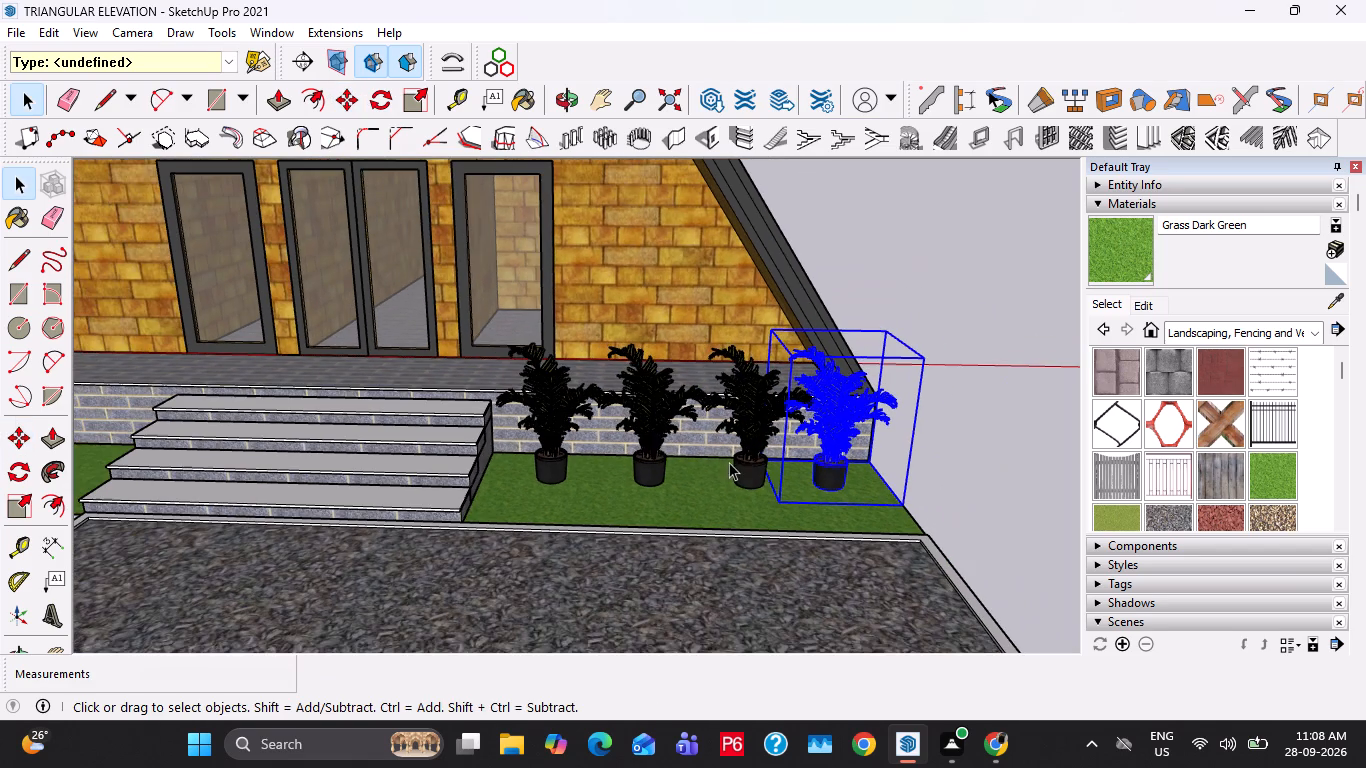
left_click(660, 435)
left_click(541, 409, "ctrl")
left_click(762, 413, "ctrl")
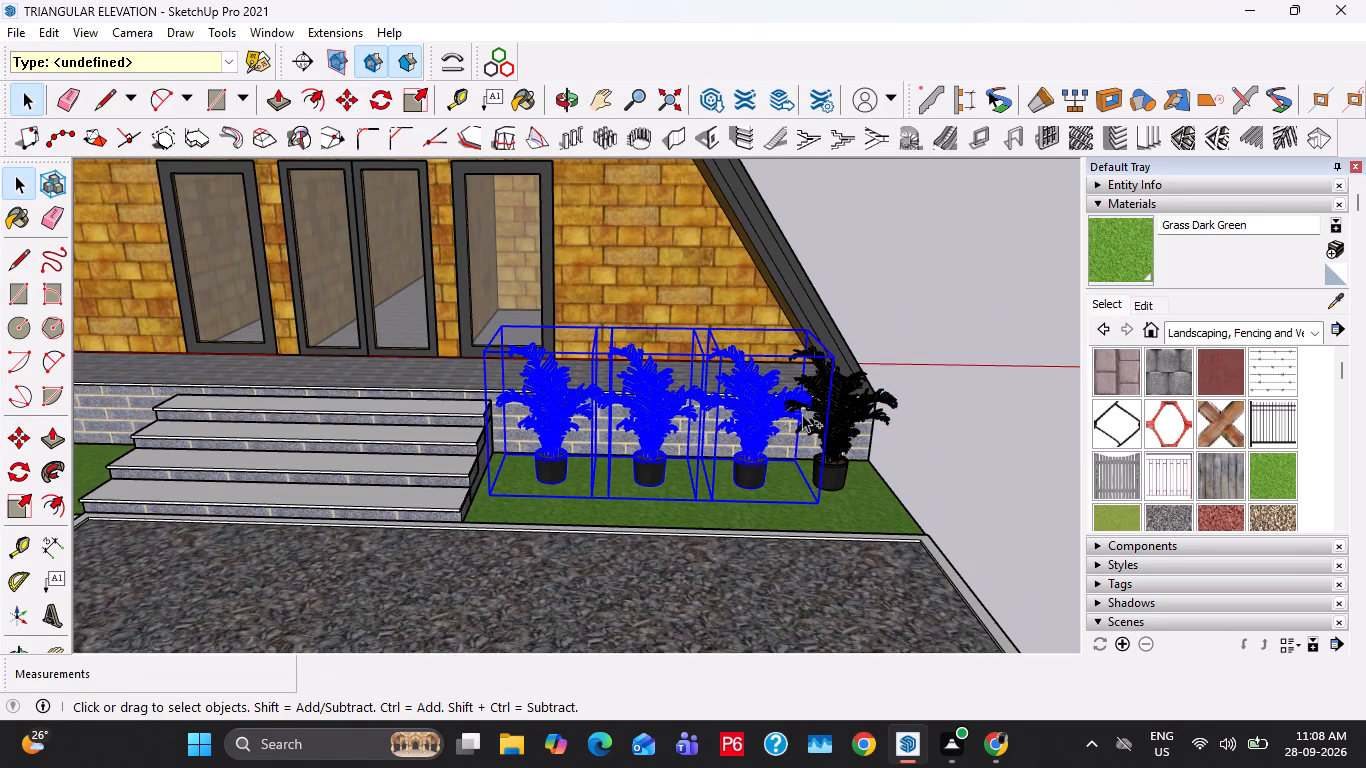
left_click(851, 424, "ctrl")
right_click(850, 423, "ctrl")
left_click(983, 251)
Copy the plant group about 26' 5" along the red axis onto the grass strip on the other side of the steps.
scroll(888, 406, "down", 4)
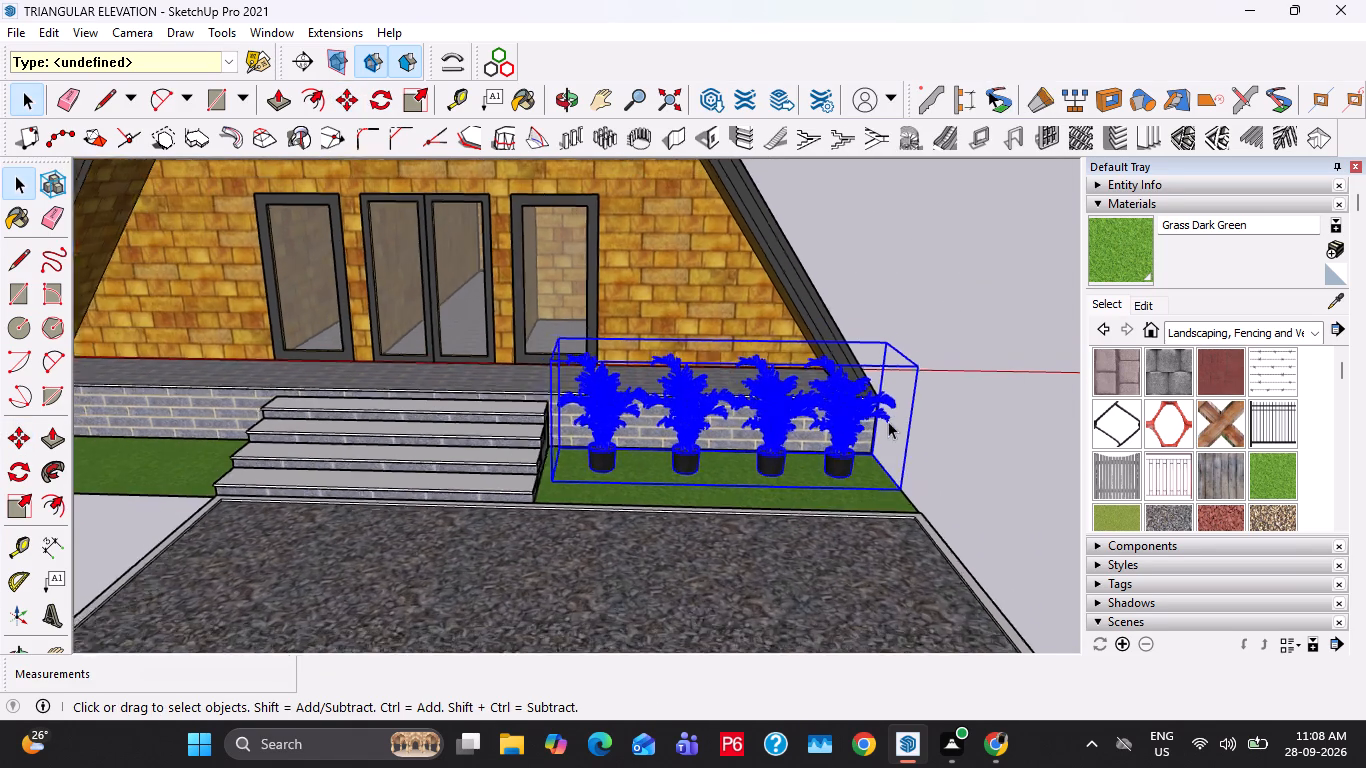
key("m")
left_click(889, 480)
middle_click_drag(608, 460, 1044, 518, "shift")
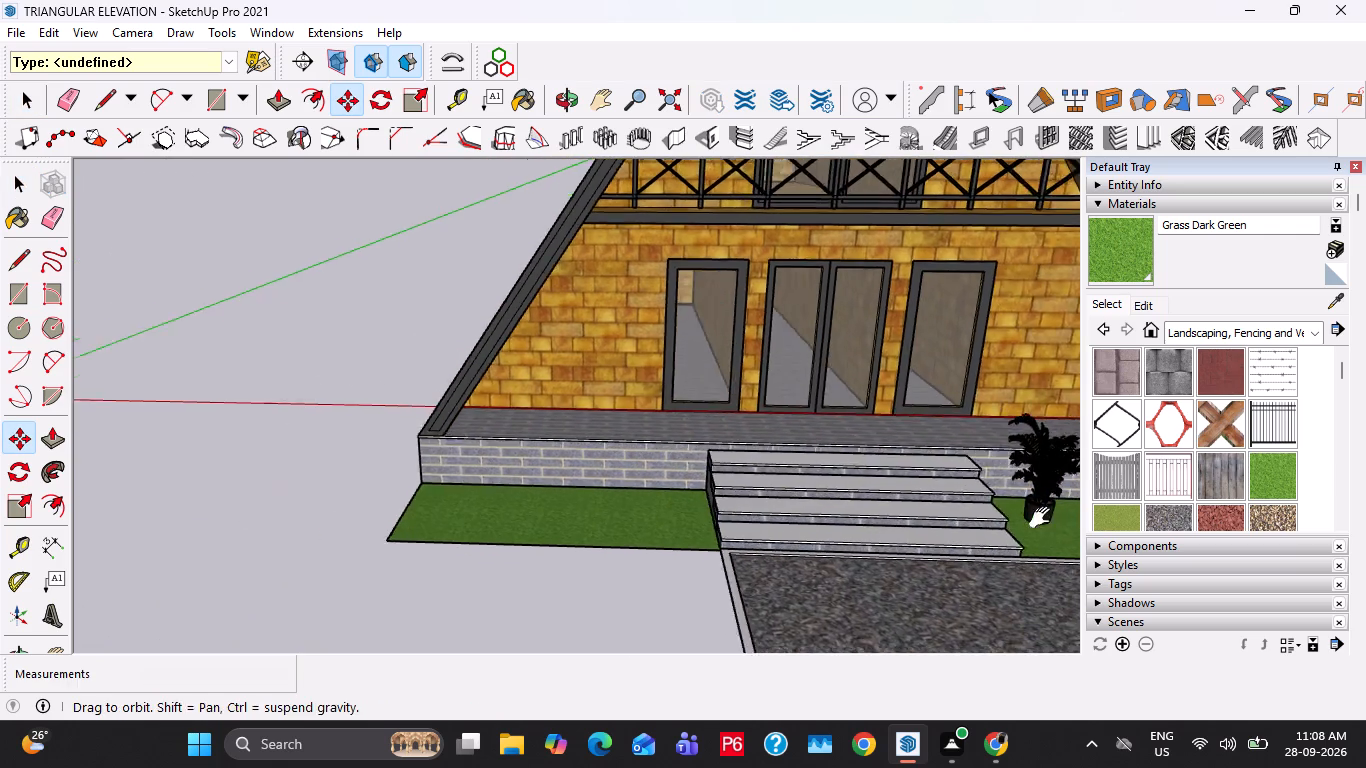
middle_click_drag(1044, 518, 1071, 520, "shift")
scroll(735, 503, "up", 2)
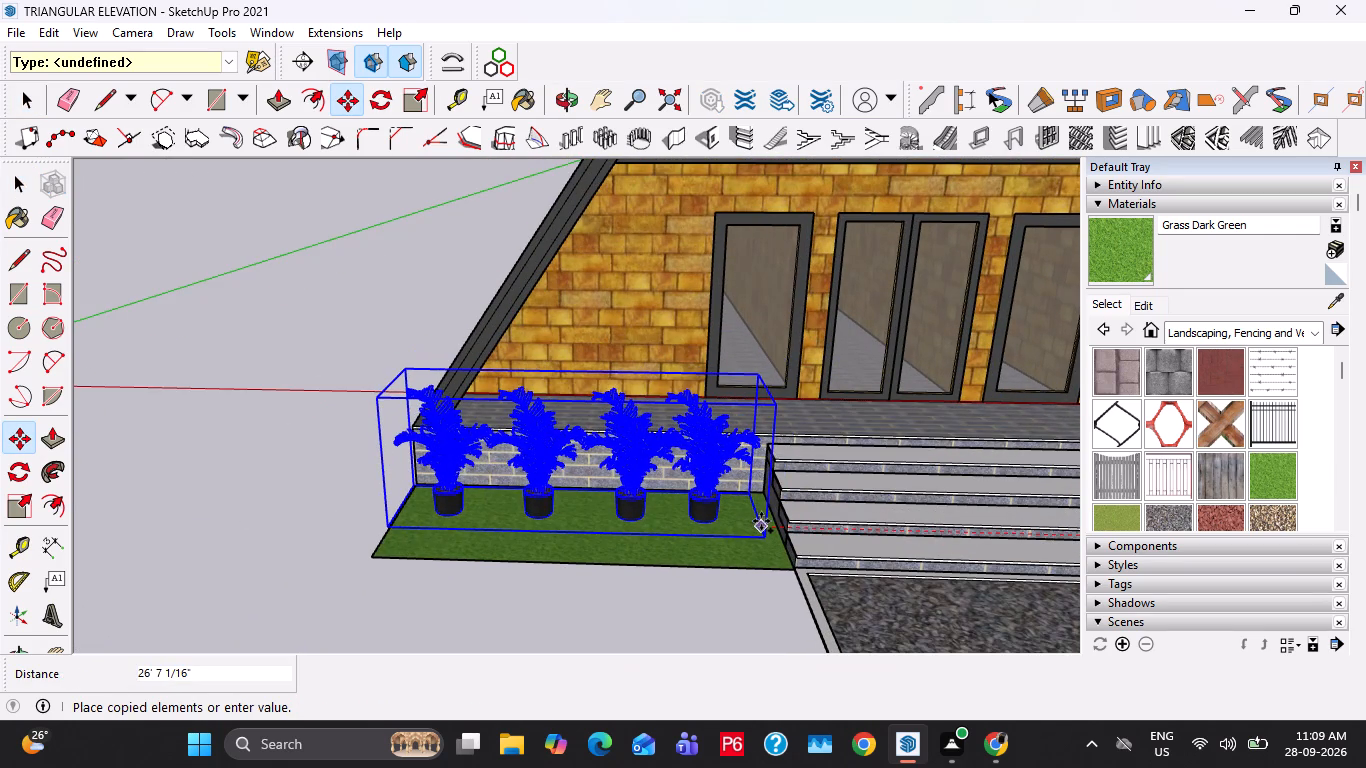
left_click(765, 521)
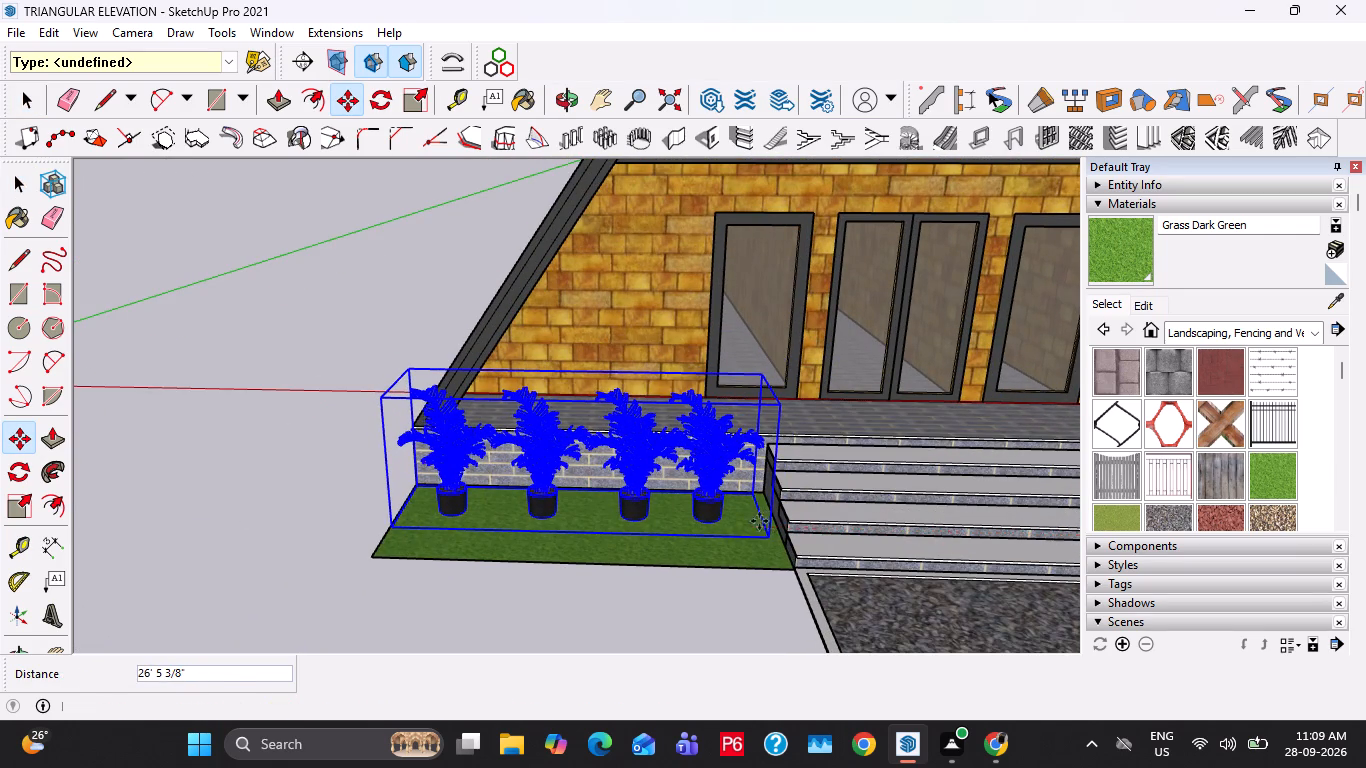
key("space")
scroll(586, 494, "down", 5)
key("space")
left_click(332, 604)
Sample Brick Colored Blue from the front porch wall and paint both white side faces of the house's base with it.
middle_click_drag(692, 468, 865, 373)
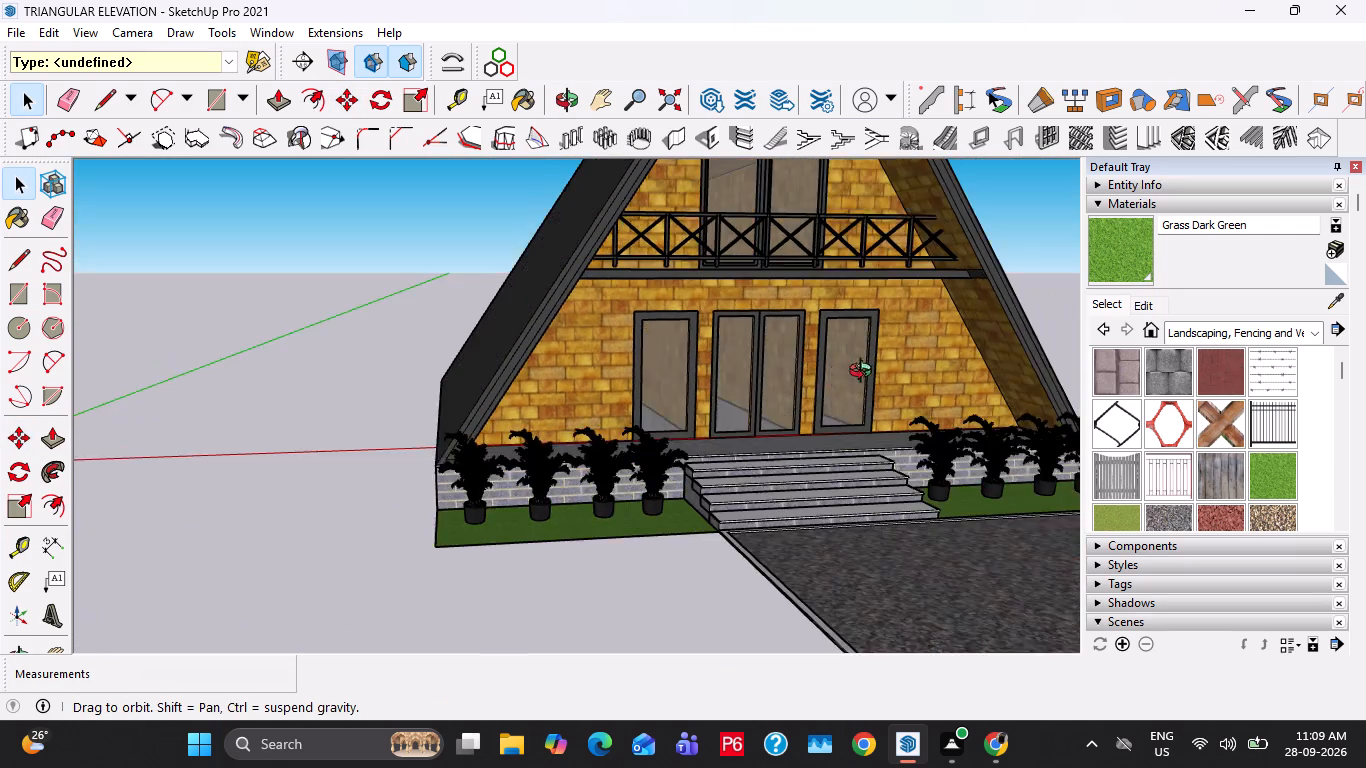
middle_click_drag(865, 373, 912, 485)
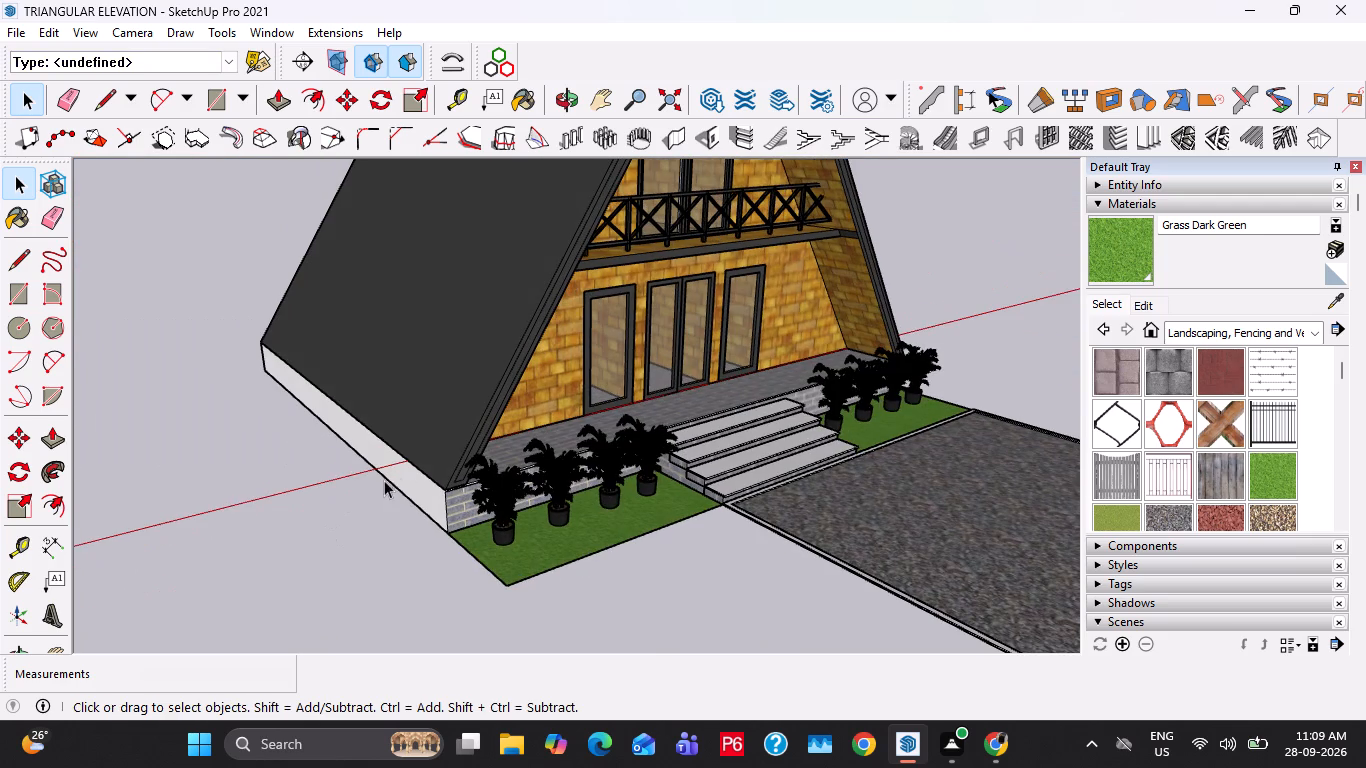
left_click(384, 480)
double_click(399, 472)
left_click(1340, 307)
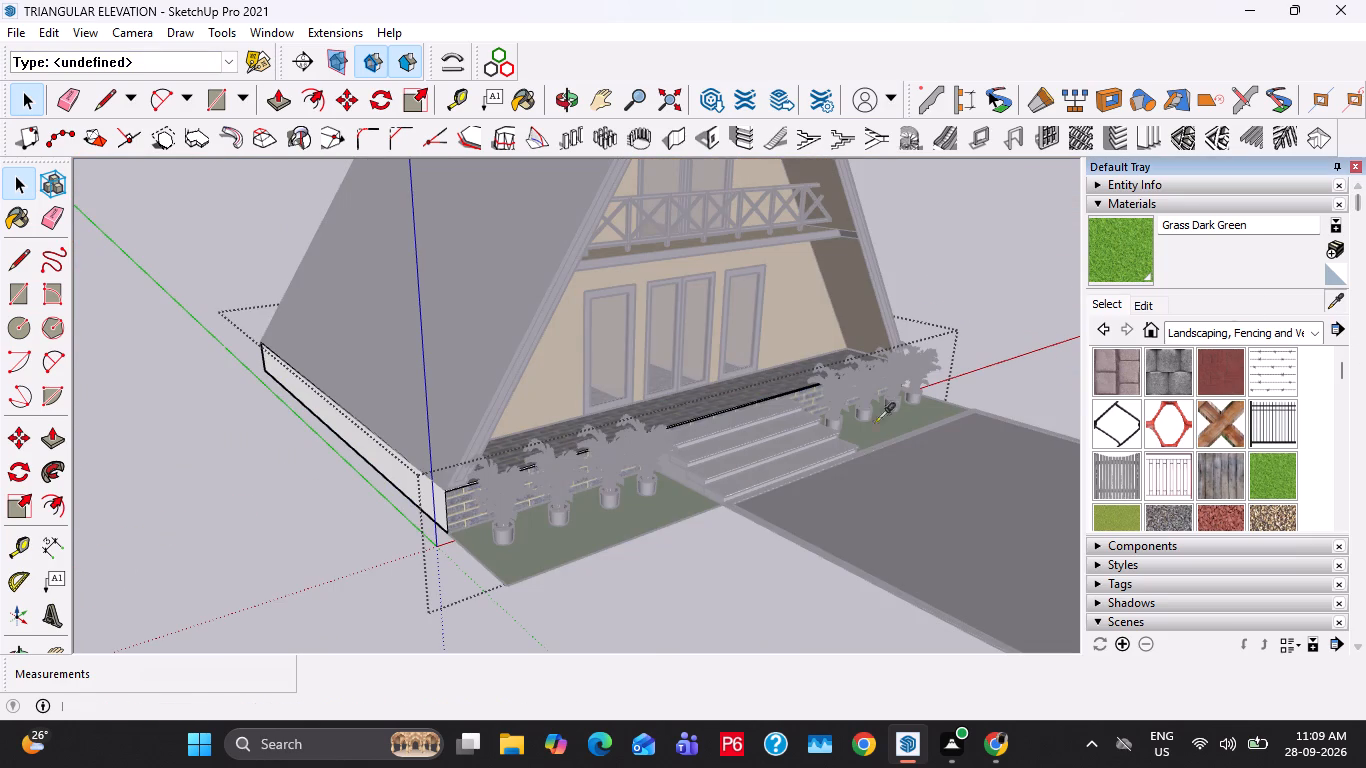
scroll(653, 430, "up", 5)
left_click(664, 403)
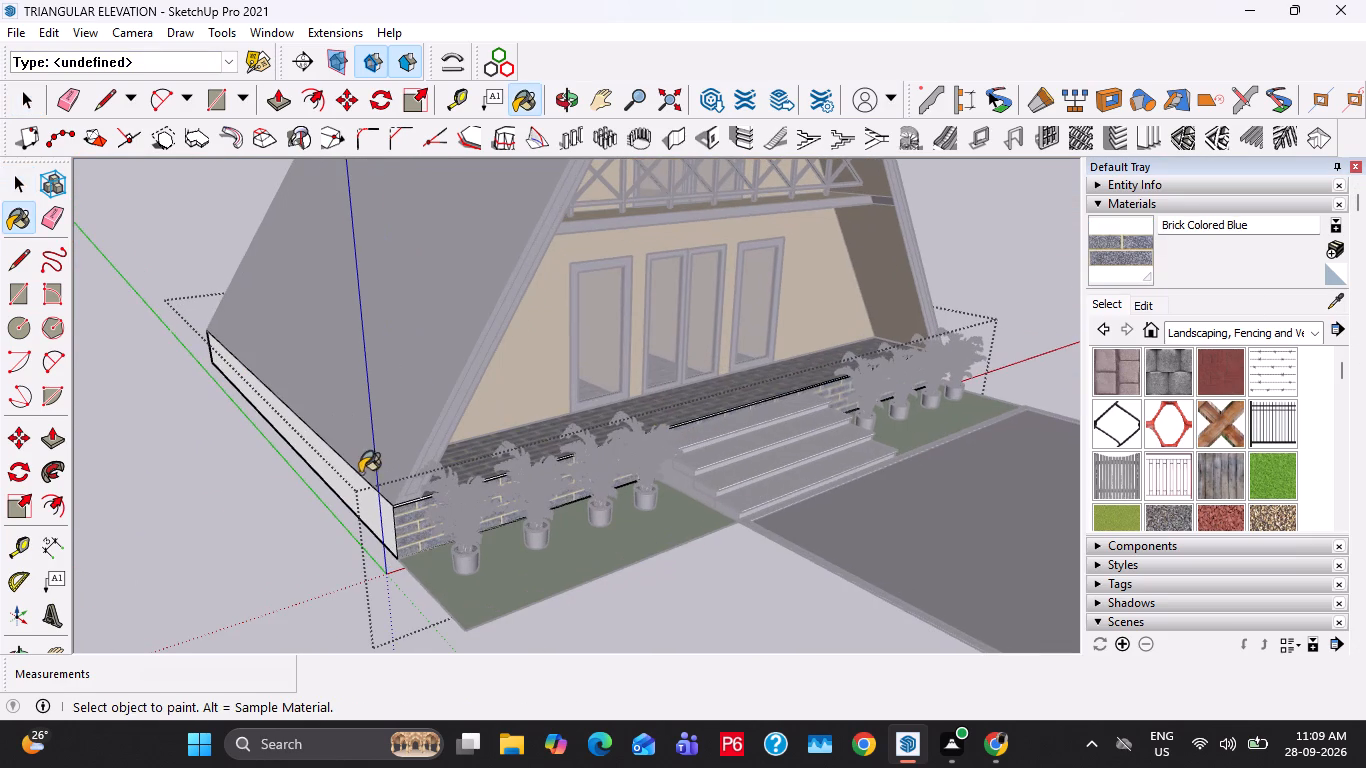
left_click(348, 483)
middle_click_drag(500, 445, 0, 373)
middle_click_drag(932, 436, 761, 435)
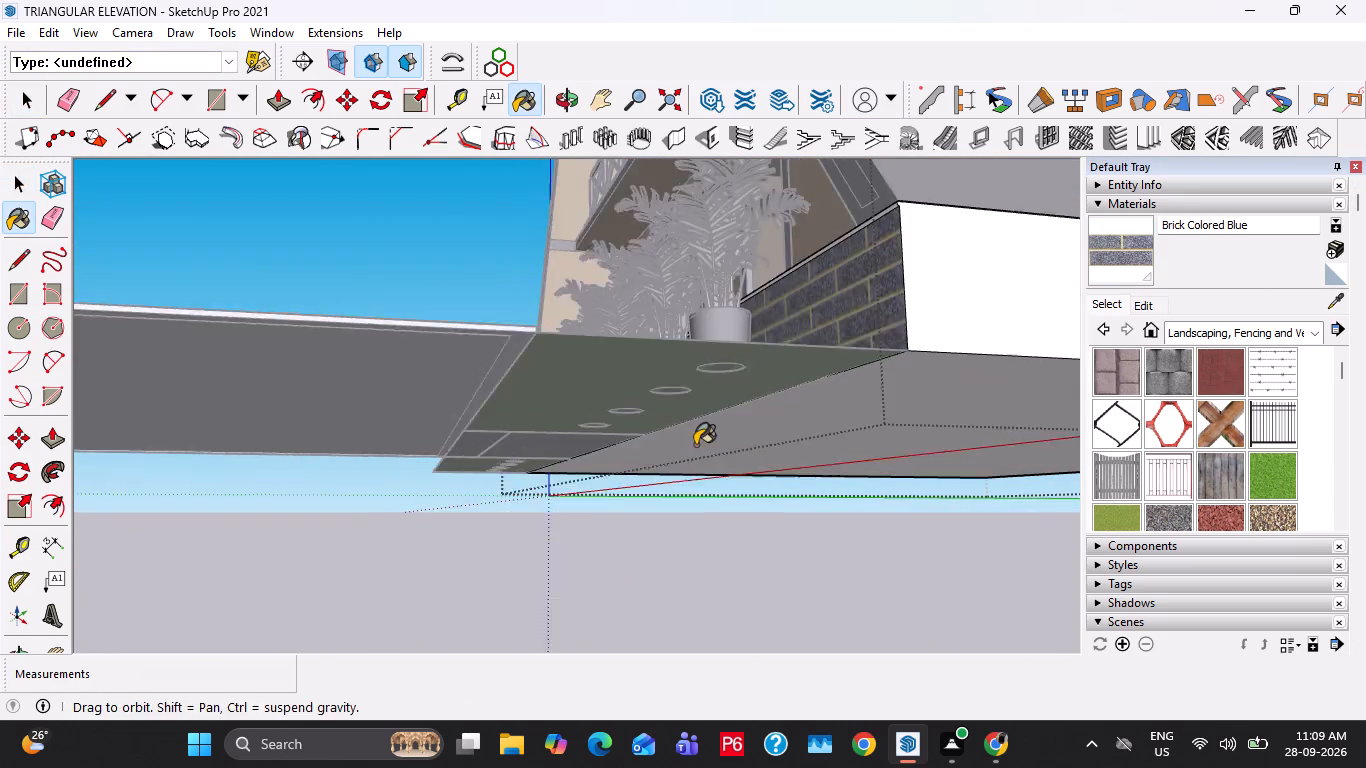
scroll(694, 446, "down", 4)
left_click(943, 355)
key("space")
scroll(706, 361, "down", 1)
middle_click_drag(718, 379, 952, 533)
key("Escape")
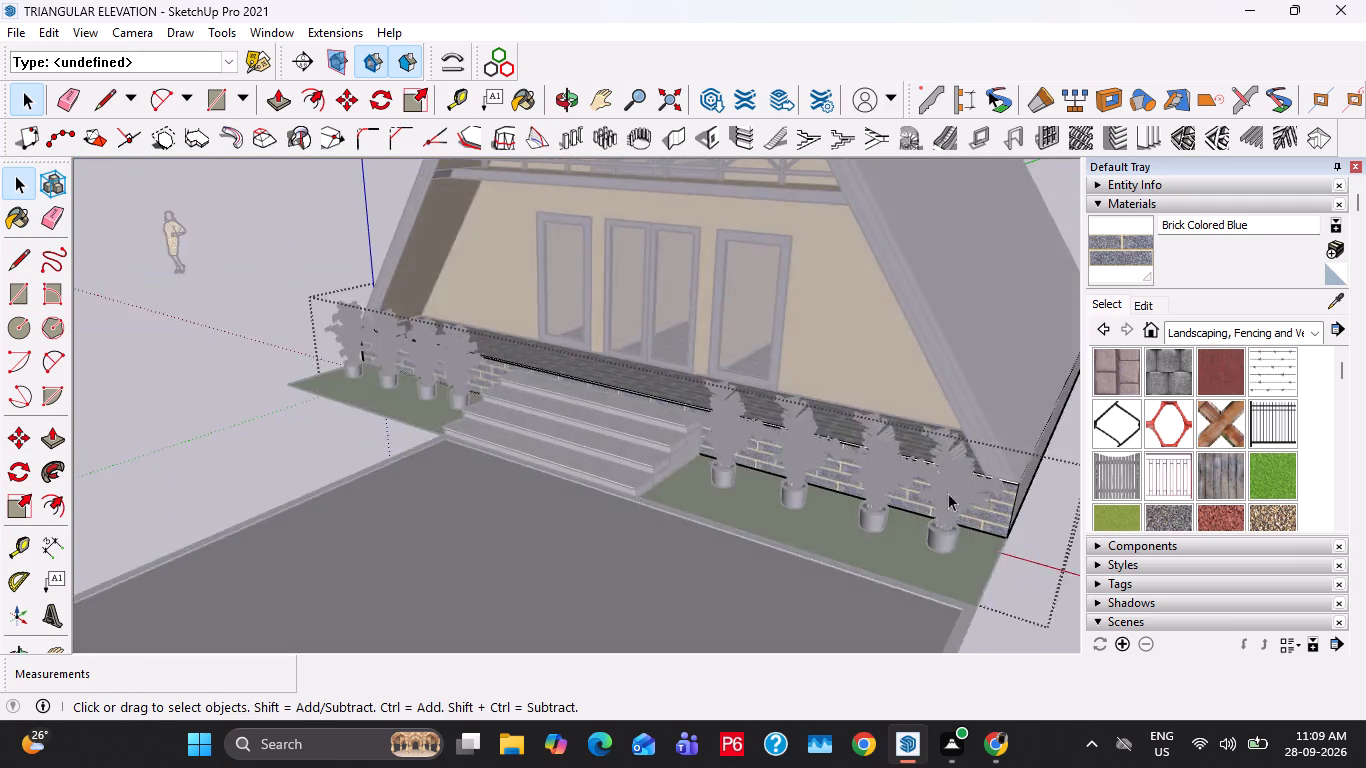
key("Escape")
key("Escape")
Save the model.
scroll(837, 458, "down", 12)
middle_click_drag(642, 474, 881, 415)
key("ctrl+s")
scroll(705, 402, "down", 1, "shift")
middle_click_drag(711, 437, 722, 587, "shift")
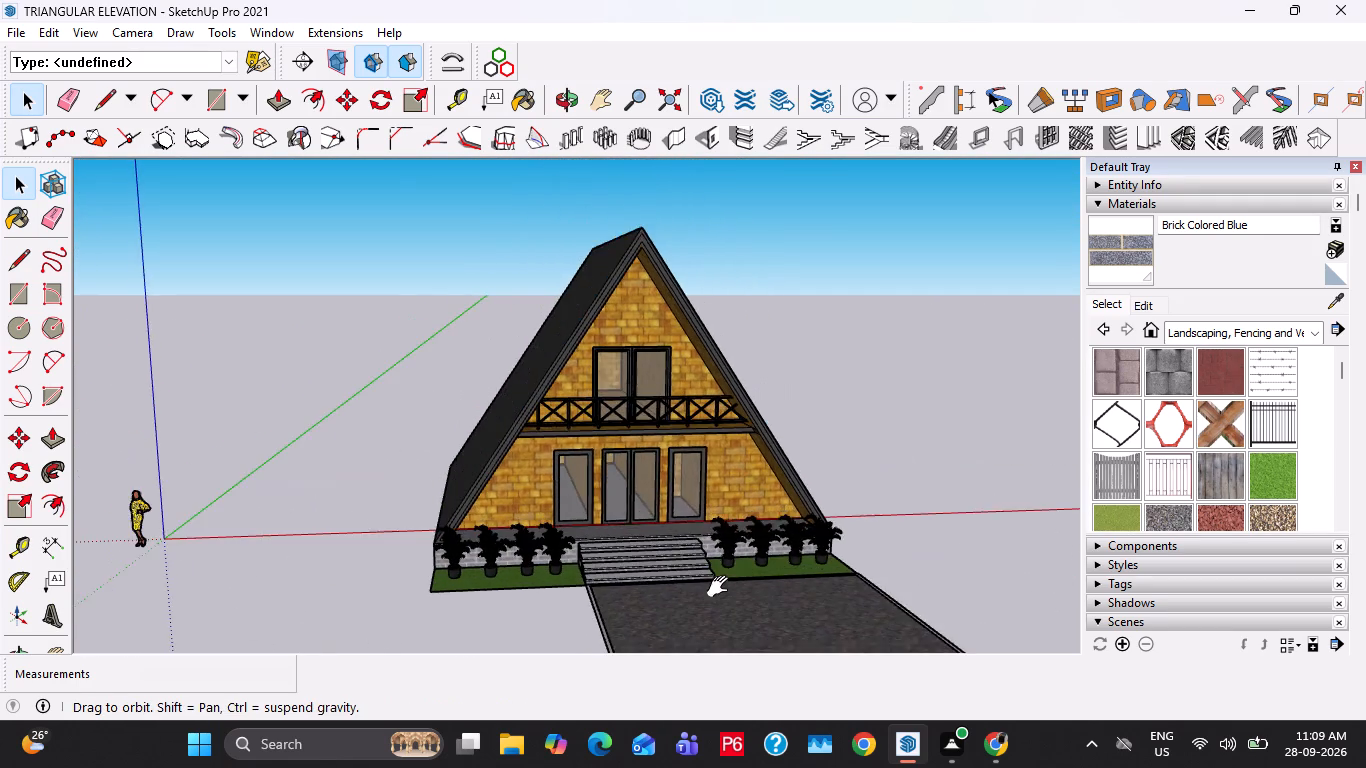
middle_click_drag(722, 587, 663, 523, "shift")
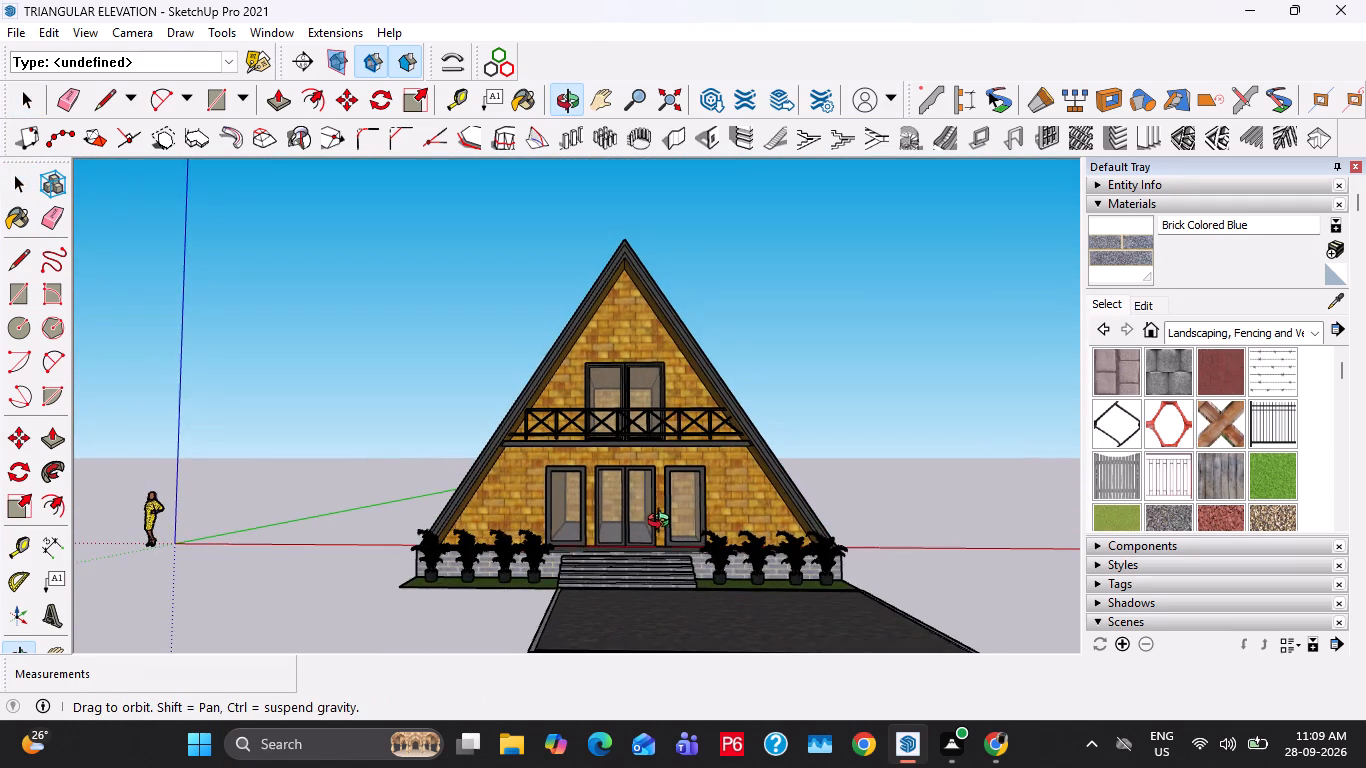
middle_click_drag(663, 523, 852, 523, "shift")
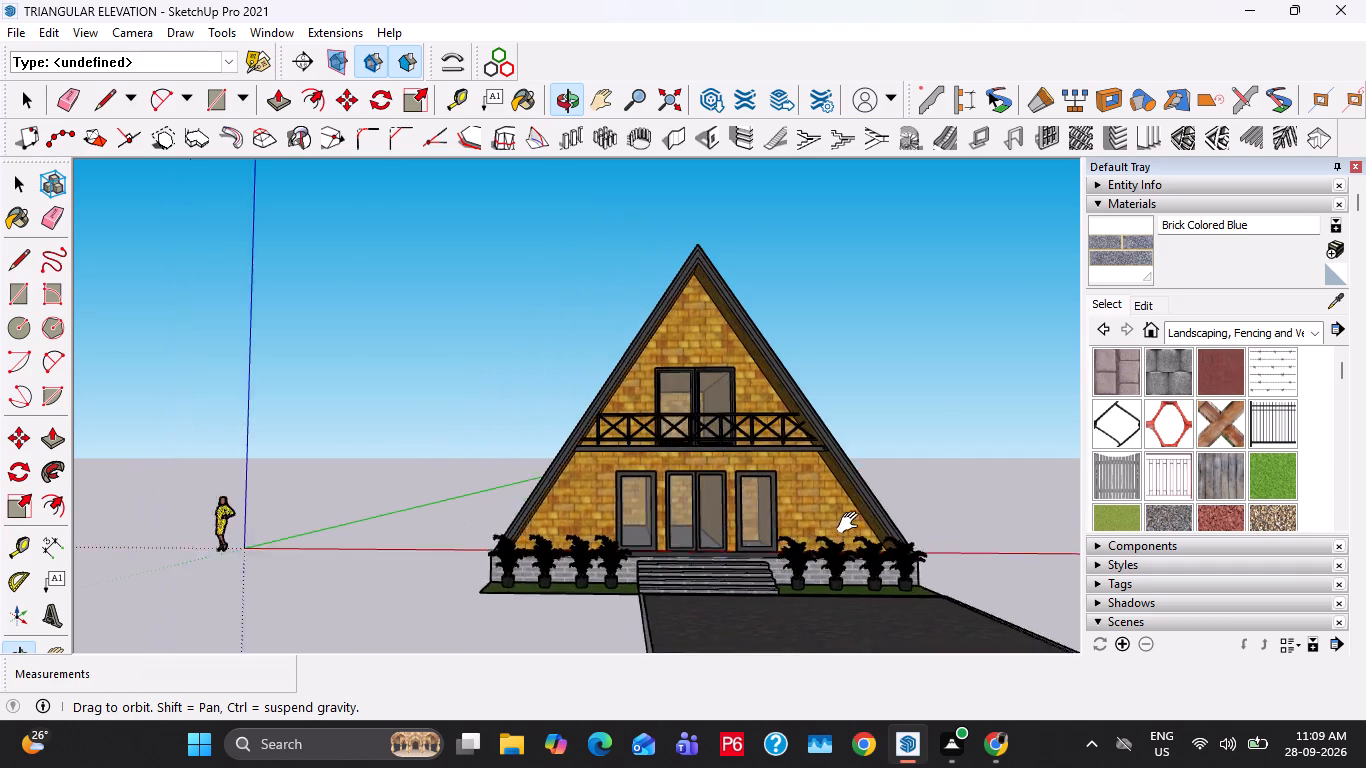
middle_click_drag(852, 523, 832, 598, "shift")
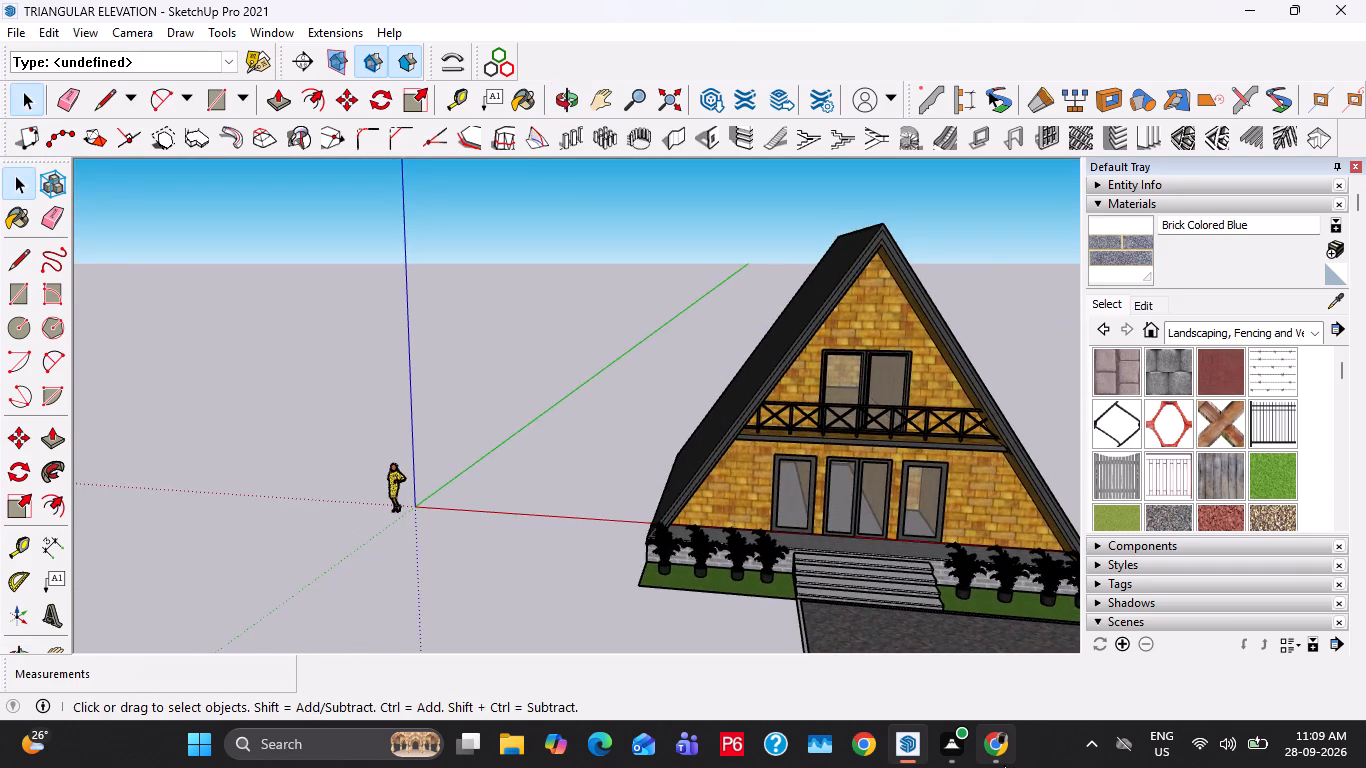
Switch to 3D Warehouse in Chrome and search its models for TREES.
left_click(999, 757)
key("Escape")
left_click(987, 210)
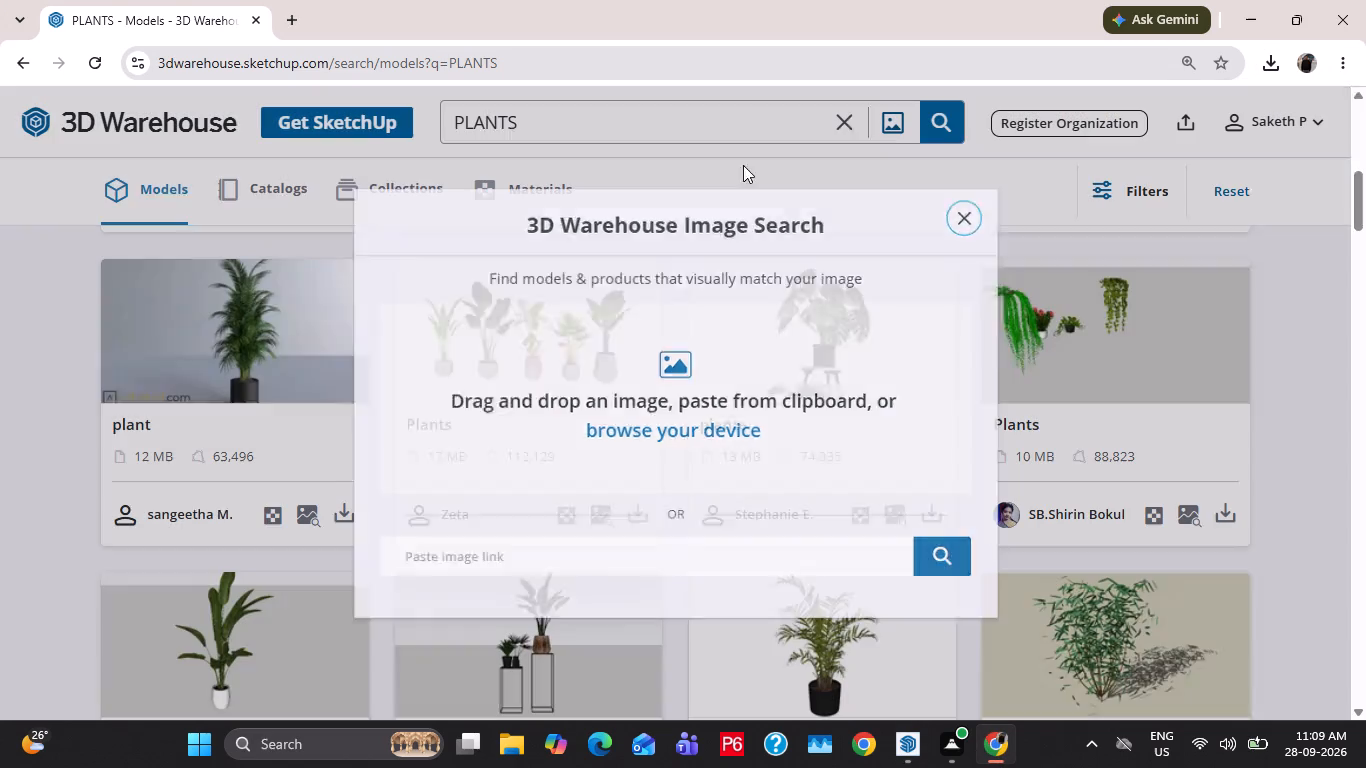
left_click_drag(570, 125, 440, 153)
type("TREES")
key("Return")
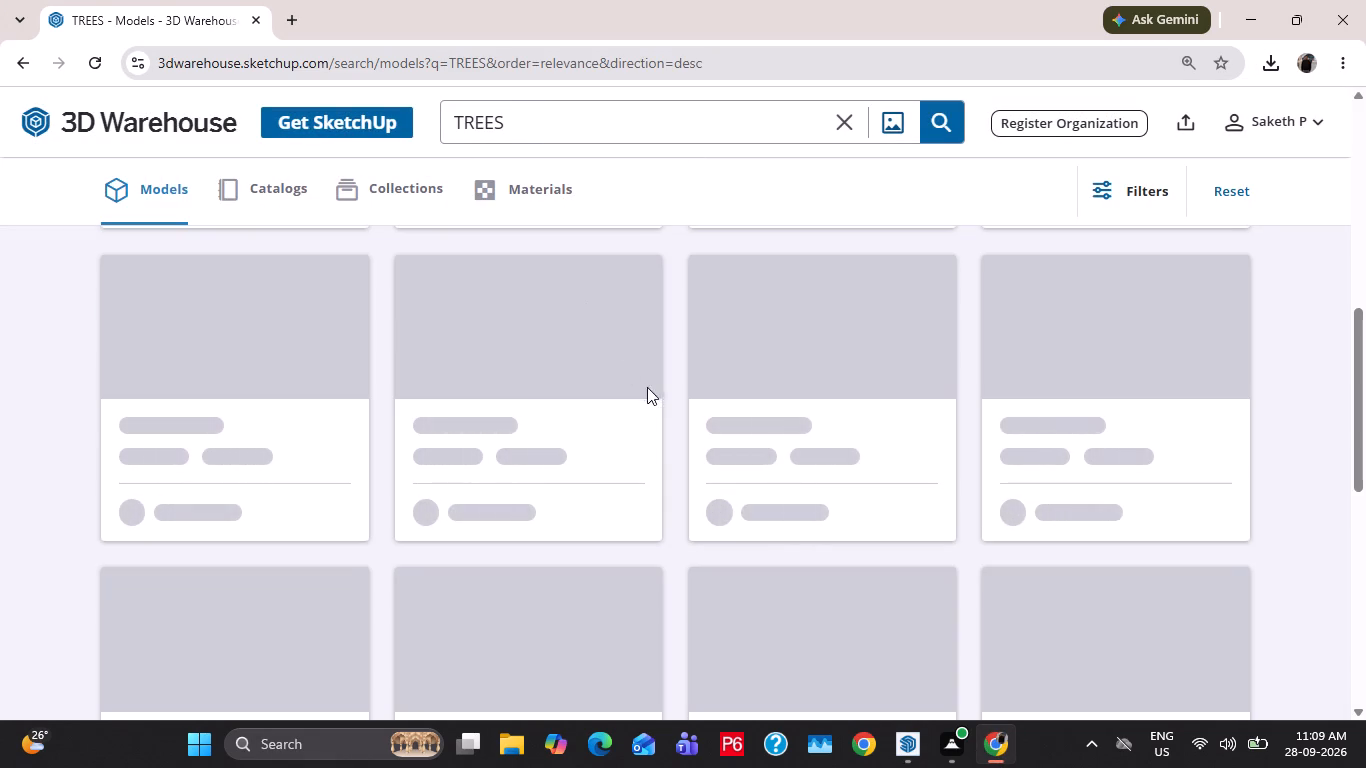
Download the 10 MB TREE model with dense green foliage as a SketchUp file.
scroll(675, 439, "down", 2)
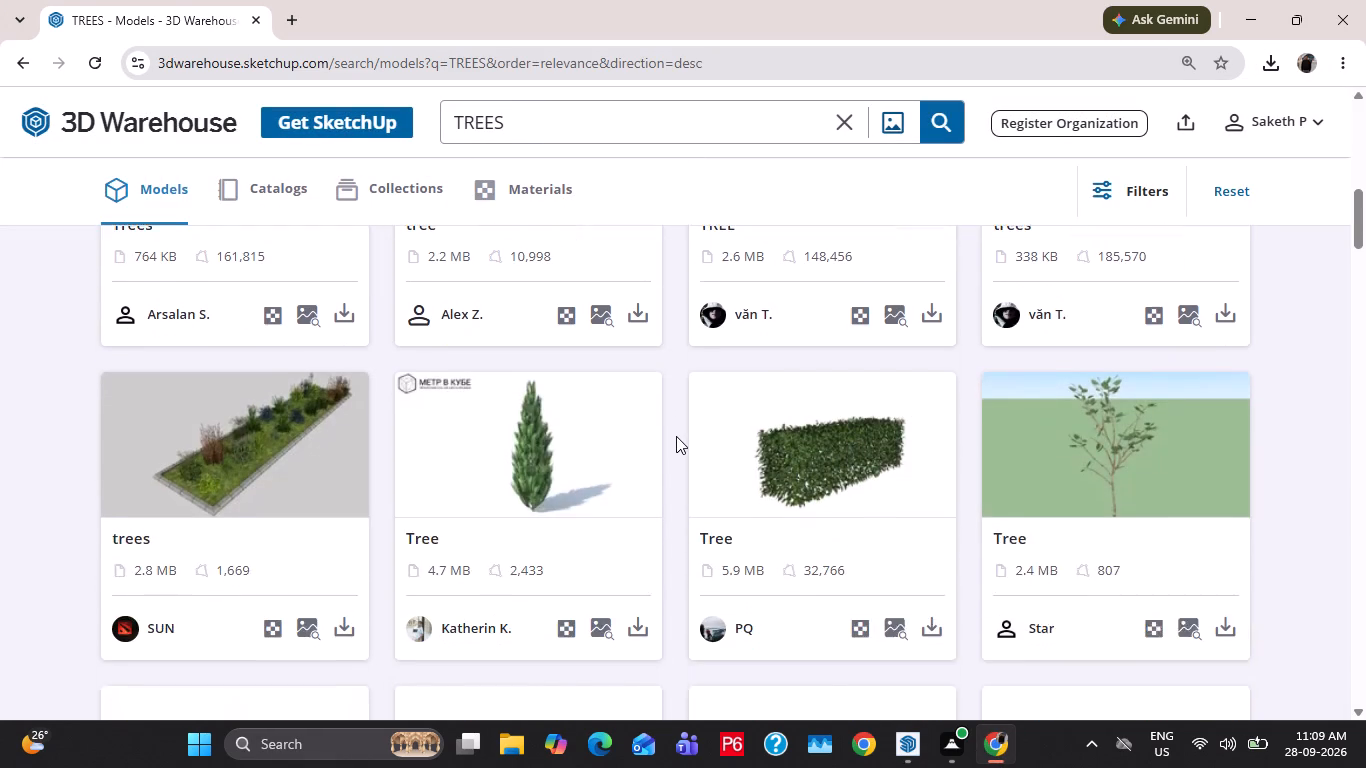
scroll(676, 435, "down", 5)
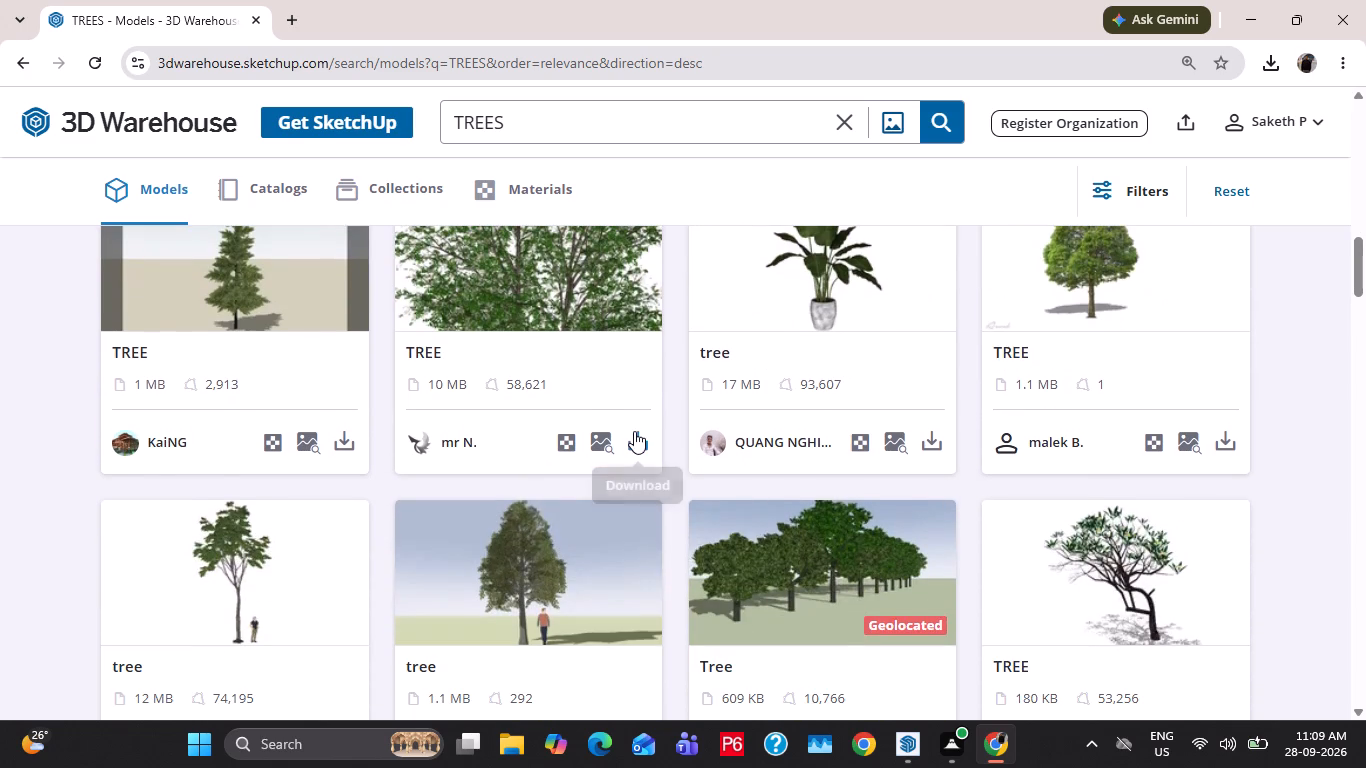
left_click(634, 431)
left_click(665, 483)
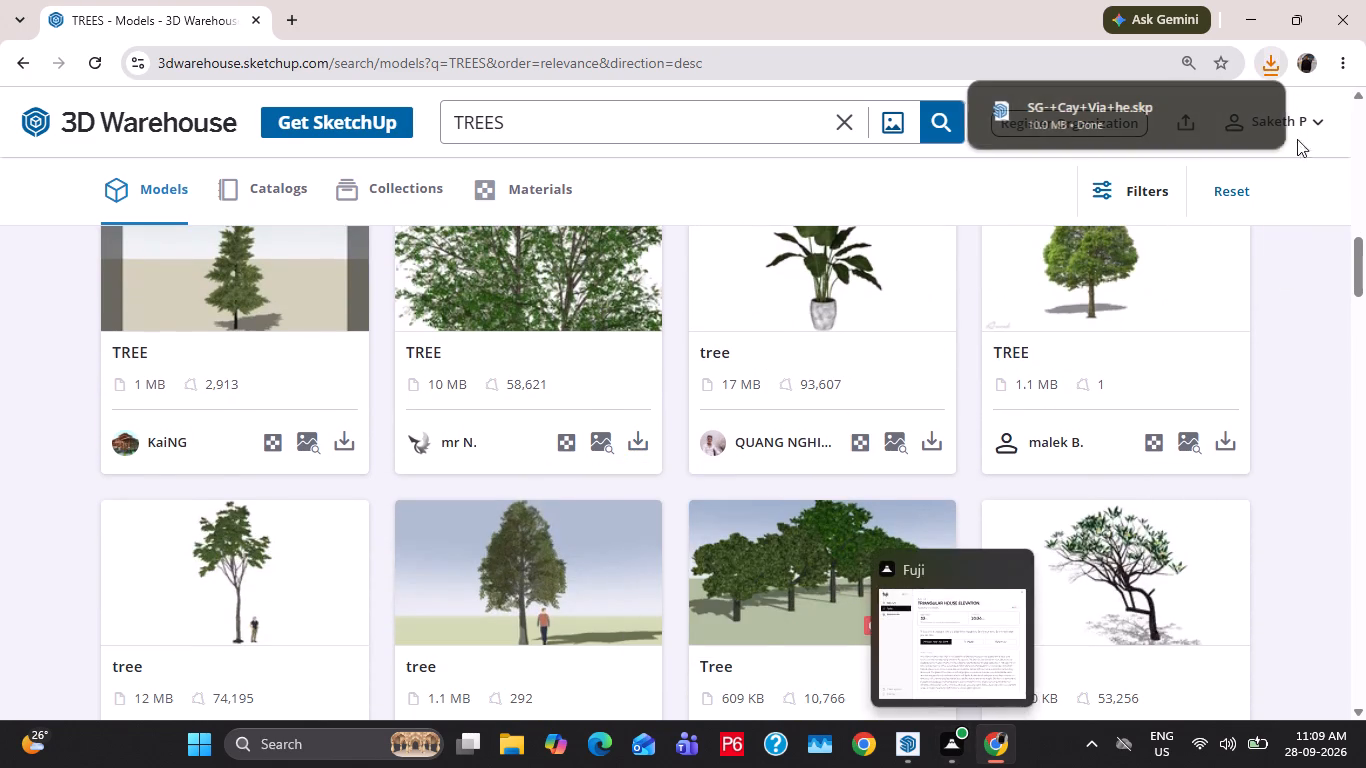
Bring the downloaded SG-+Cay+Via+he.skp tree into the SketchUp model and place it beside the front of the house.
left_click_drag(1165, 118, 909, 745)
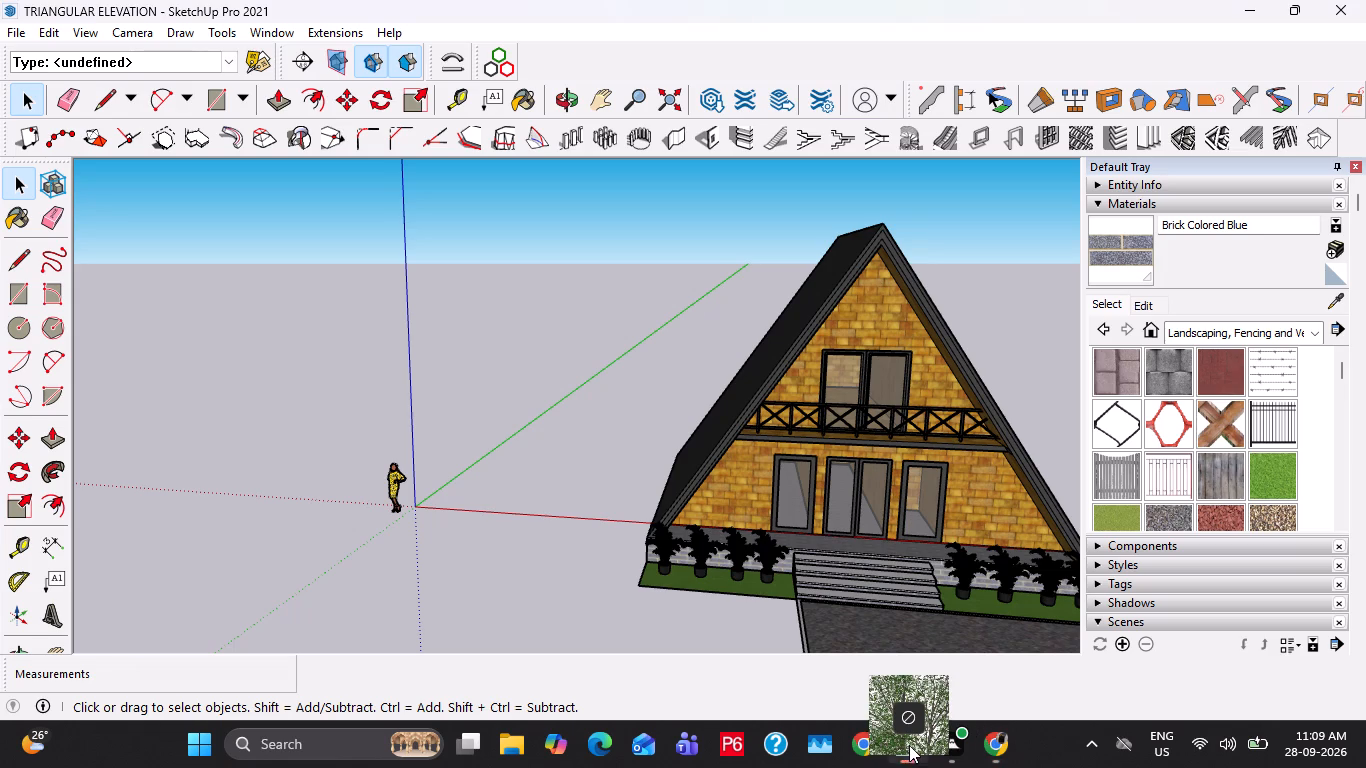
left_click_drag(909, 745, 546, 578)
scroll(536, 446, "down", 3)
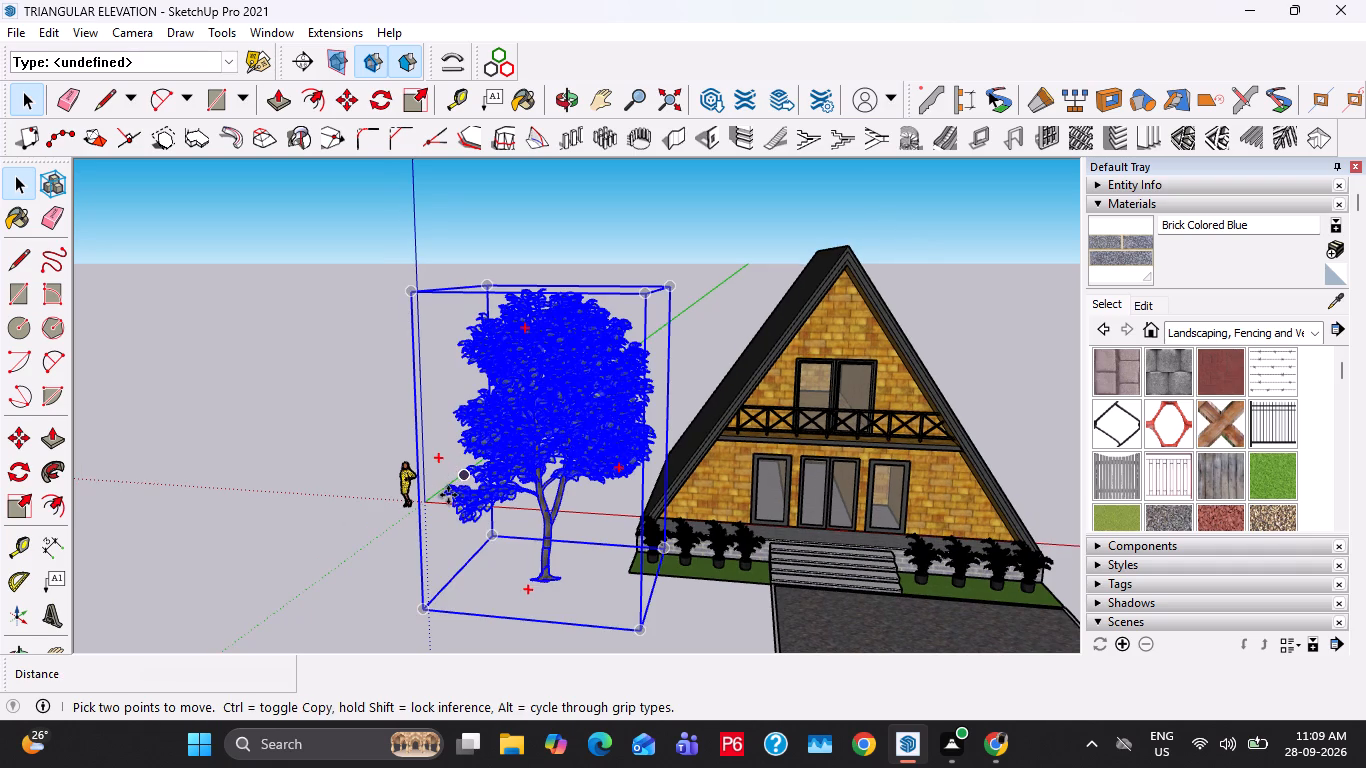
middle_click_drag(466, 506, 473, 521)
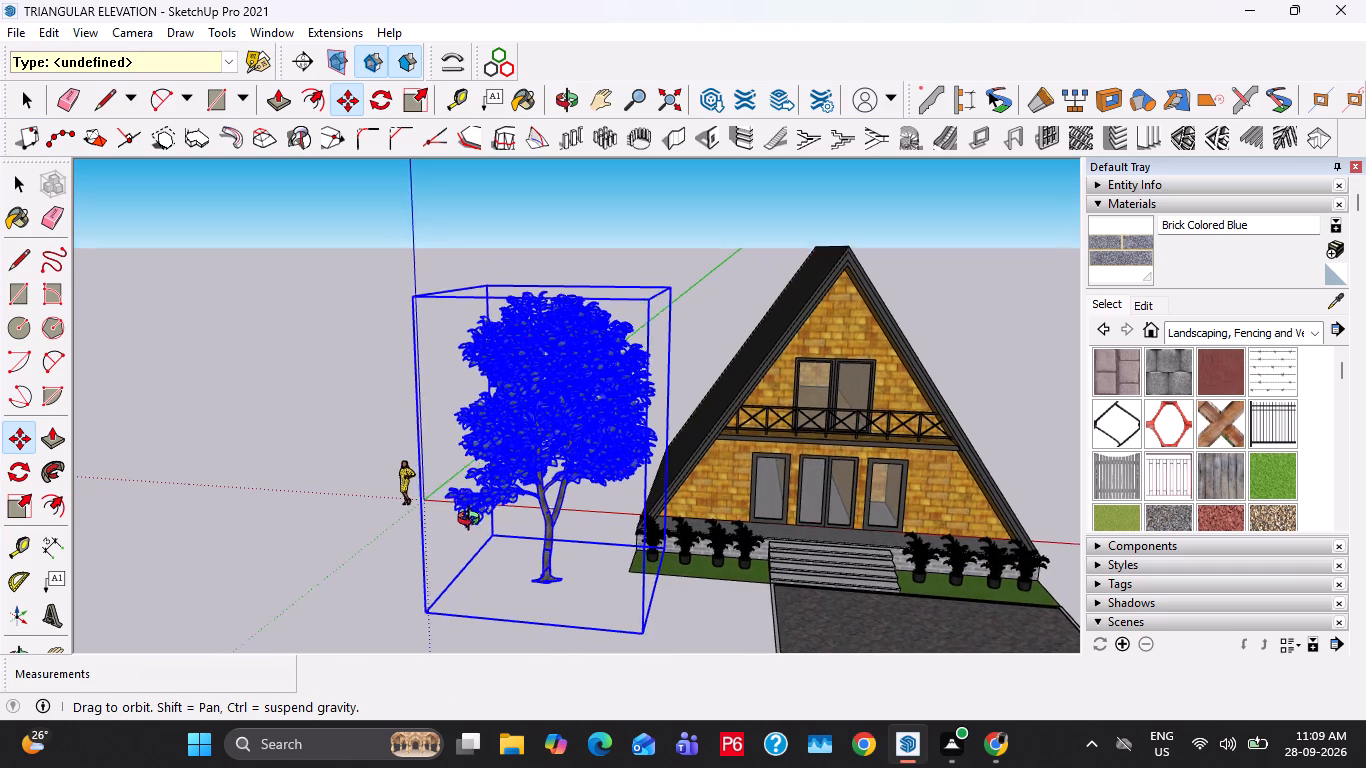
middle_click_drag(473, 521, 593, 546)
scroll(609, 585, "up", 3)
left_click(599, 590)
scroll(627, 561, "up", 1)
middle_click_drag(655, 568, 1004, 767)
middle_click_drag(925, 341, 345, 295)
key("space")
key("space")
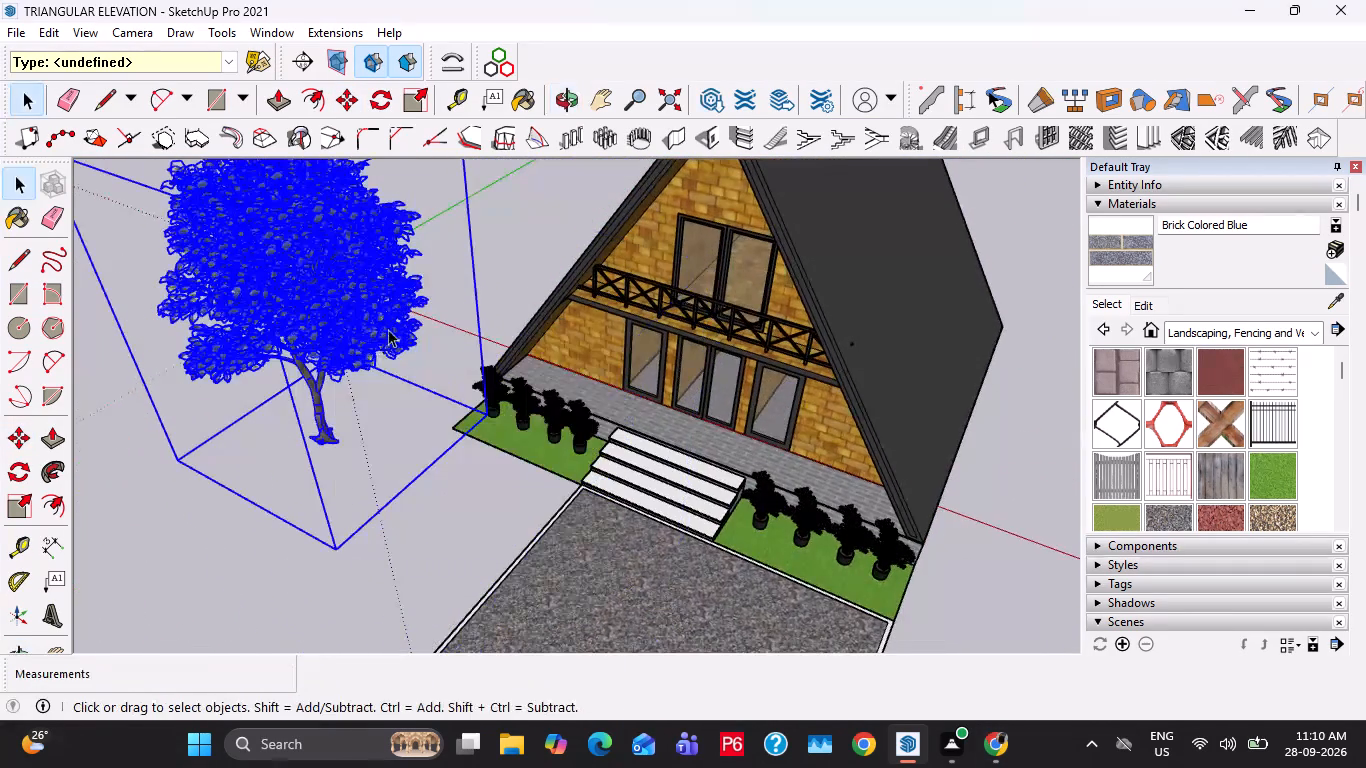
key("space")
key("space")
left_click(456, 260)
Move the tree about 44 ft back from the front yard to stand beside the left flank of the house.
middle_click_drag(441, 256, 443, 422)
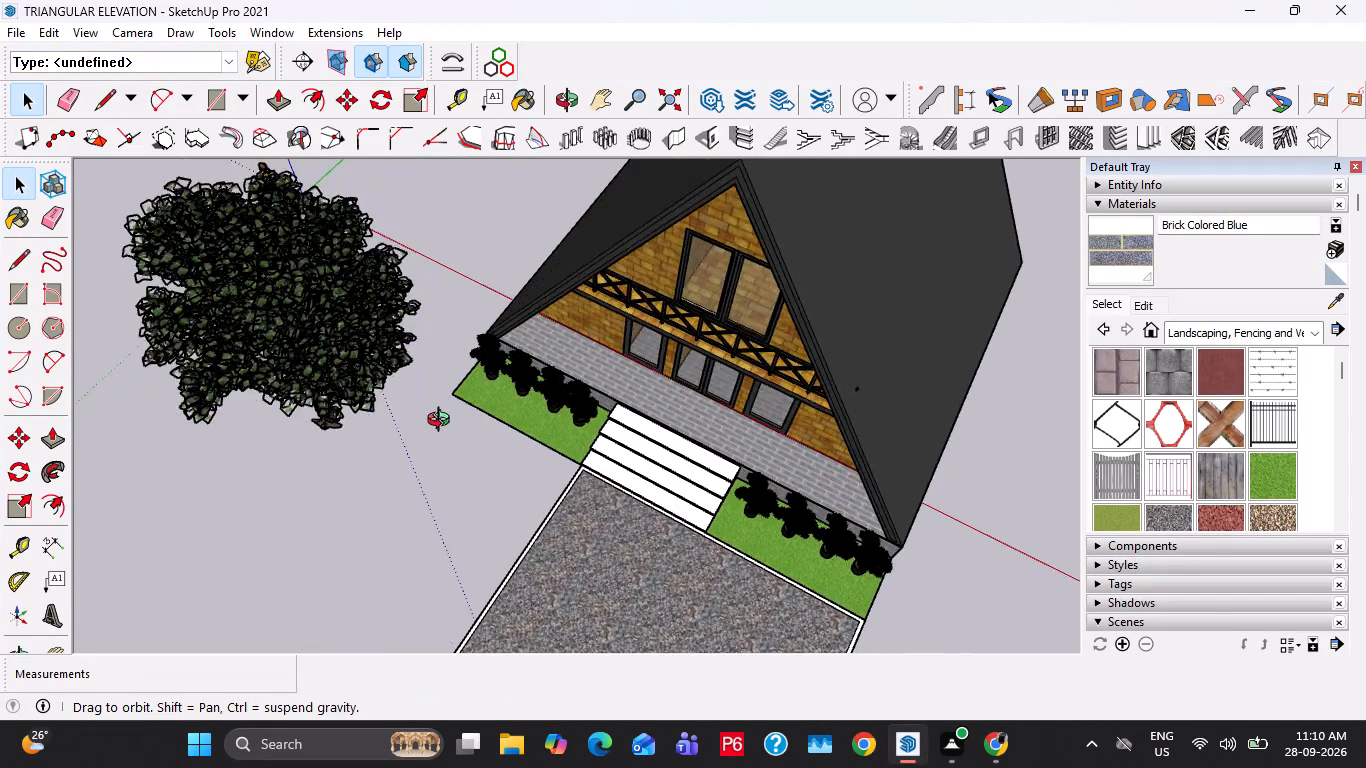
middle_click_drag(443, 422, 445, 524)
scroll(152, 335, "up", 12)
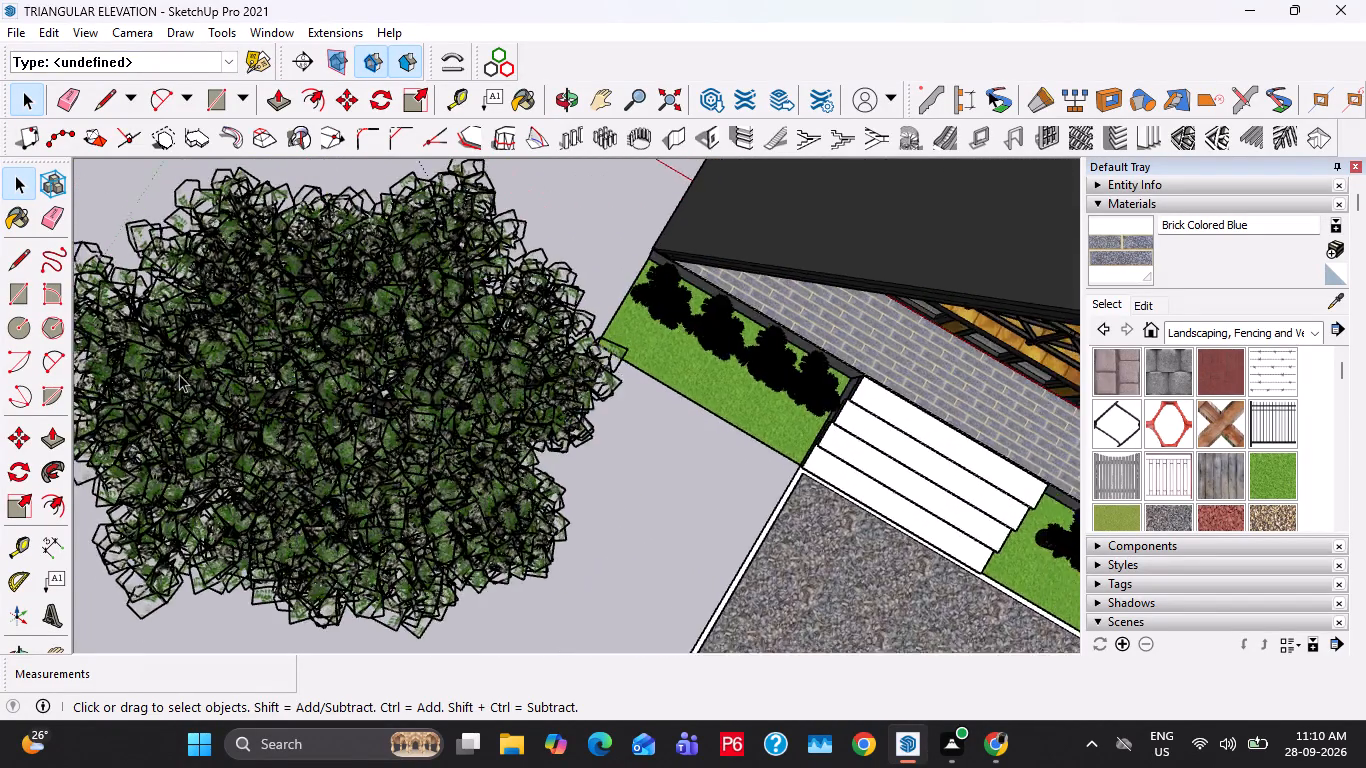
middle_click_drag(179, 374, 334, 169)
scroll(334, 169, "down", 14)
left_click(381, 235)
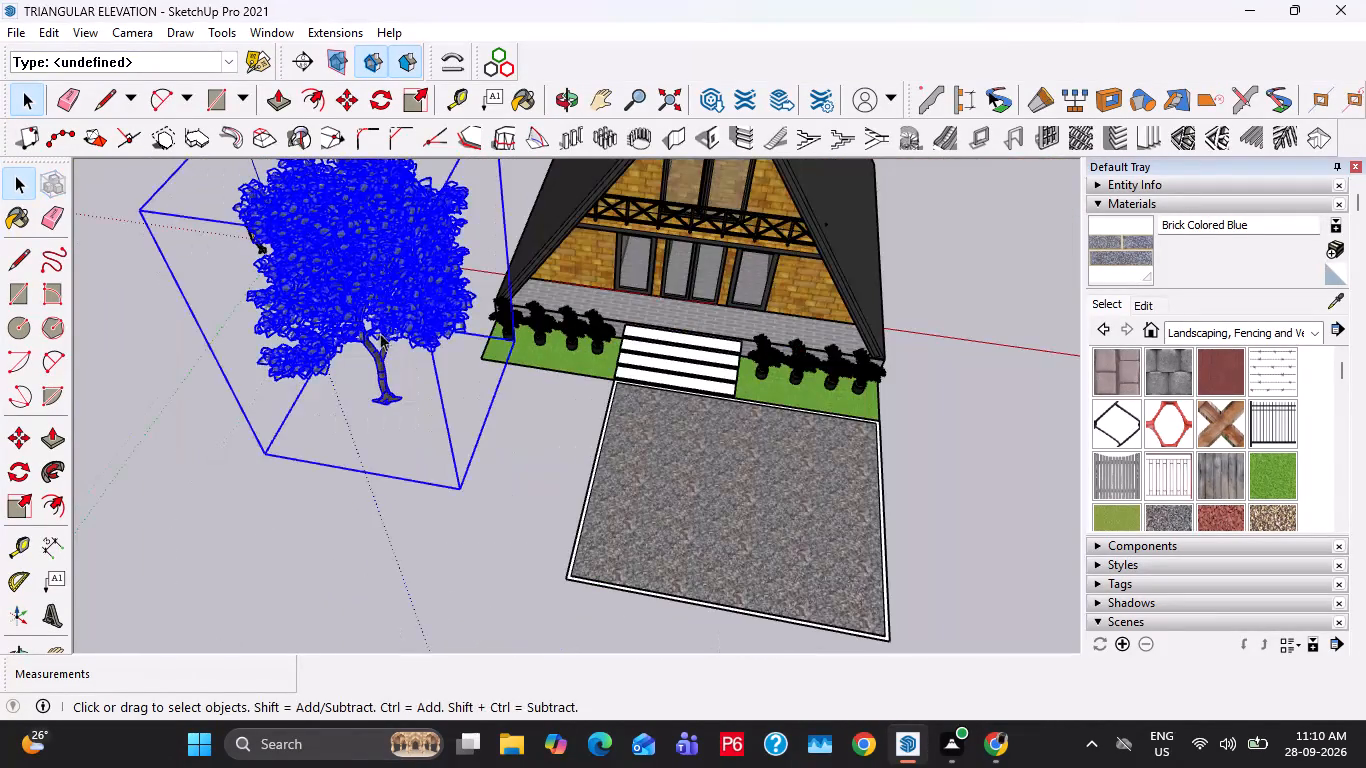
middle_click_drag(394, 347, 679, 370)
scroll(639, 407, "down", 9)
key("m")
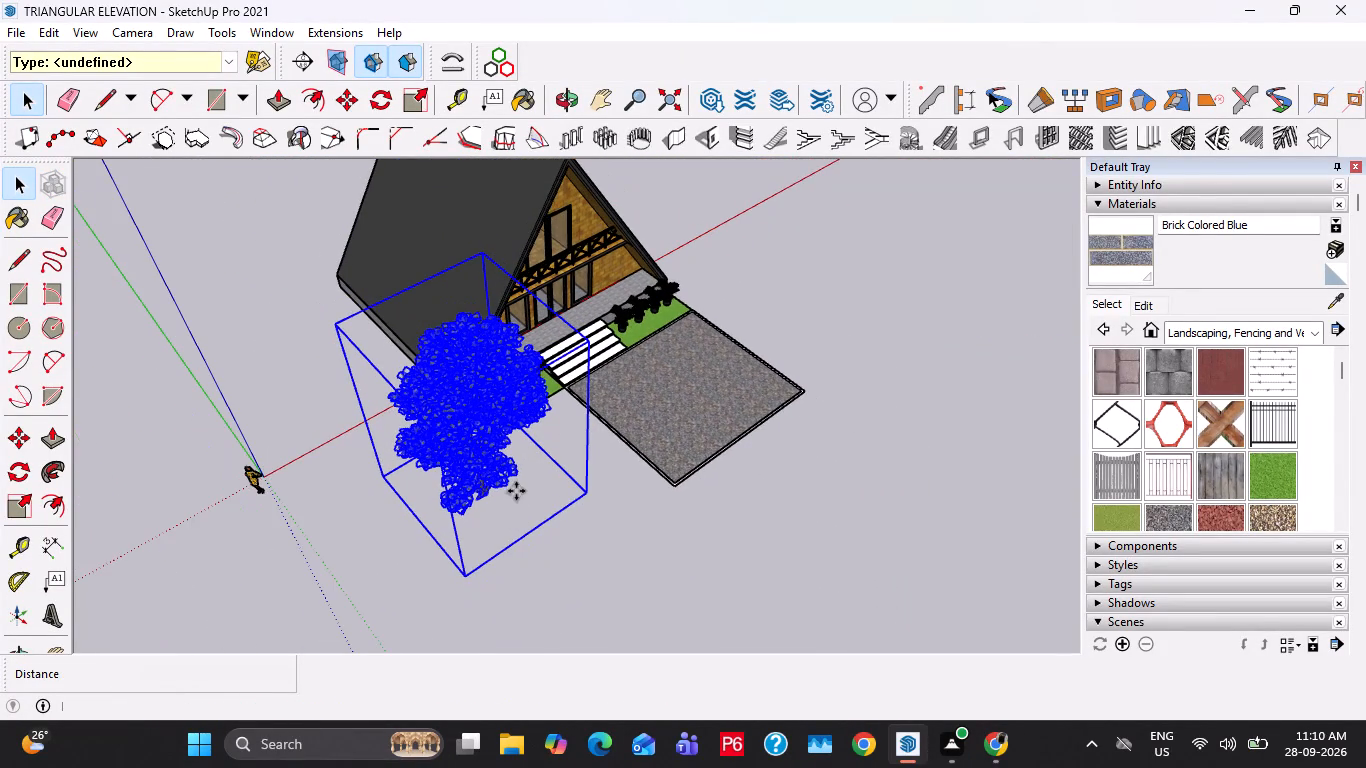
left_click(516, 493)
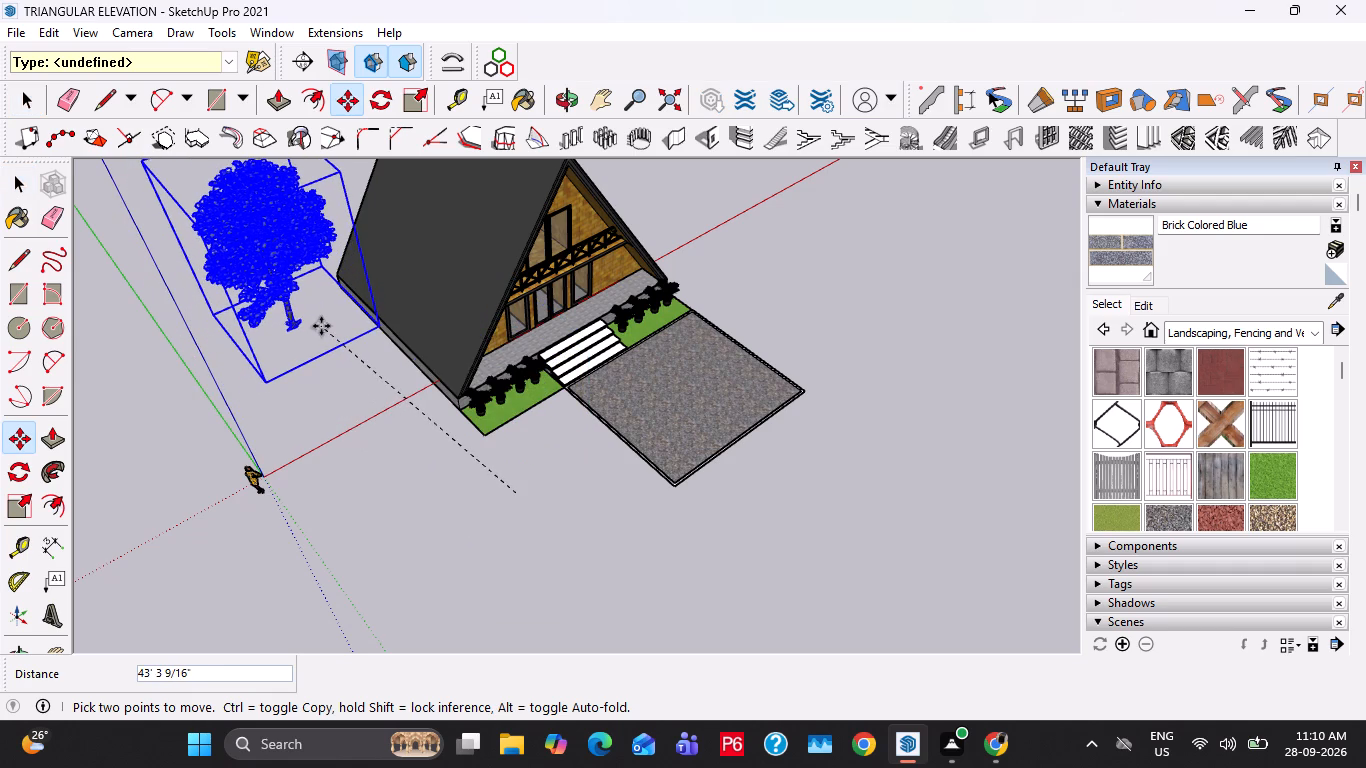
left_click(274, 354)
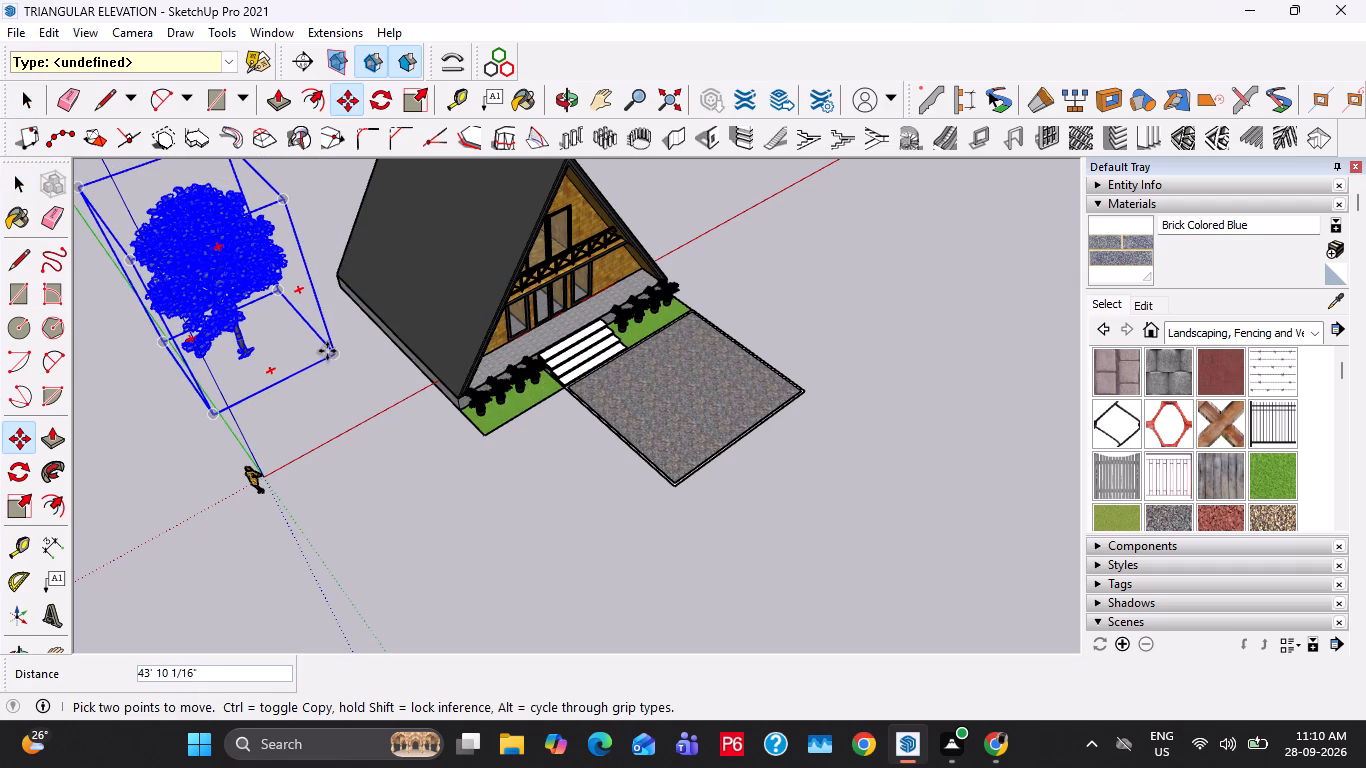
Copy the tree about 70 ft across to the opposite side of the house.
left_click(330, 350)
middle_click_drag(590, 258, 540, 418, "shift")
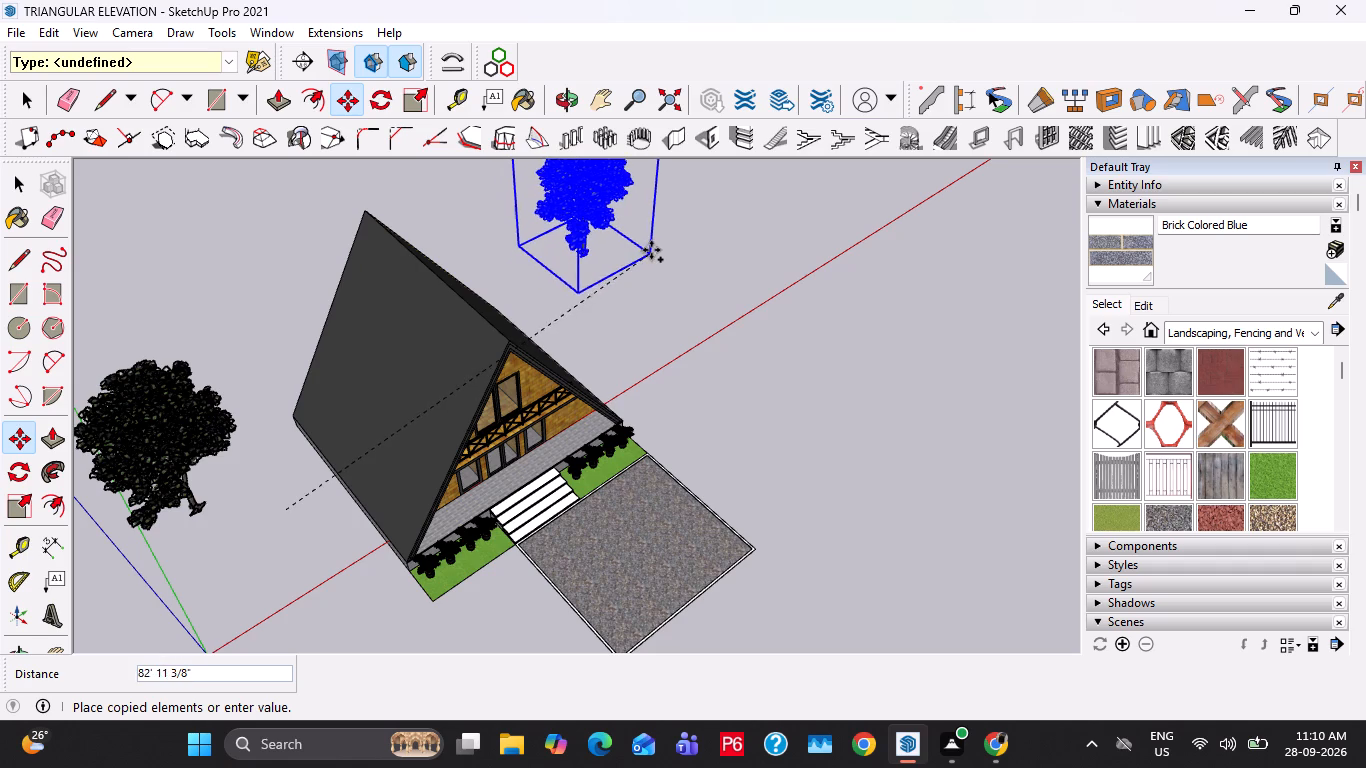
left_click(584, 270)
key("space")
key("space")
key("space")
left_click(748, 409)
Move the original tree about 13 ft along the red axis toward the left side of the house.
middle_click_drag(557, 465, 335, 292)
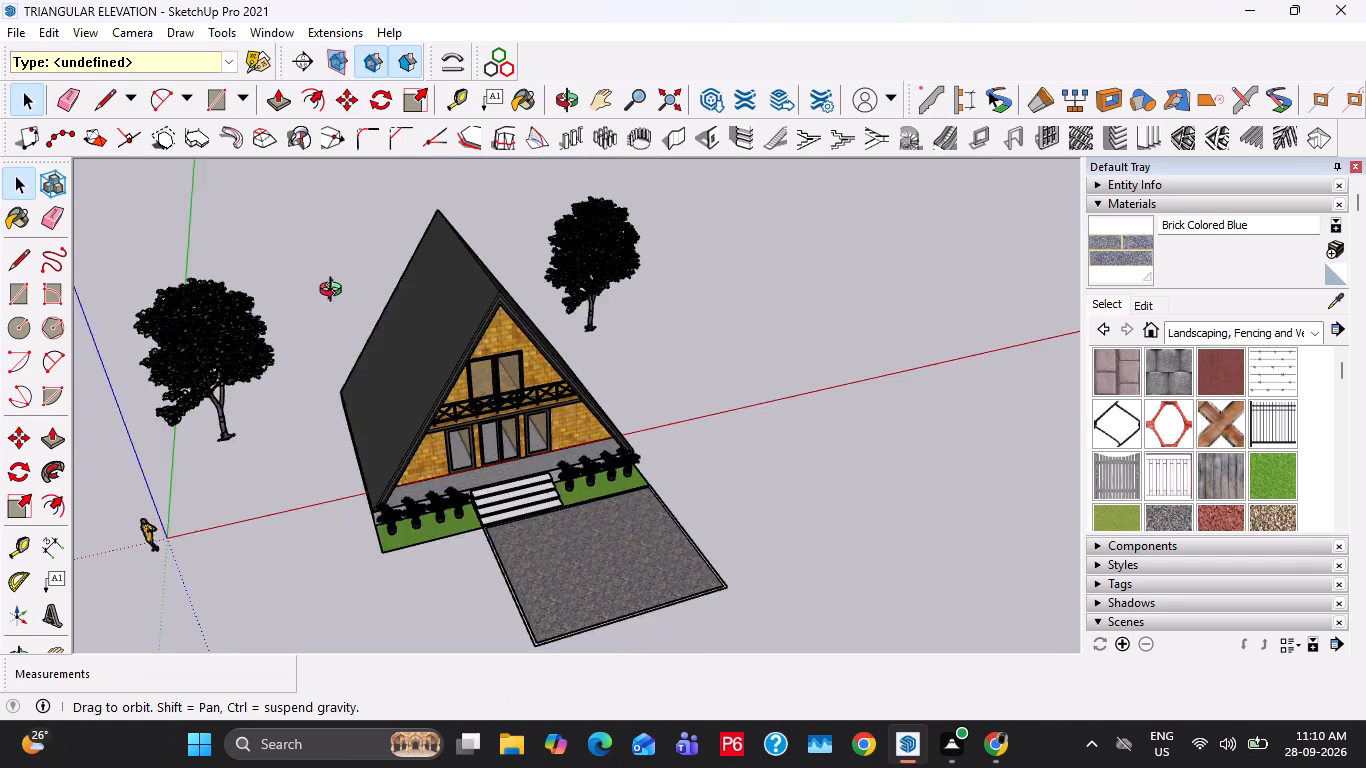
middle_click_drag(335, 292, 325, 250)
scroll(441, 401, "up", 4)
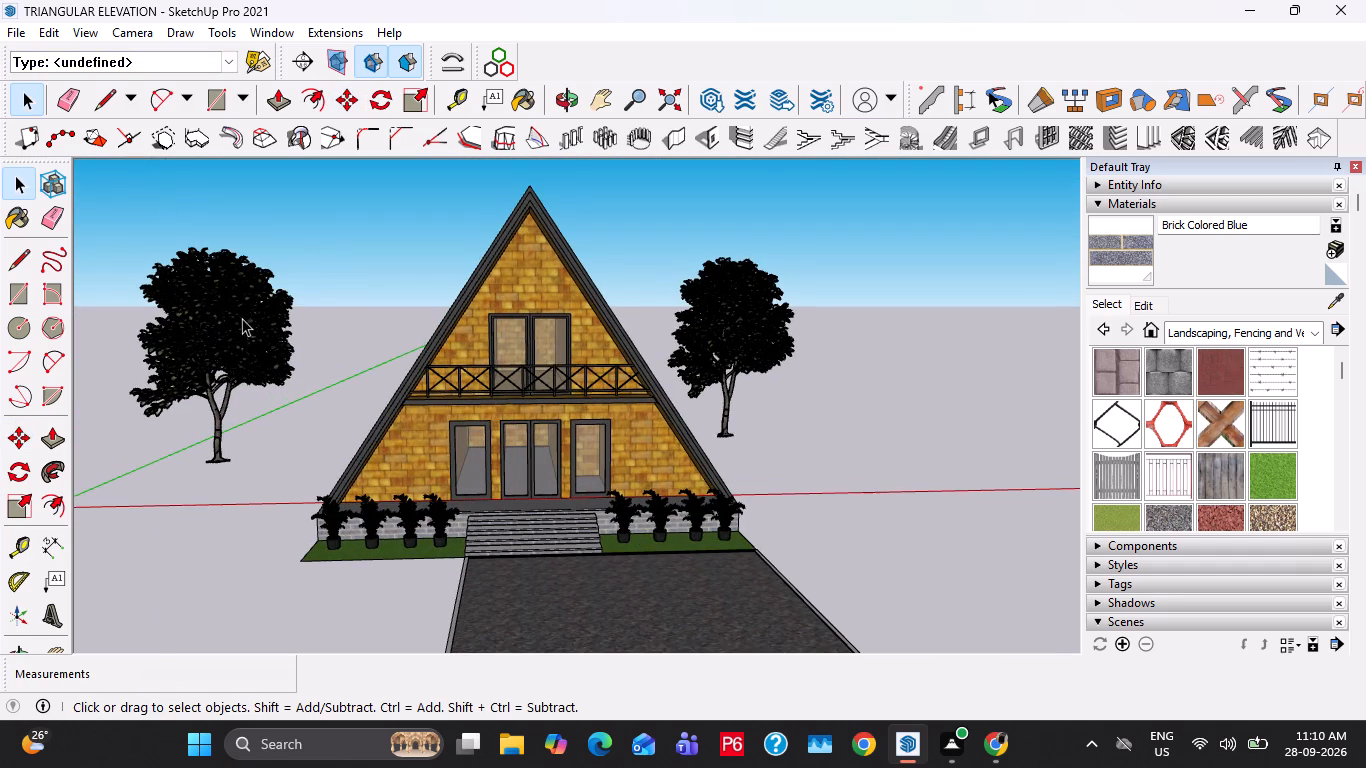
left_click(239, 320)
key("m")
left_click(241, 325)
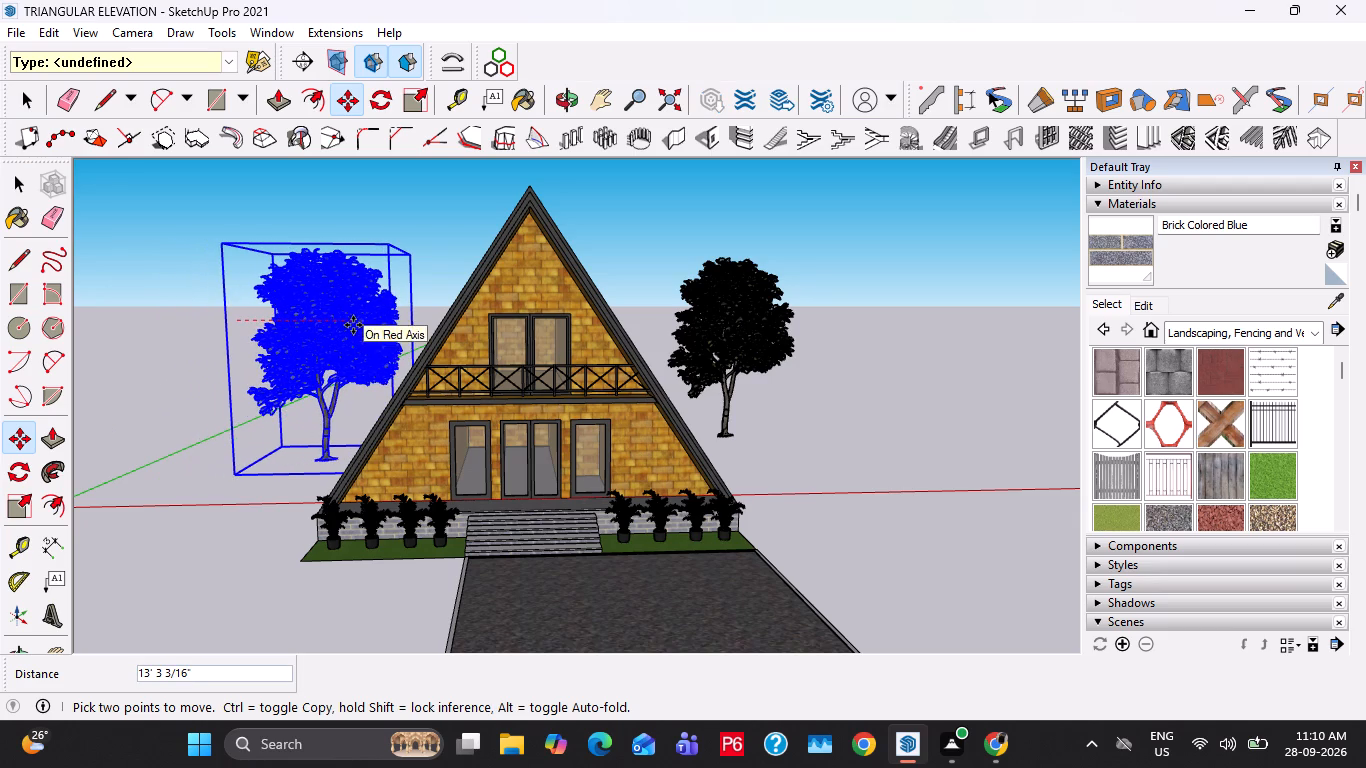
left_click(353, 325)
key("space")
key("space")
key("space")
key("space")
Move the copied tree slightly inward, closer to the right side of the house.
left_click(767, 322)
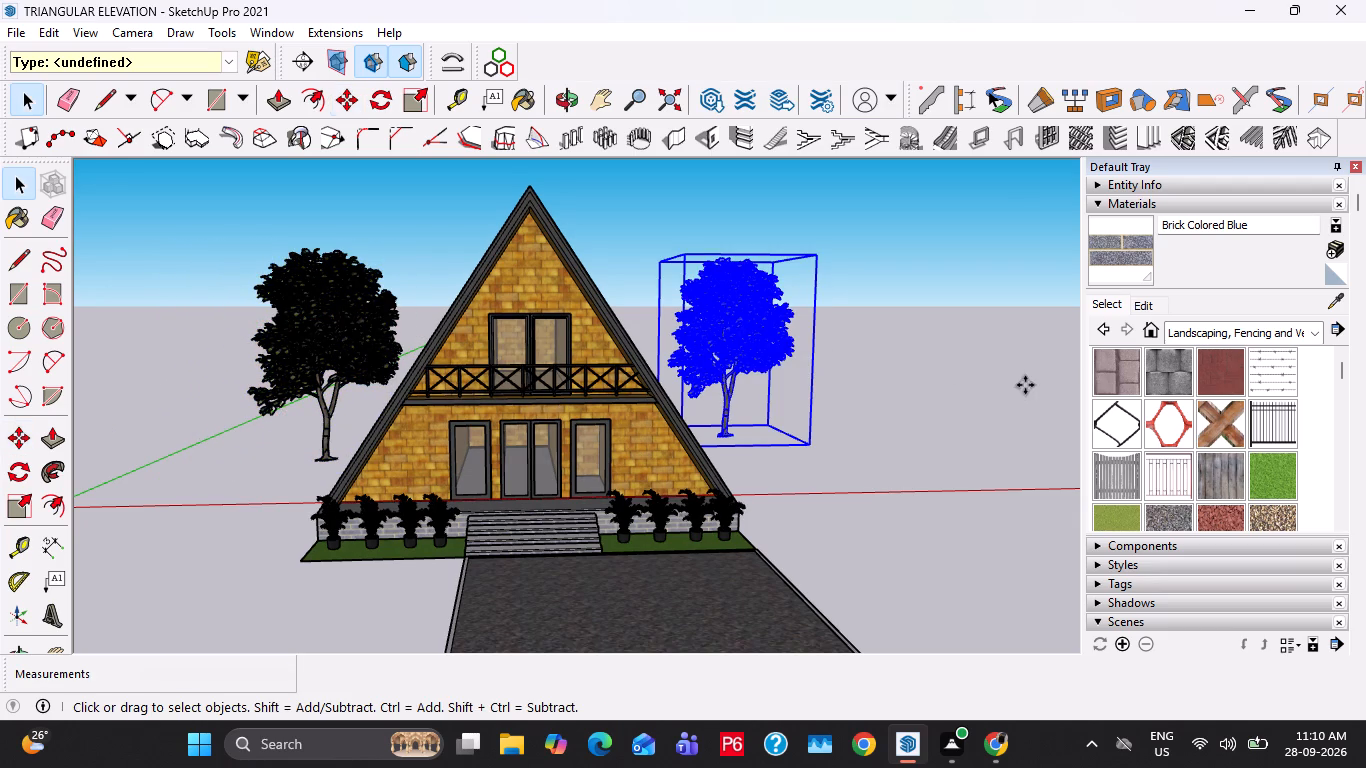
key("m")
left_click(1025, 385)
left_click(974, 389)
key("space")
key("space")
Shift the left-hand tree about 3' 10" closer to the house.
left_click(347, 317)
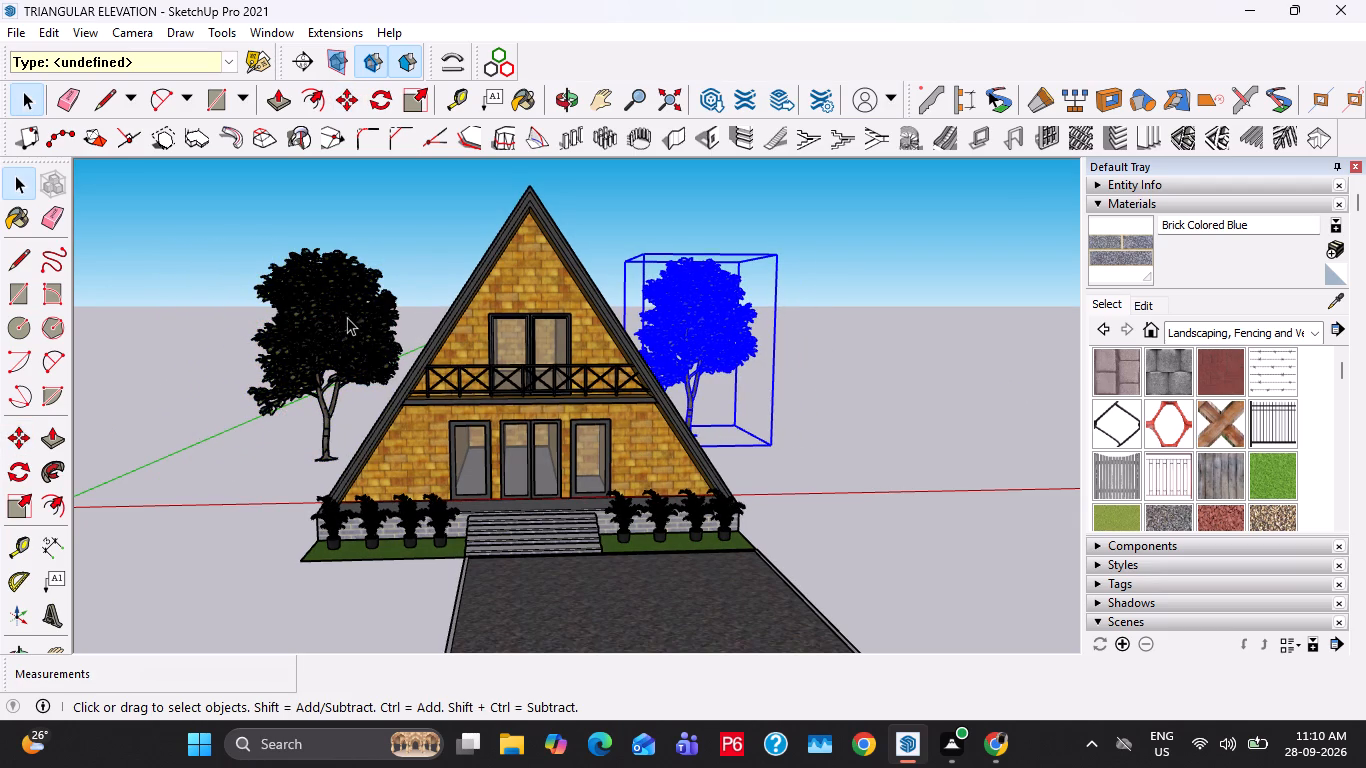
key("m")
left_click(348, 323)
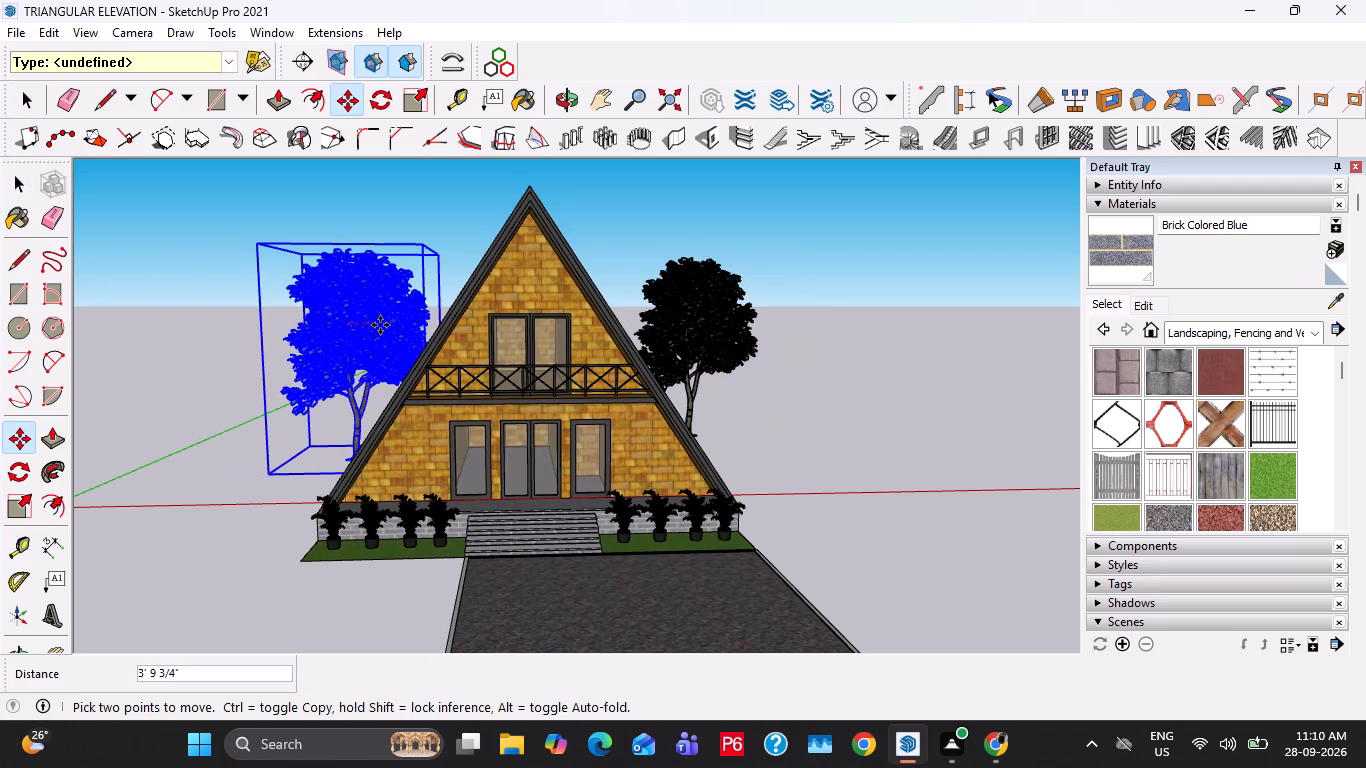
left_click(380, 325)
Copy the left-hand tree about 19 ft outward, away from the house.
left_click(381, 325, "ctrl")
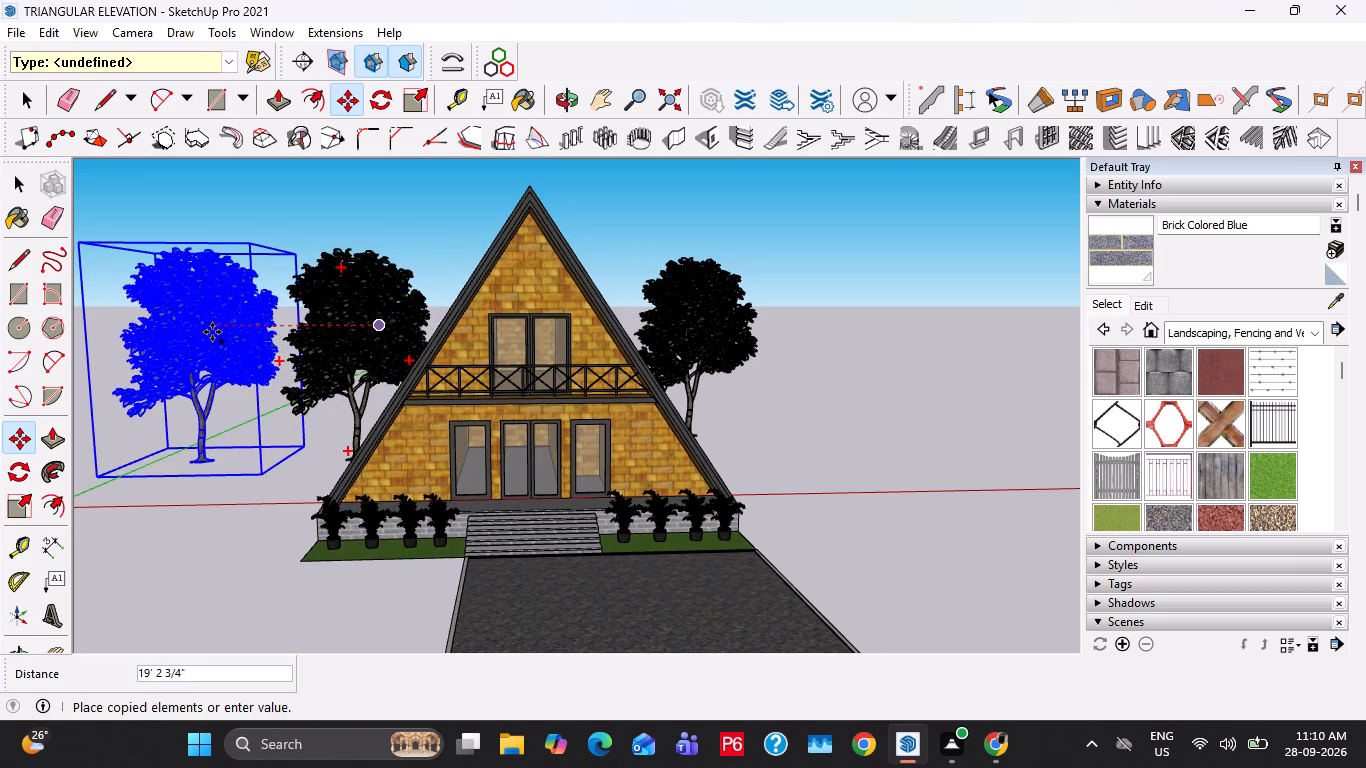
left_click(207, 332)
key("space")
key("space")
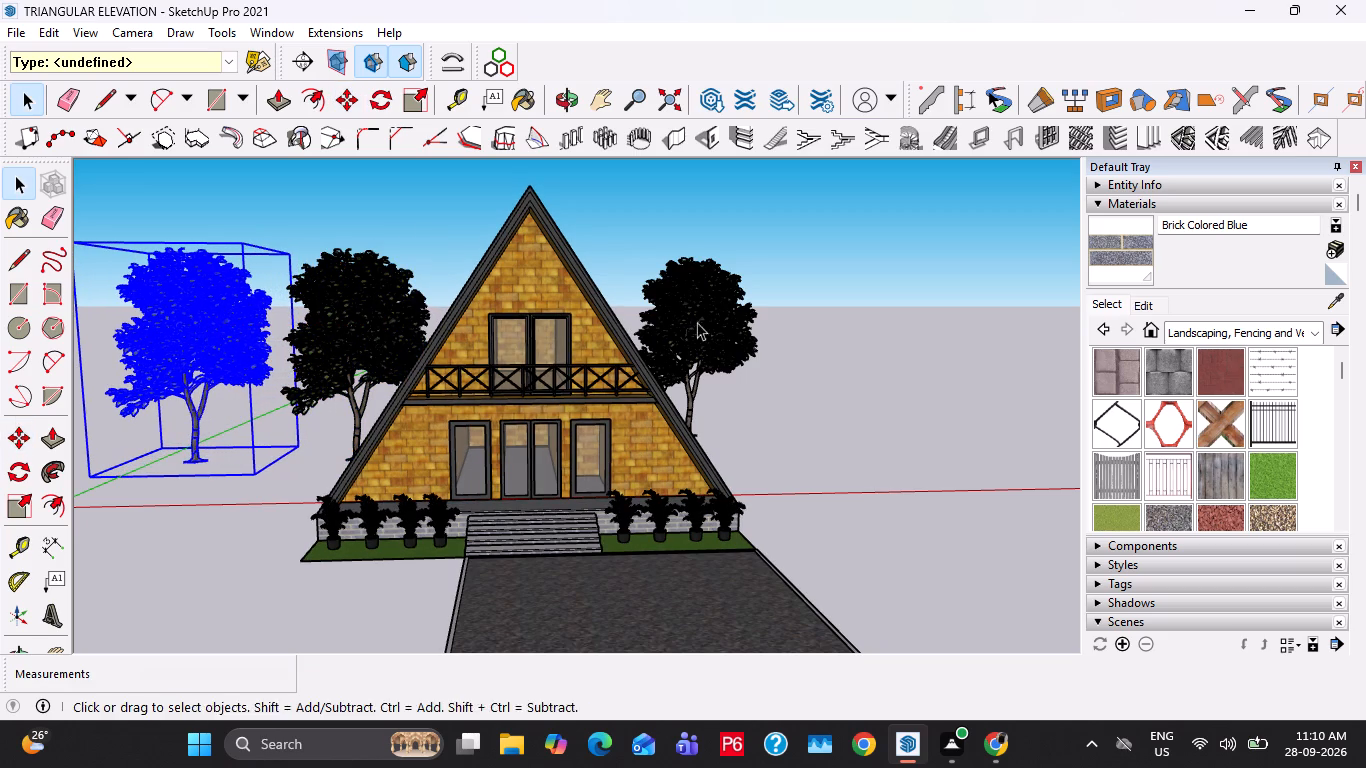
Copy the tree on the right side of the house about 27 ft to a spot behind the house.
middle_click_drag(693, 329, 406, 436)
scroll(320, 412, "down", 4)
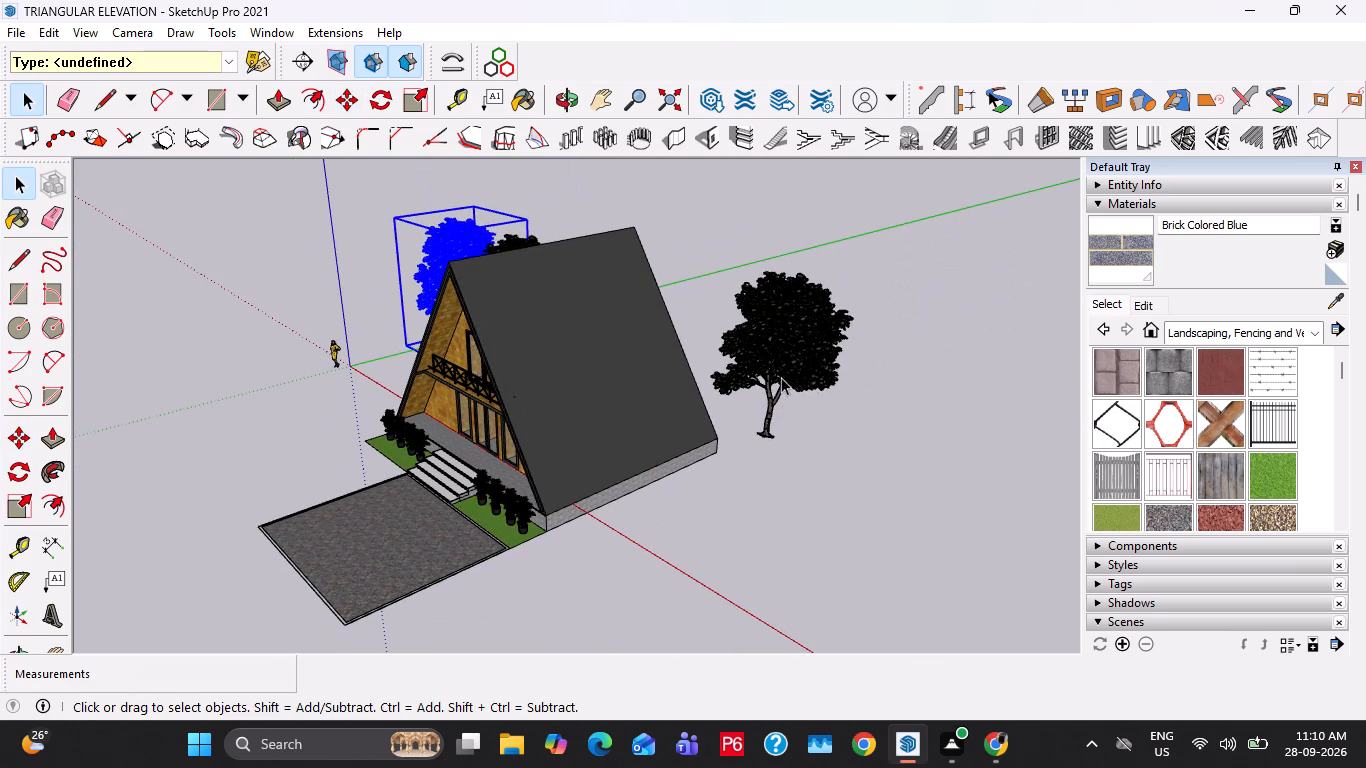
left_click(779, 374)
key("m")
left_click(780, 384)
middle_click_drag(778, 370, 562, 481)
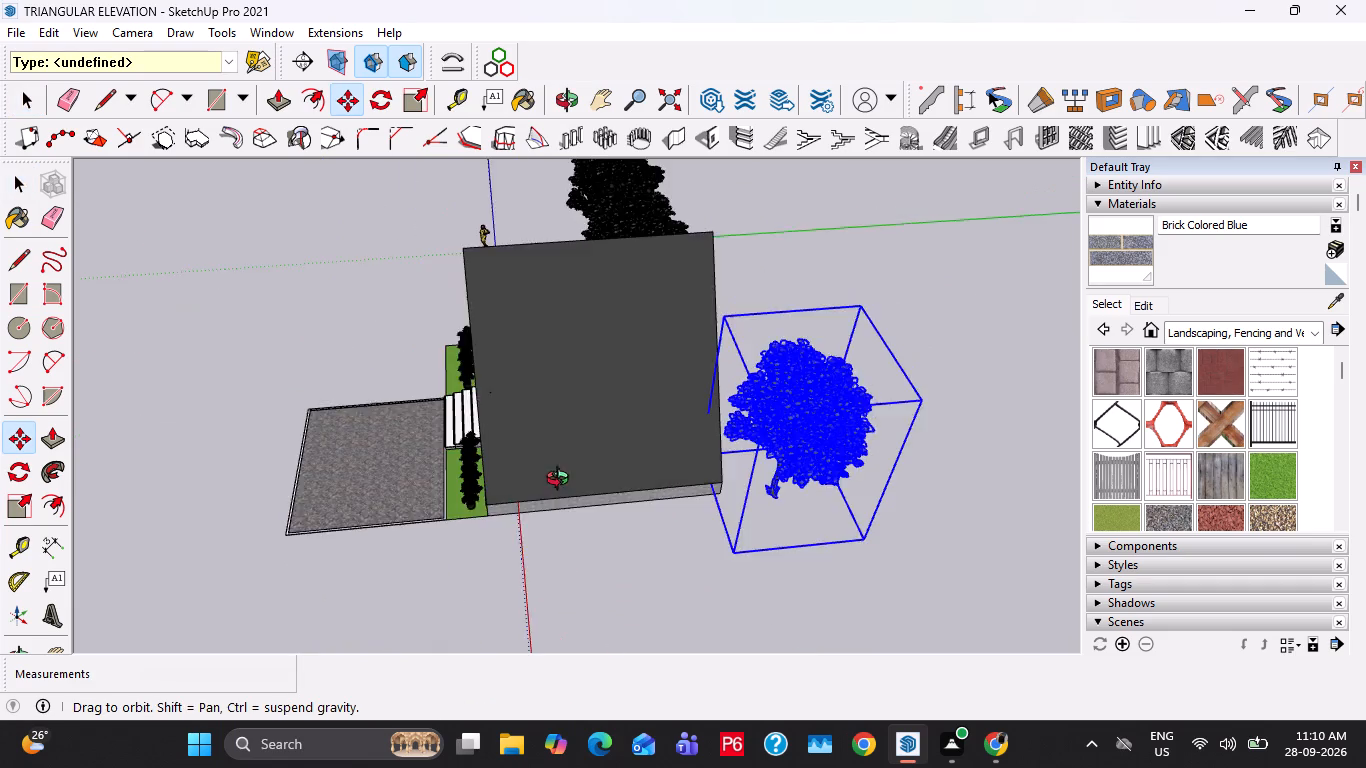
middle_click_drag(562, 481, 558, 483)
scroll(557, 479, "down", 1)
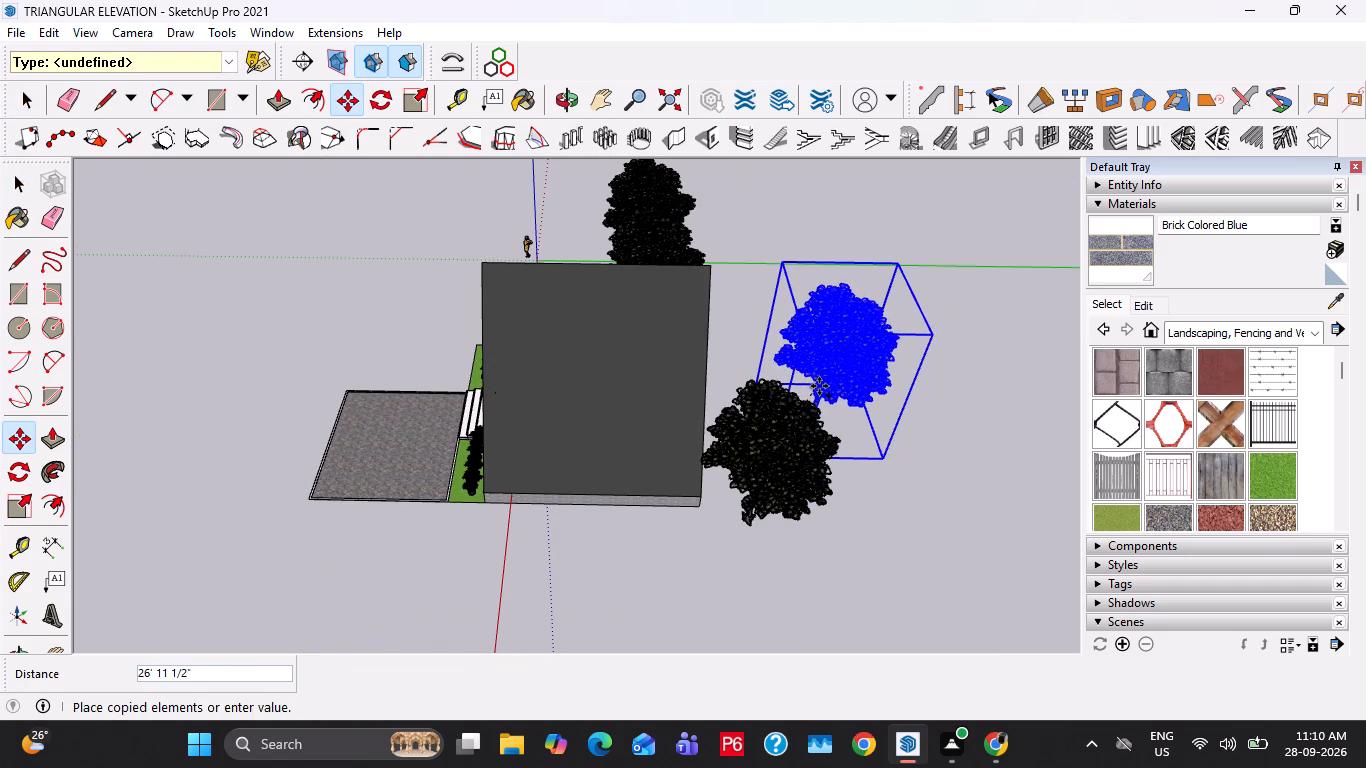
left_click(819, 386)
key("space")
key("space")
Scale the new rear tree vertically by about 1.56 to make it taller.
key("s")
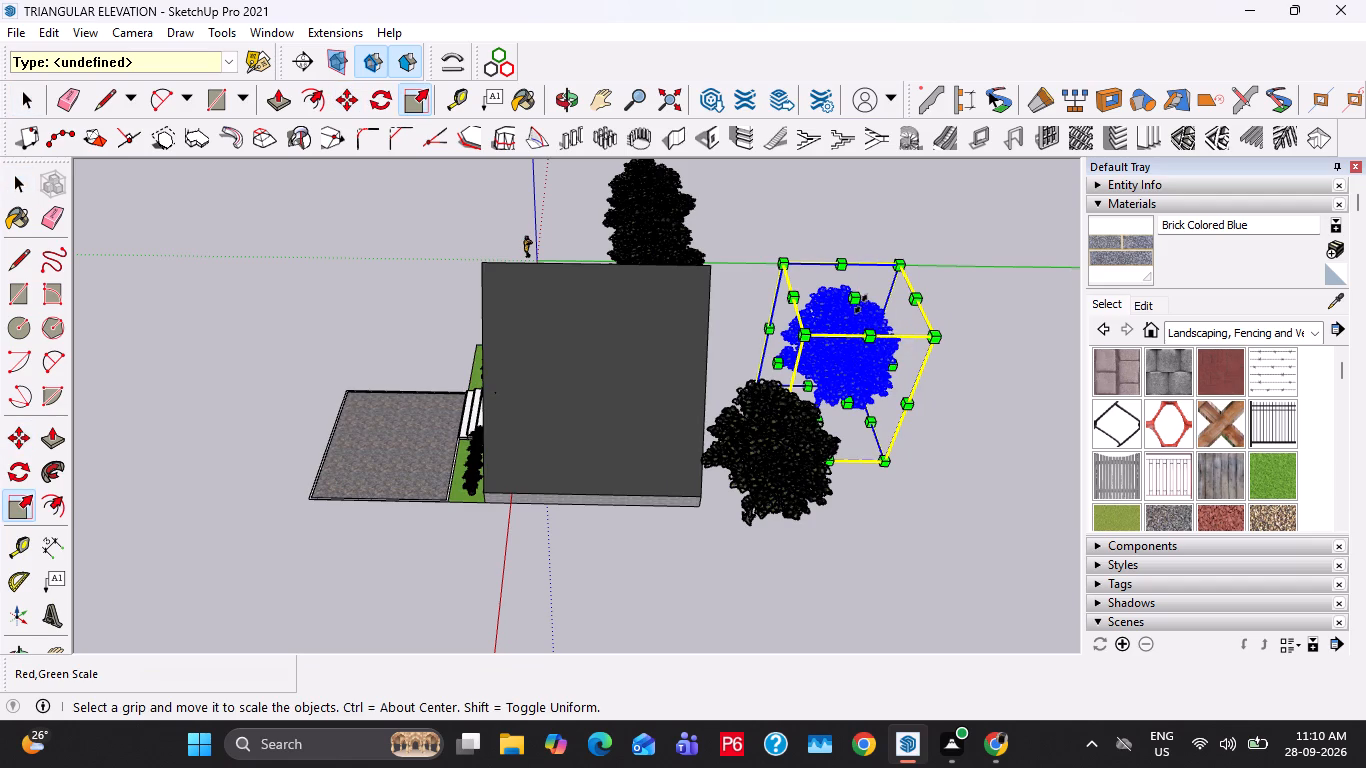
left_click(857, 301)
scroll(860, 246, "down", 2)
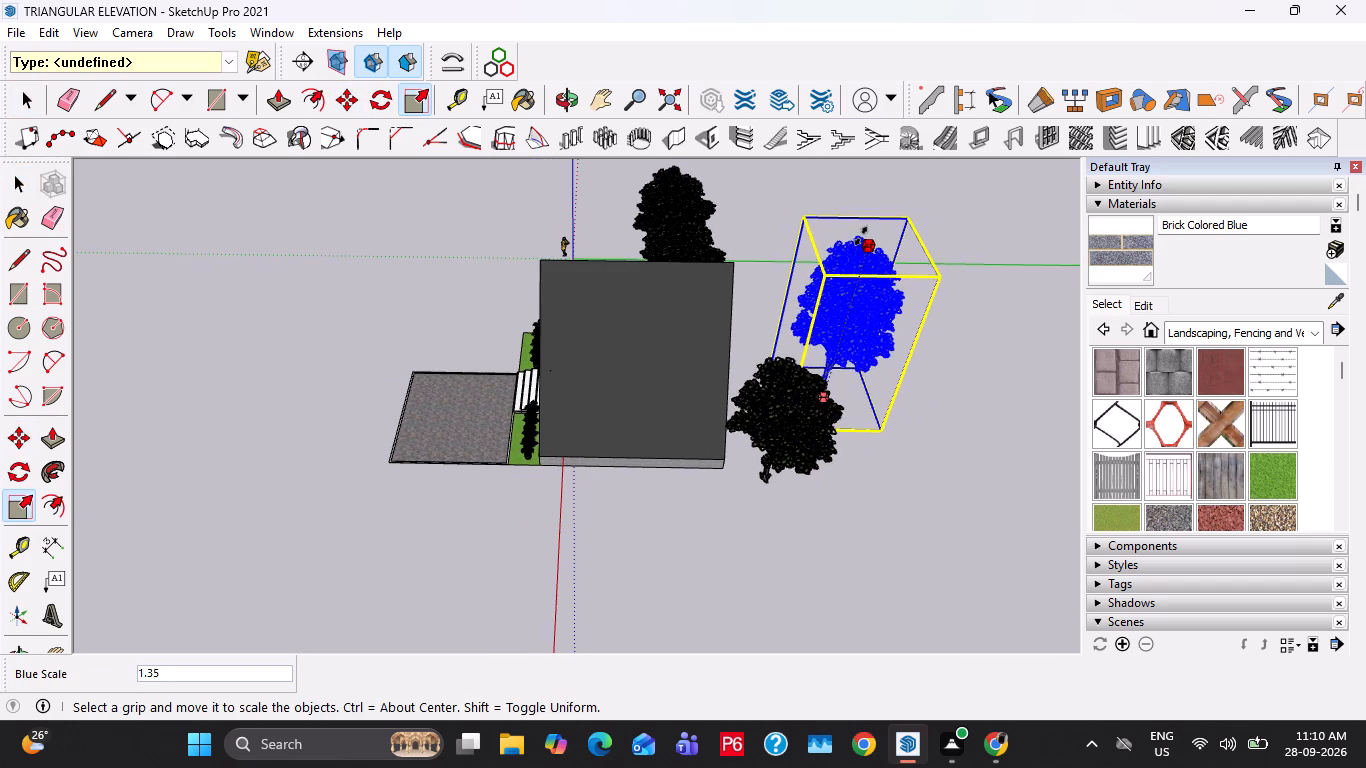
left_click(869, 215)
key("space")
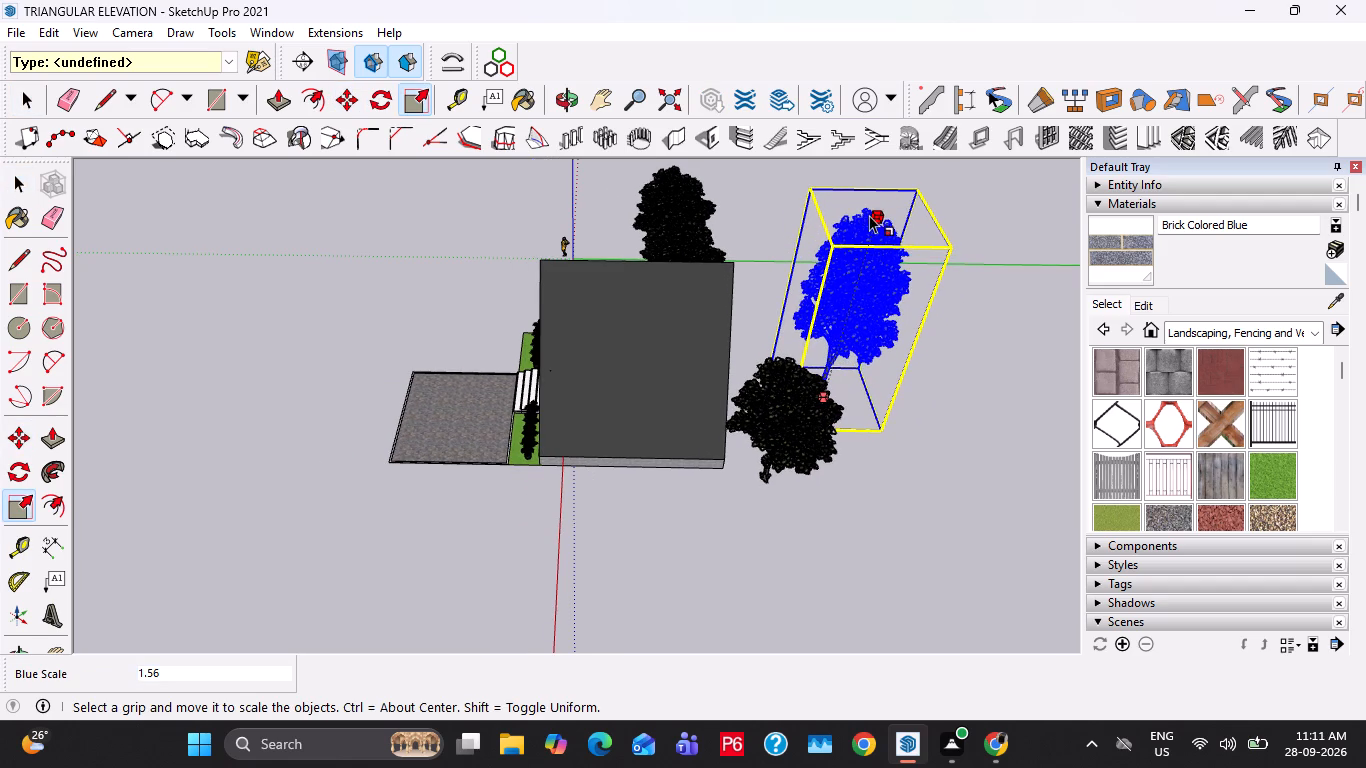
key("space")
key("space")
key("space")
left_click(935, 534)
key("Escape")
Save the model.
key("ctrl+s")
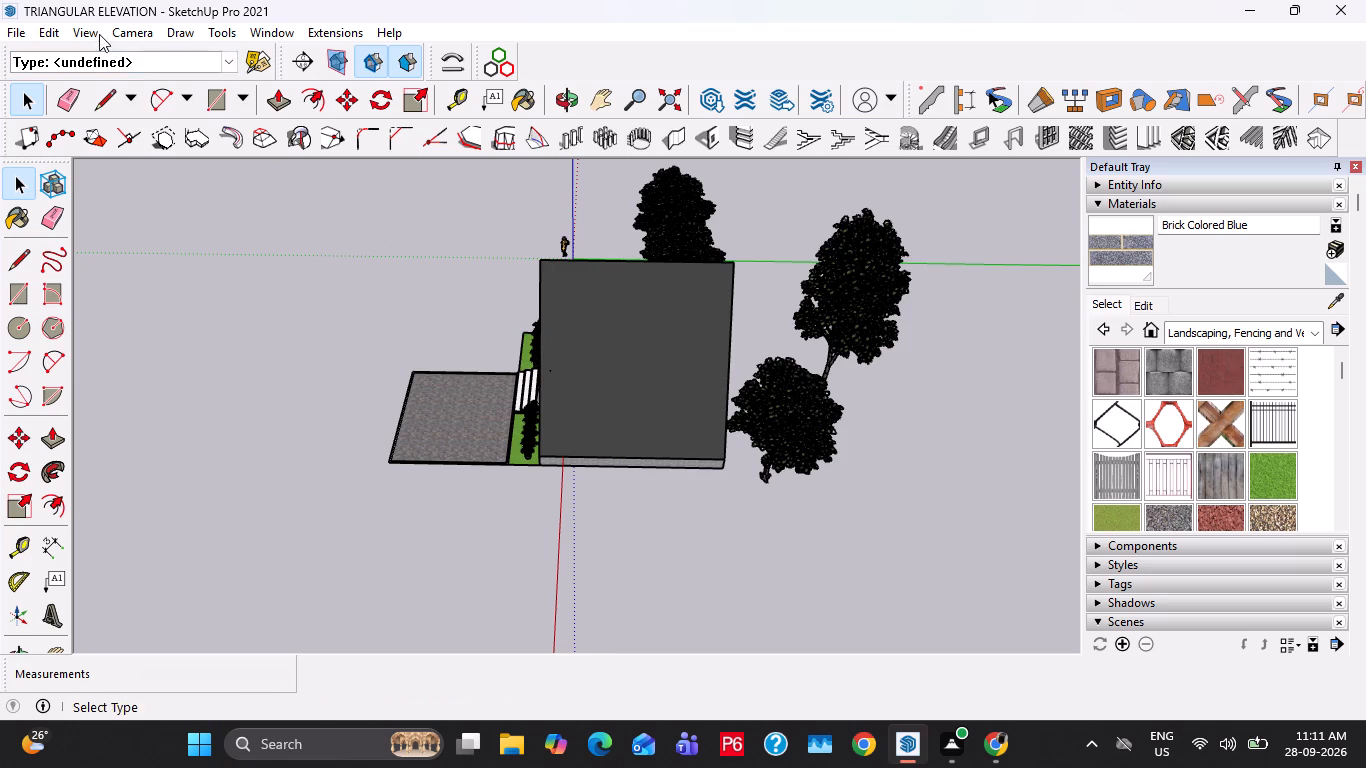
Switch to the standard front view and examine how the trees frame the house.
left_click(143, 32)
left_click(168, 91)
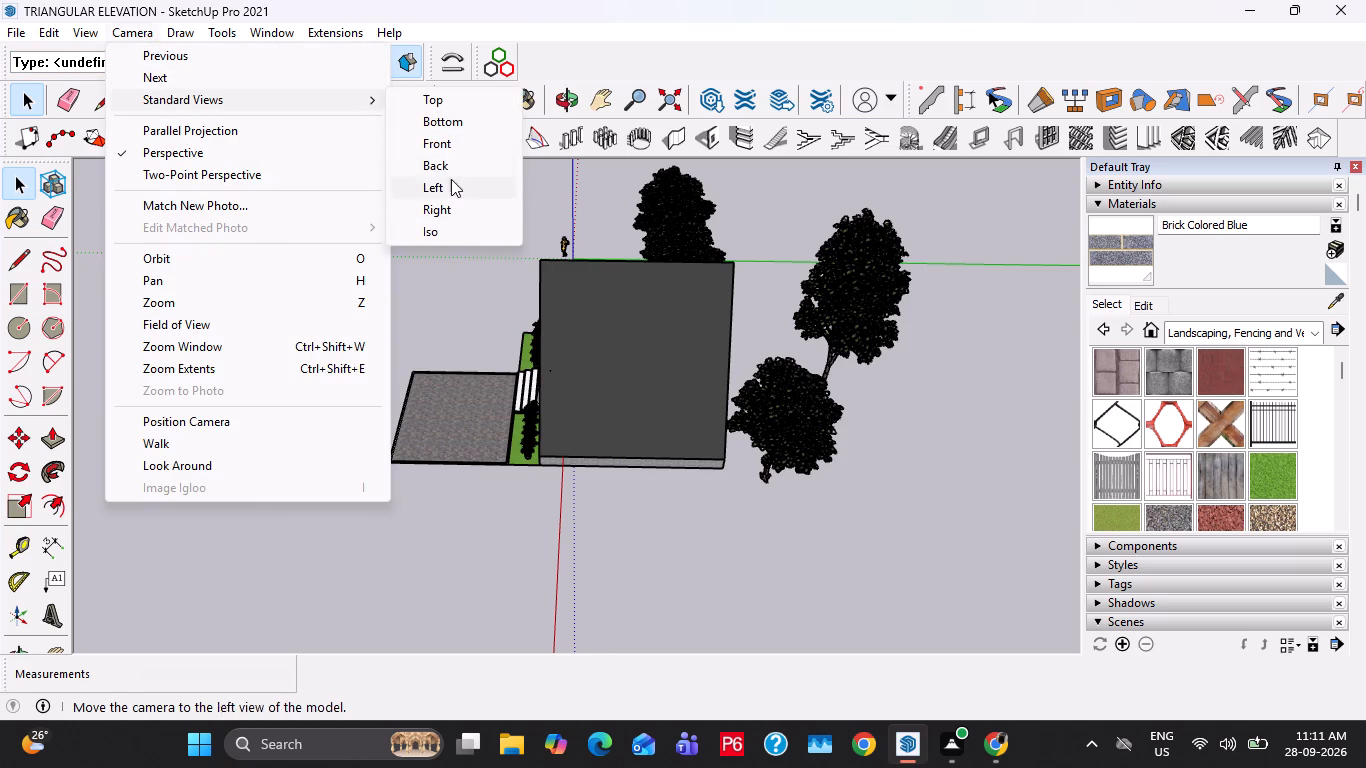
left_click(436, 147)
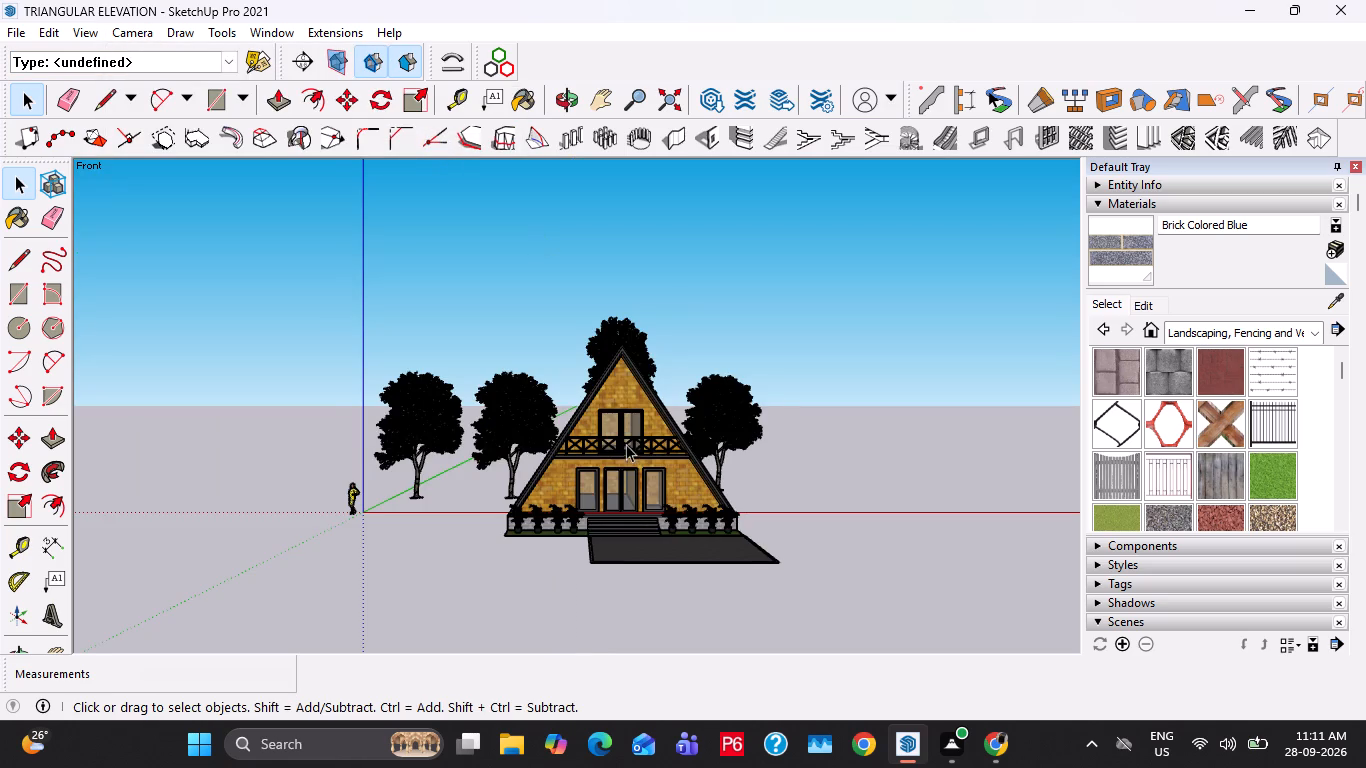
scroll(626, 450, "up", 7)
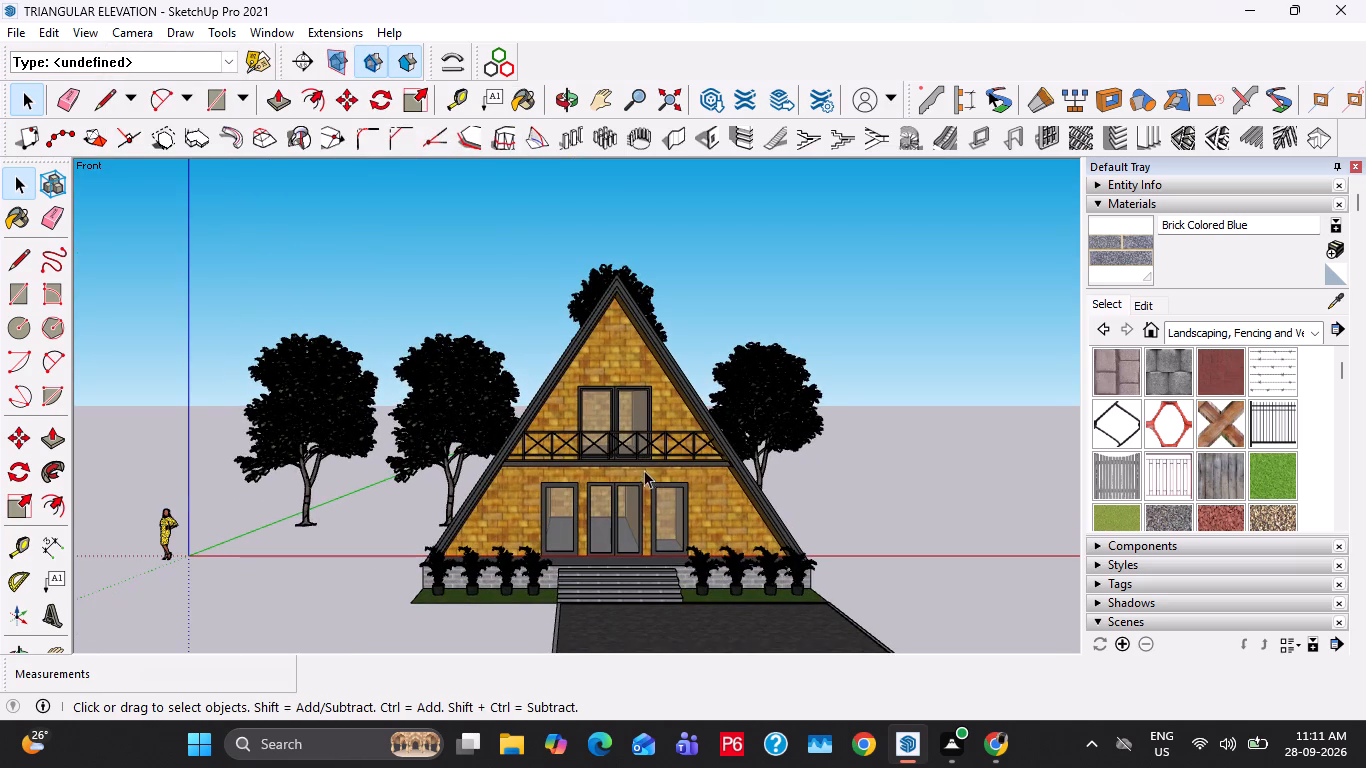
middle_click_drag(644, 474, 577, 440, "shift")
middle_click_drag(430, 636, 464, 614)
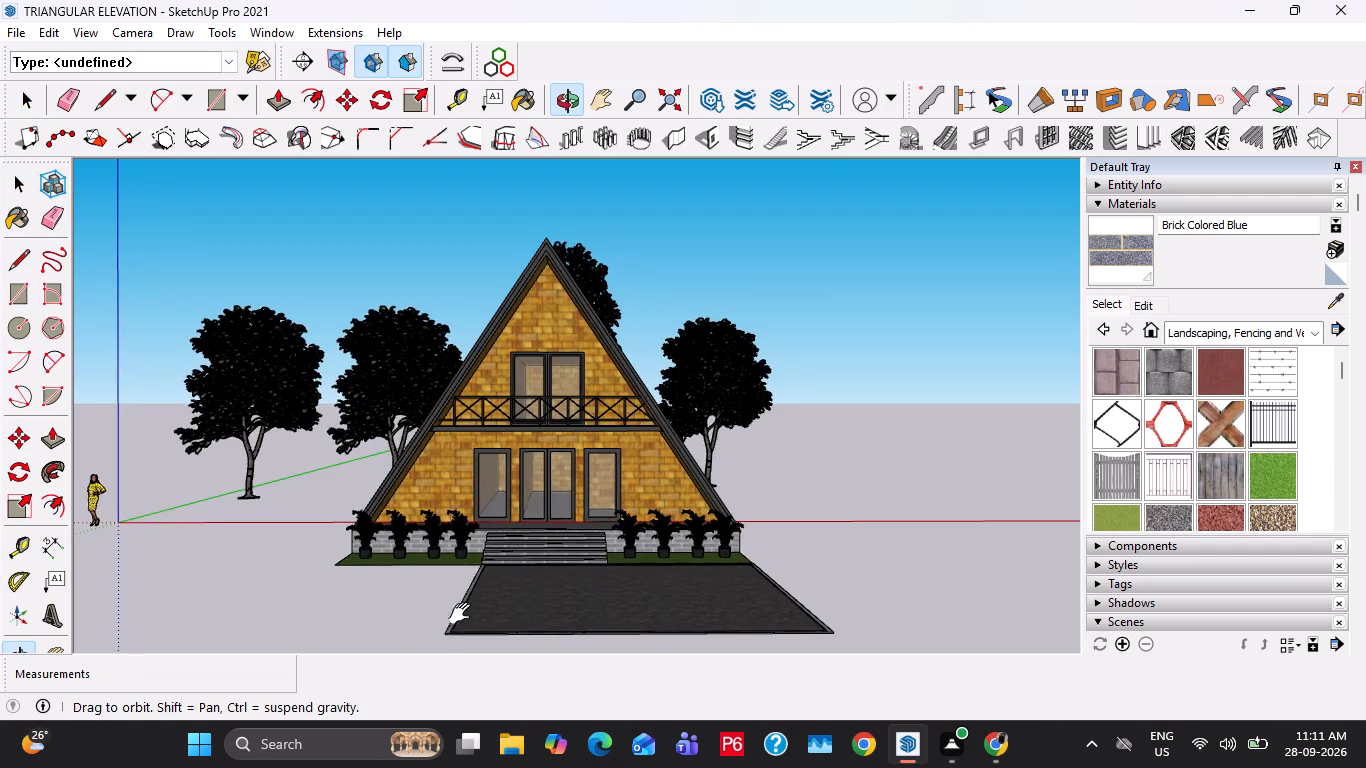
Scale the grass strip left of the entrance steps by about 4.8 along green, out to the driveway's front edge.
middle_click_drag(464, 614, 804, 657)
scroll(583, 549, "up", 5)
triple_click(545, 520)
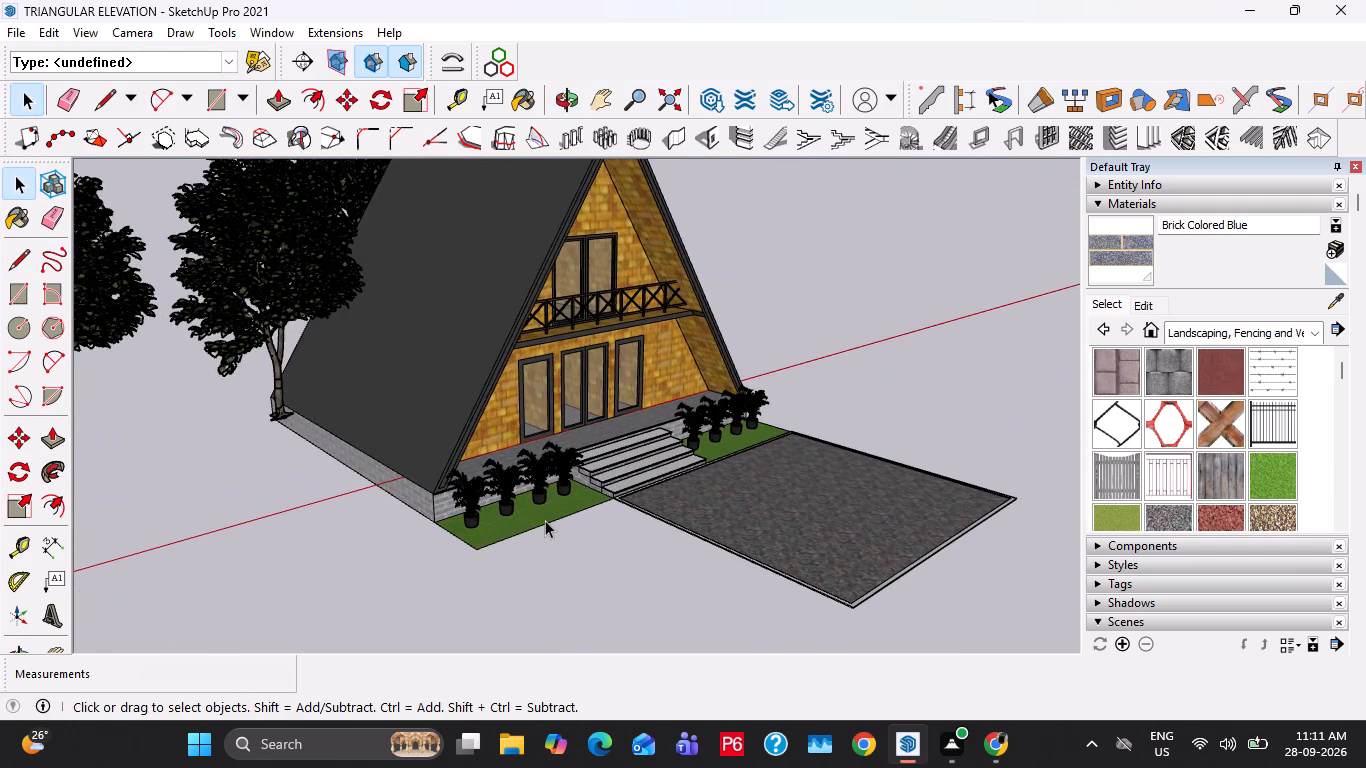
left_click(545, 520)
key("s")
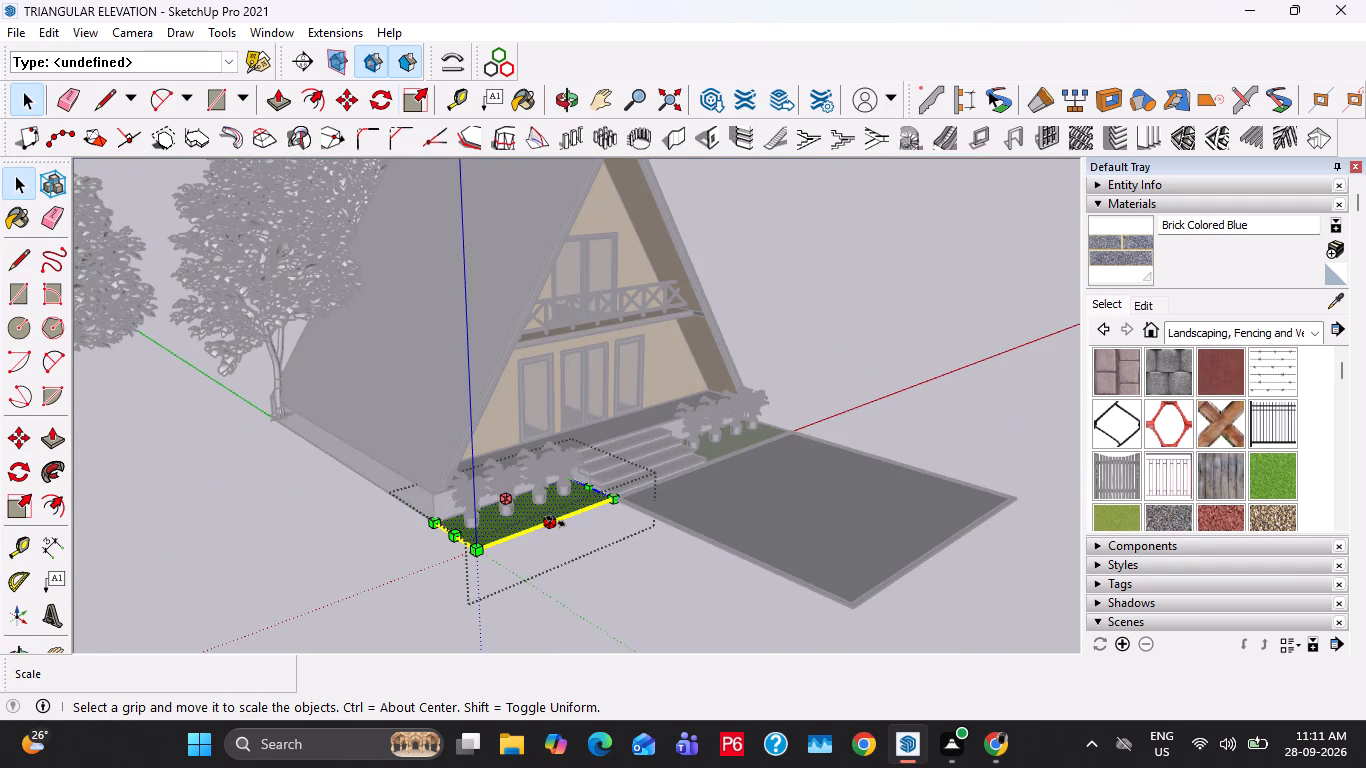
left_click(556, 521)
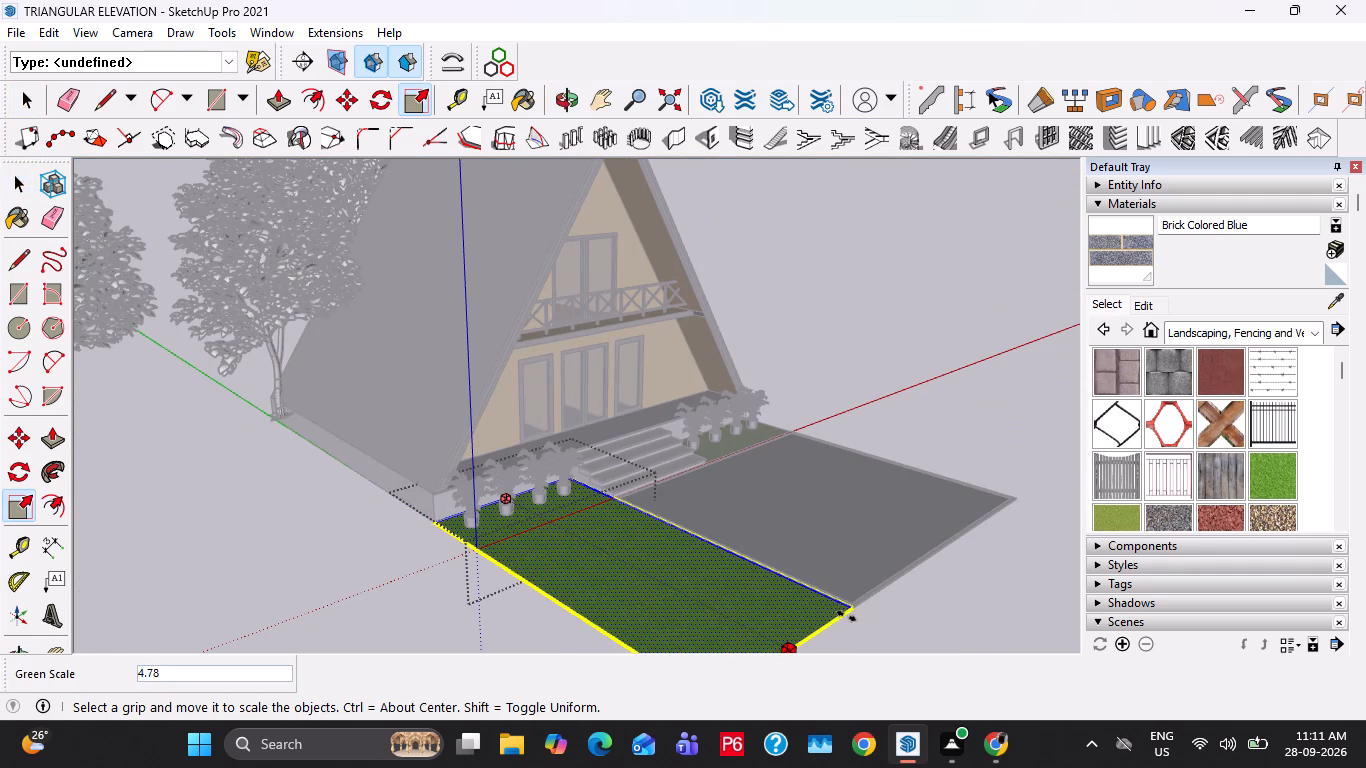
left_click(857, 609)
key("space")
key("space")
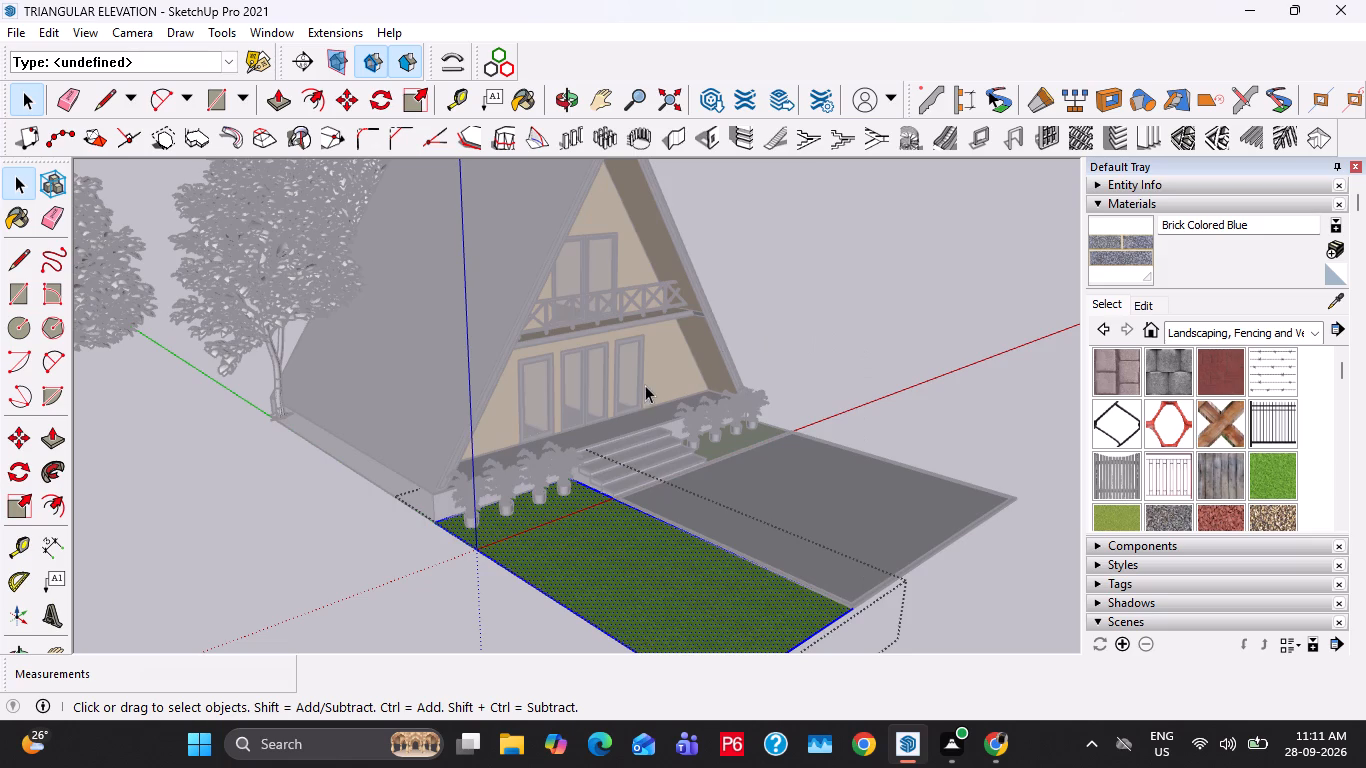
key("Escape")
key("Escape")
key("Escape")
key("Escape")
key("Escape")
scroll(413, 357, "down", 7)
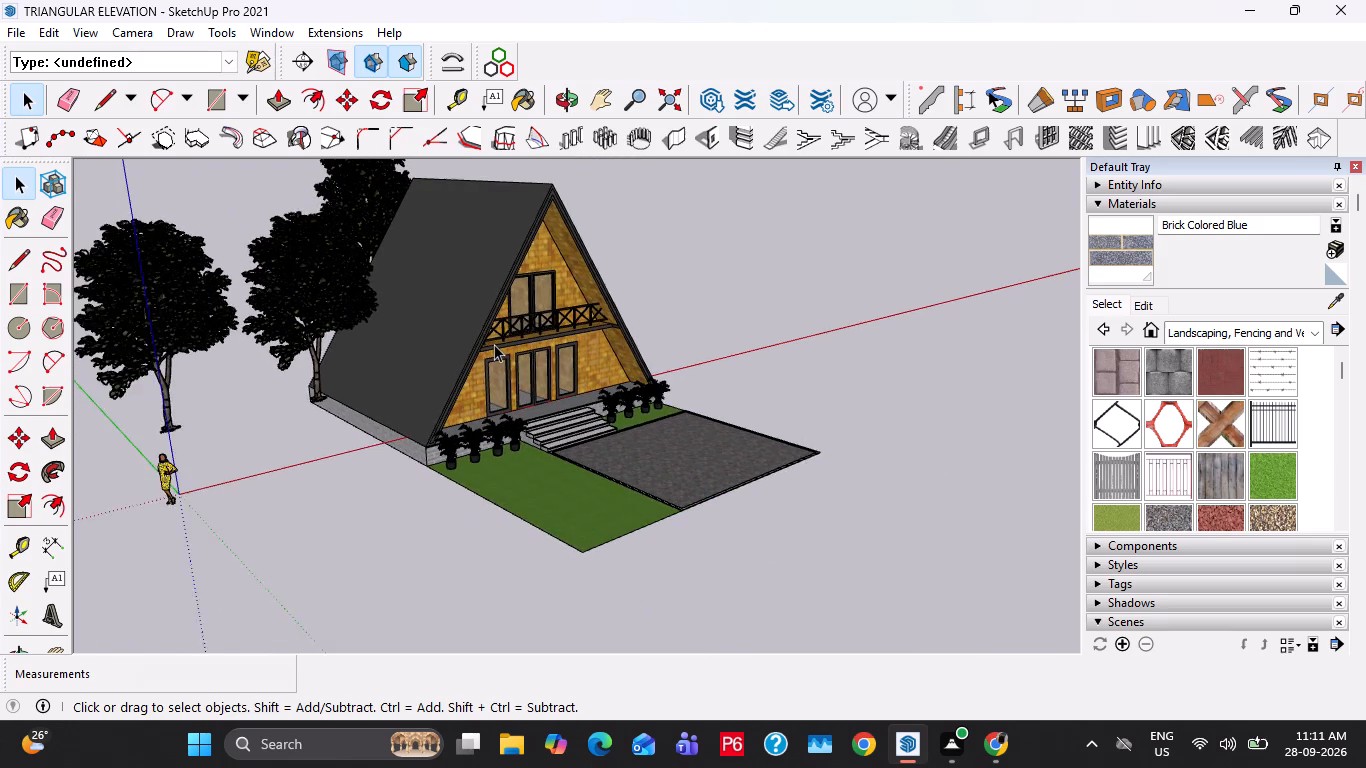
Return to the standard front view and inspect the enlarged lawn, driveway and trees from several angles.
left_click(108, 32)
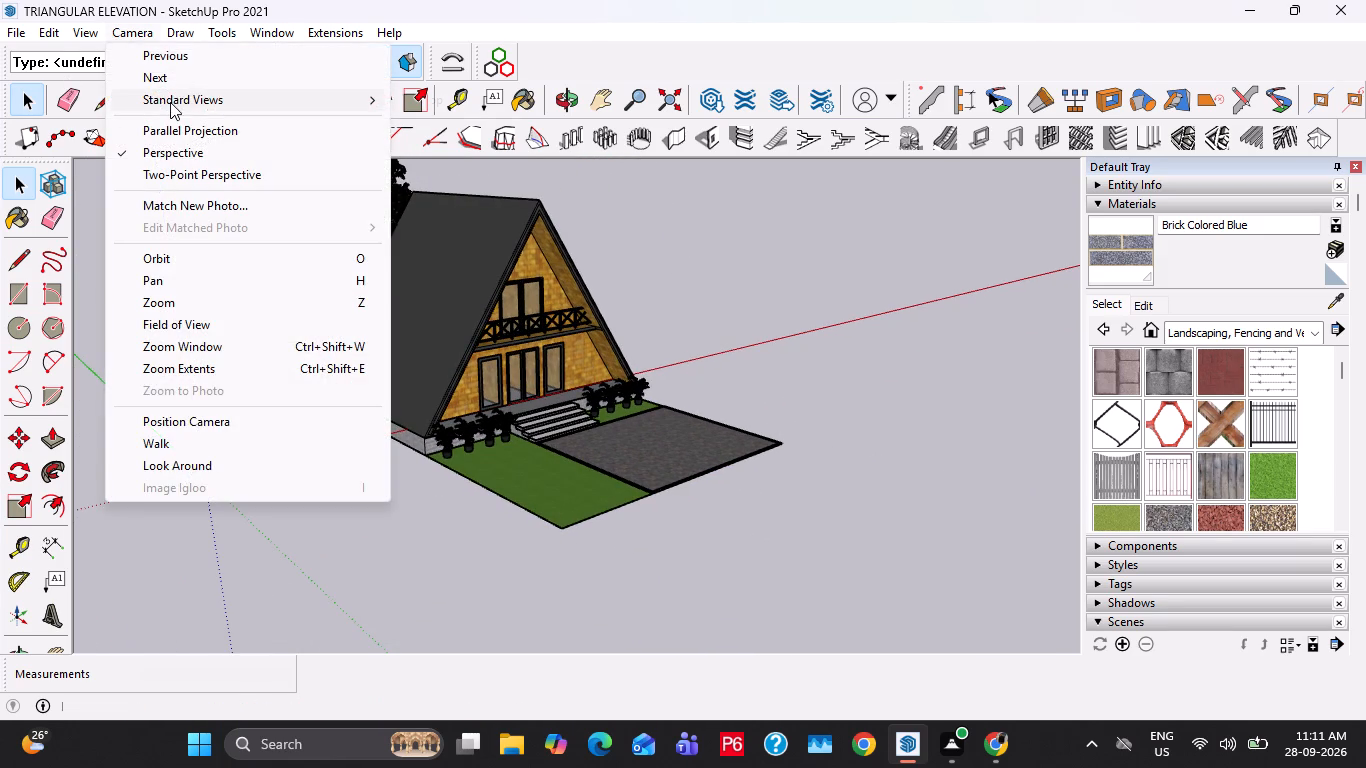
left_click(170, 102)
left_click(444, 142)
scroll(646, 580, "up", 1)
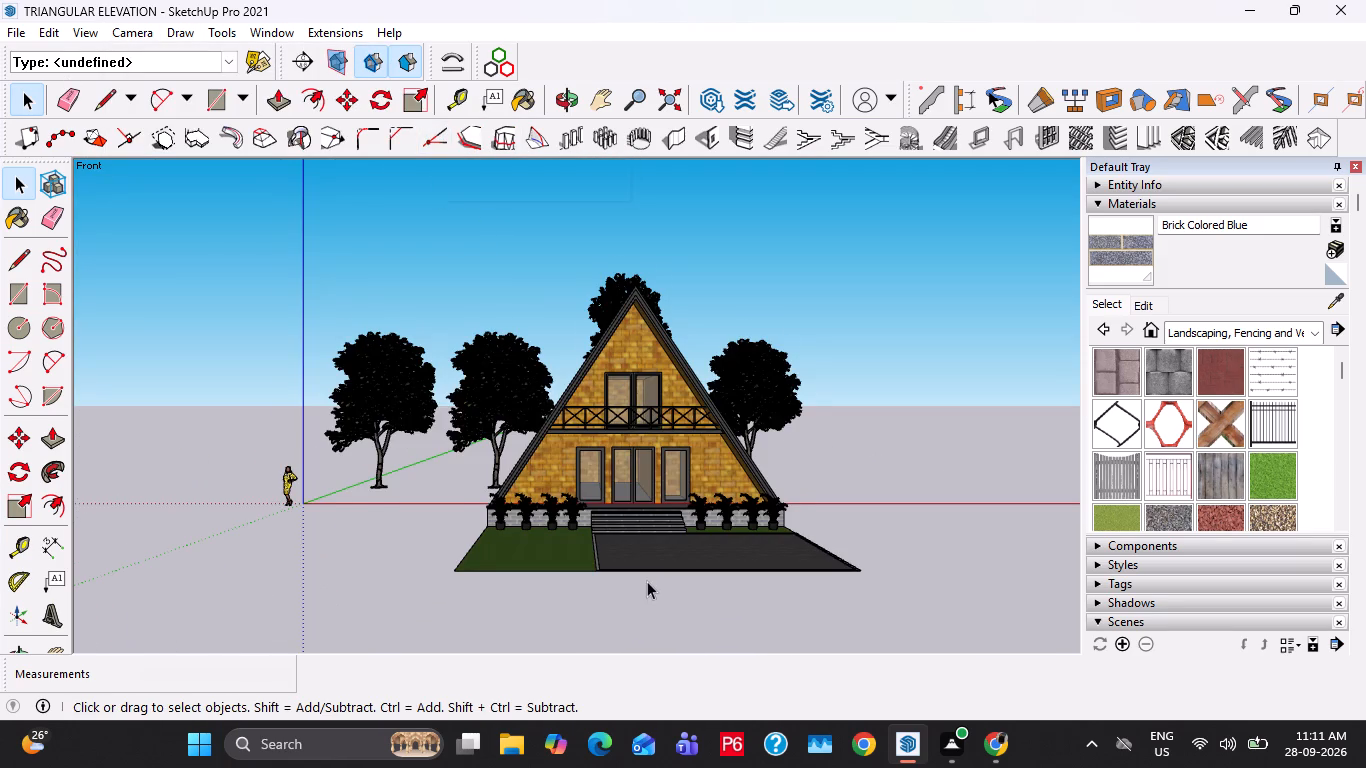
scroll(647, 581, "up", 3)
middle_click_drag(507, 524, 732, 577)
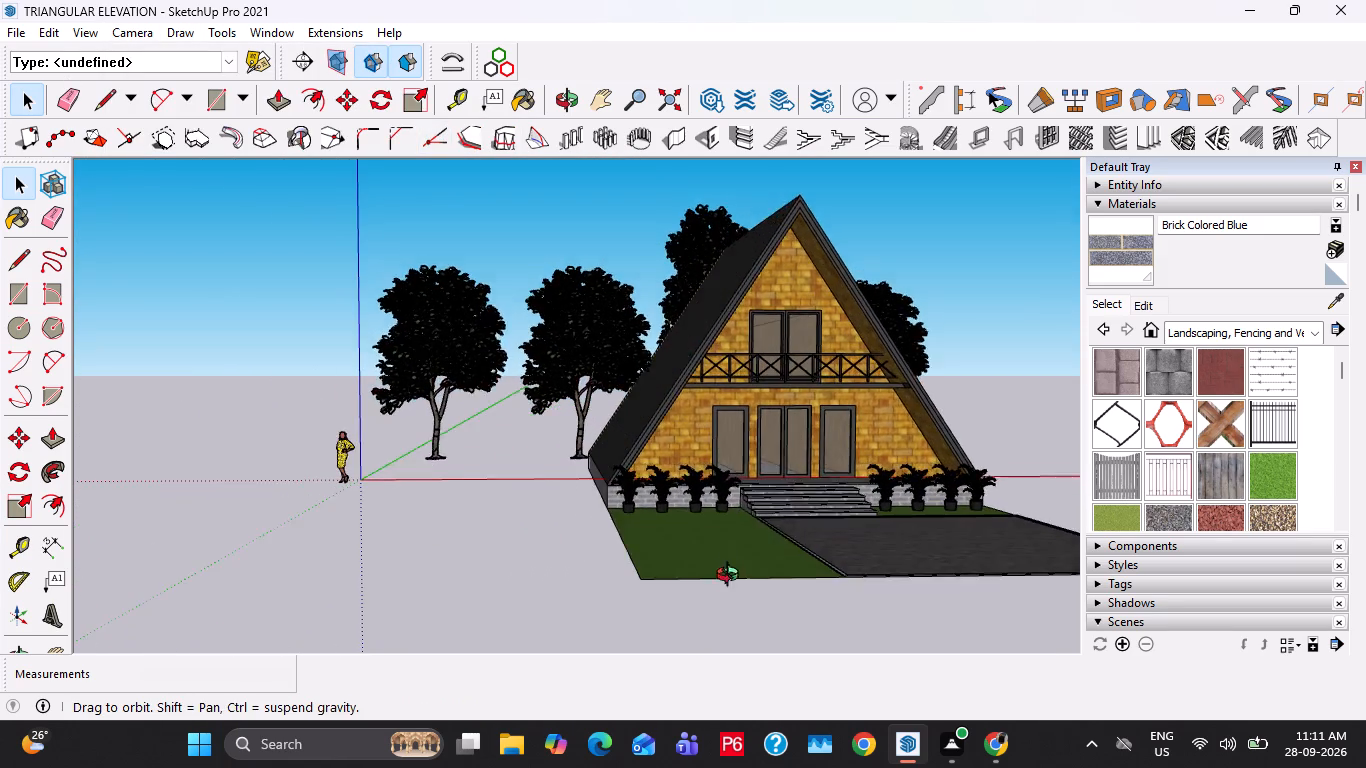
middle_click_drag(732, 577, 728, 606)
scroll(401, 510, "down", 6)
key("r")
middle_click_drag(516, 453, 610, 536)
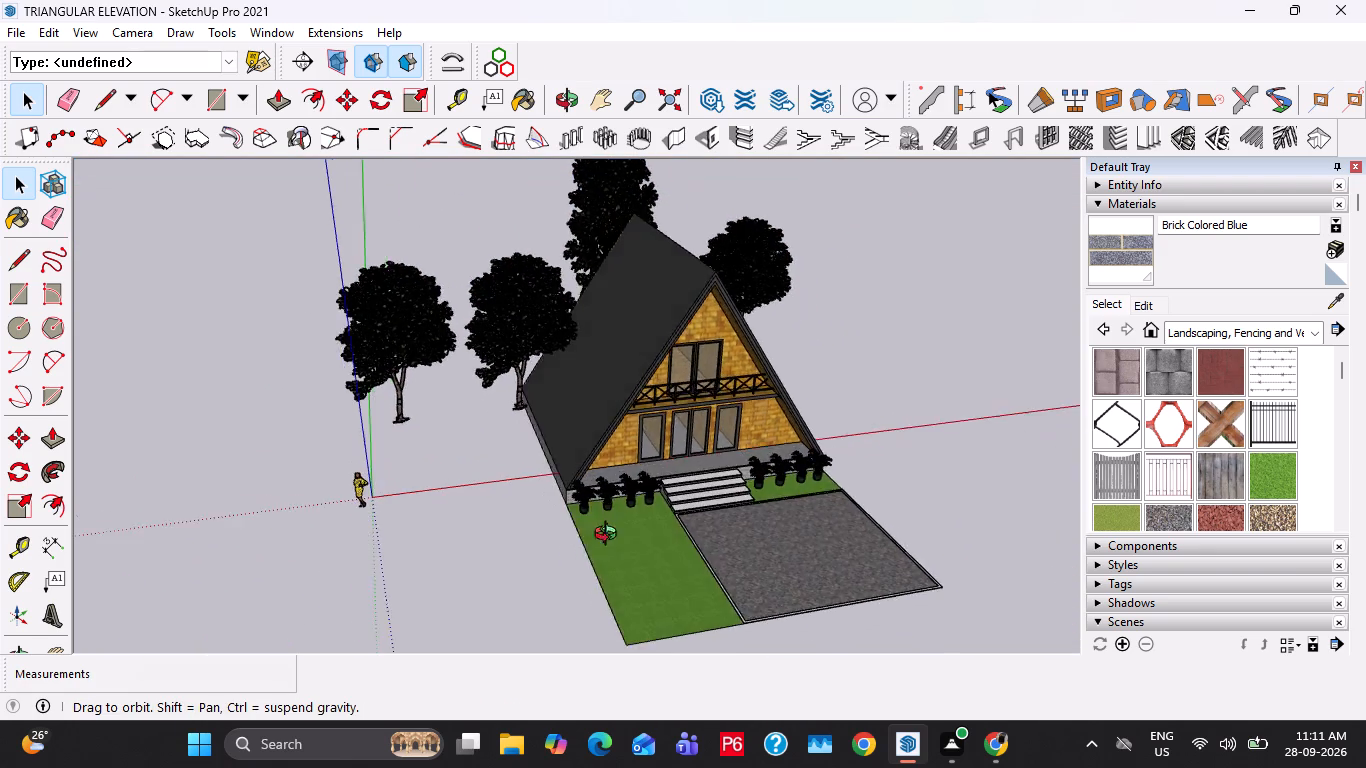
Draw a large ground rectangle starting at the origin and extending behind the house to enclose the building and the trees.
middle_click_drag(610, 536, 892, 548)
scroll(551, 566, "up", 8)
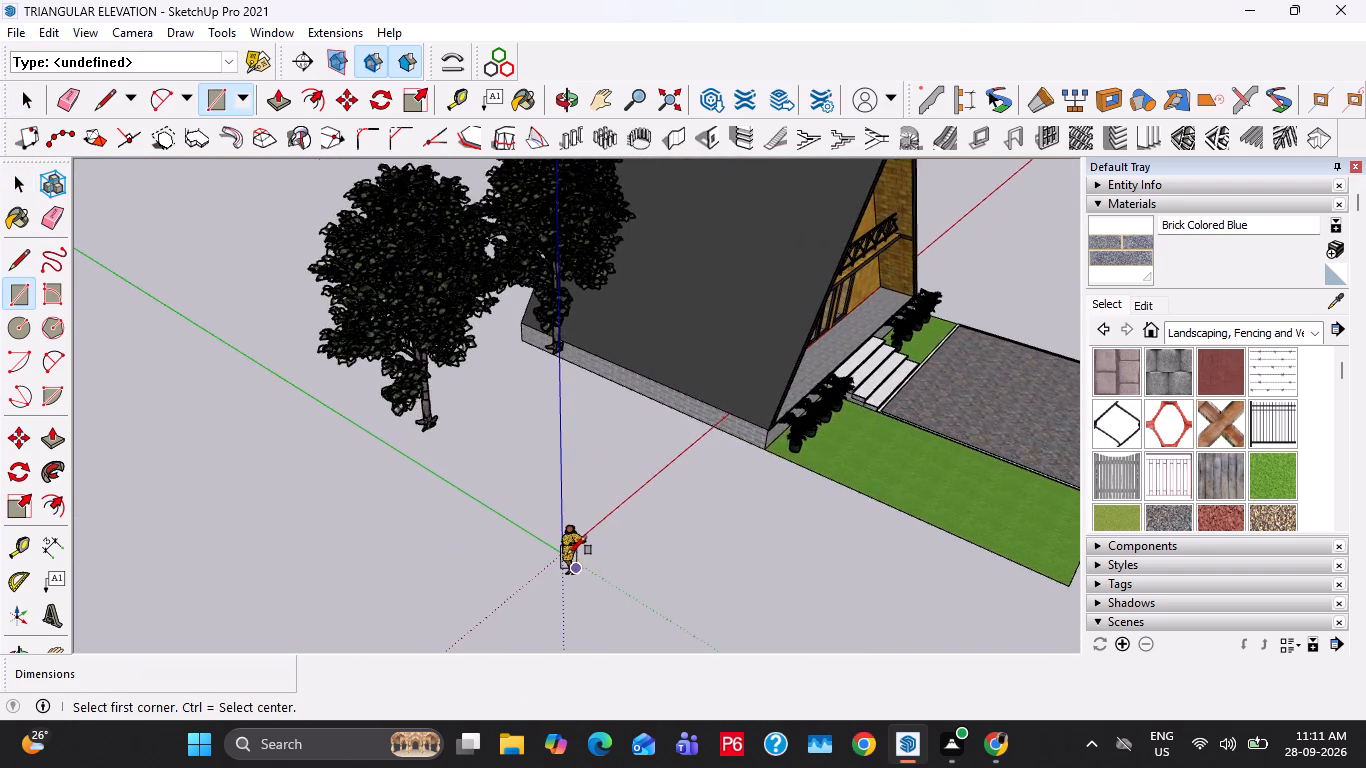
middle_click_drag(577, 554, 947, 562)
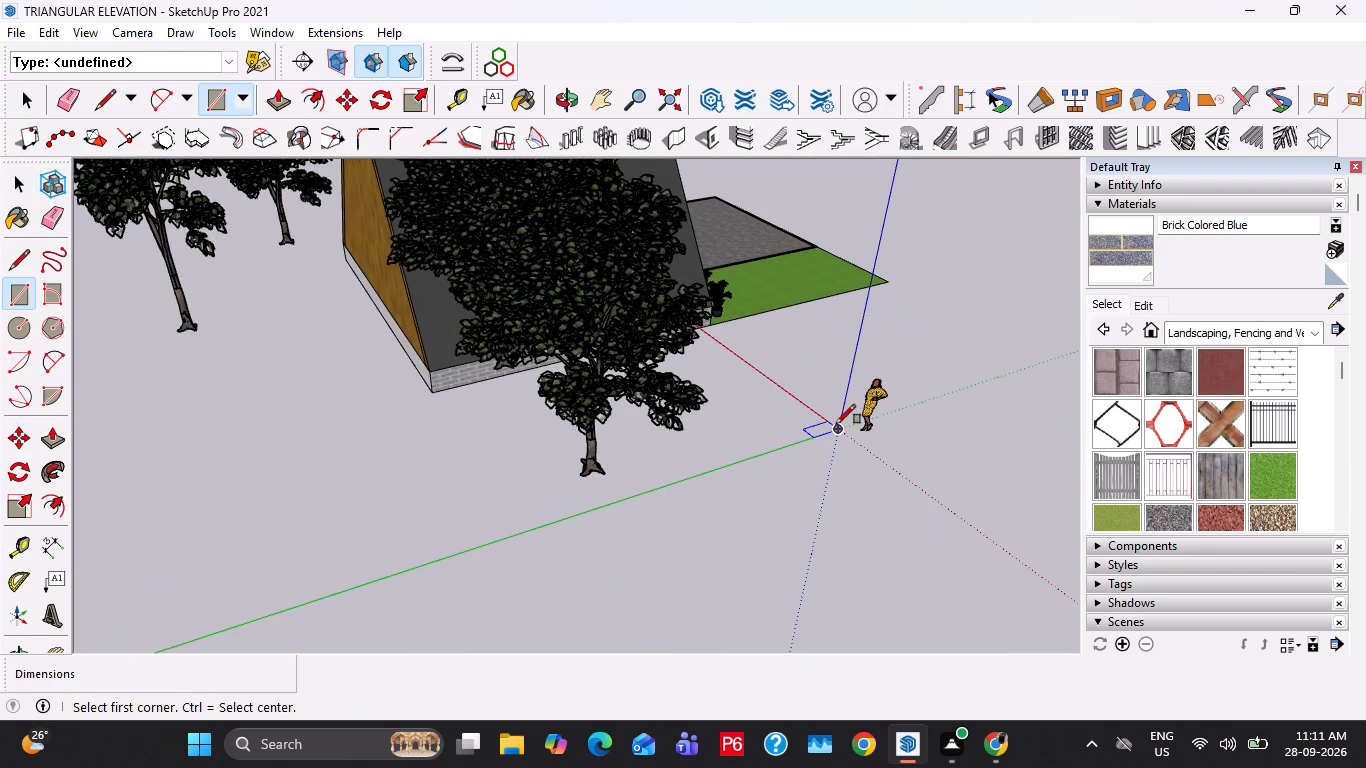
left_click(836, 424)
middle_click_drag(256, 437, 740, 584, "shift")
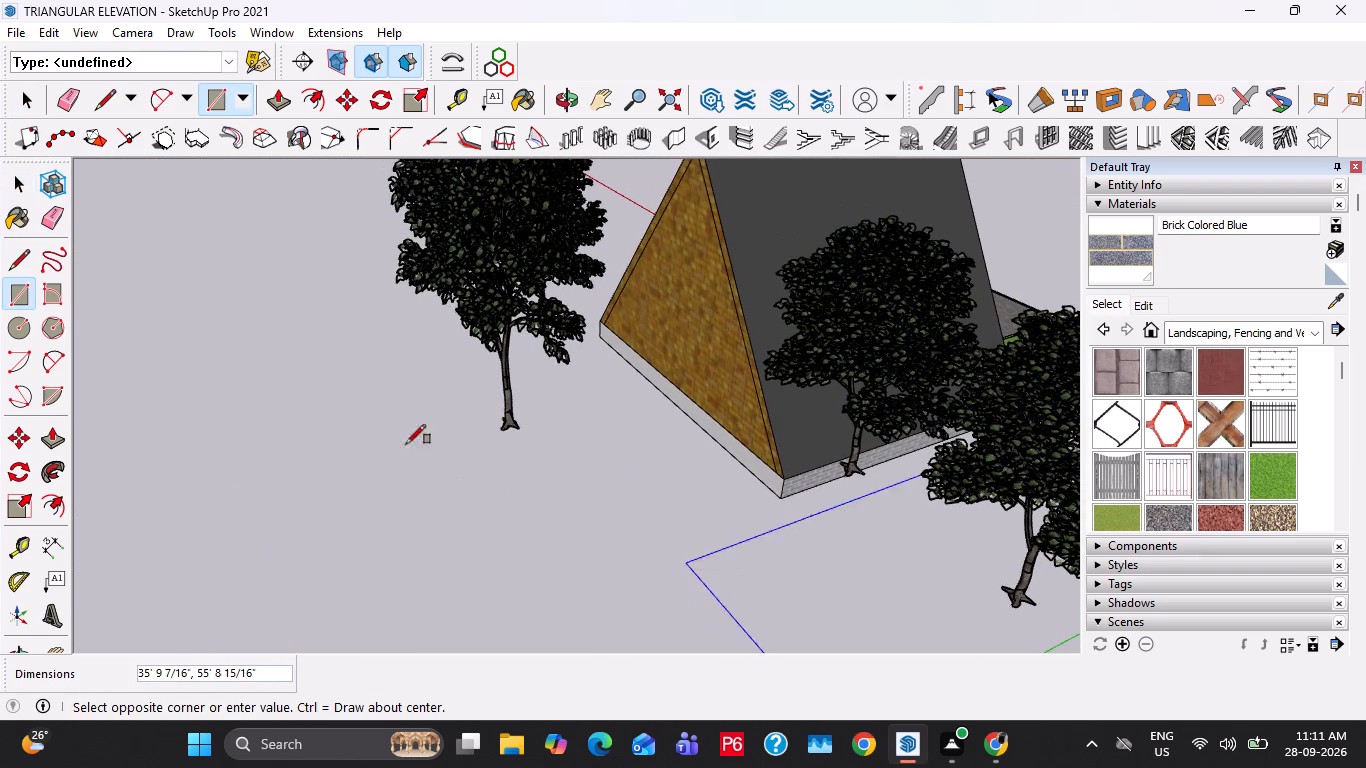
left_click(187, 209)
key("space")
key("space")
key("space")
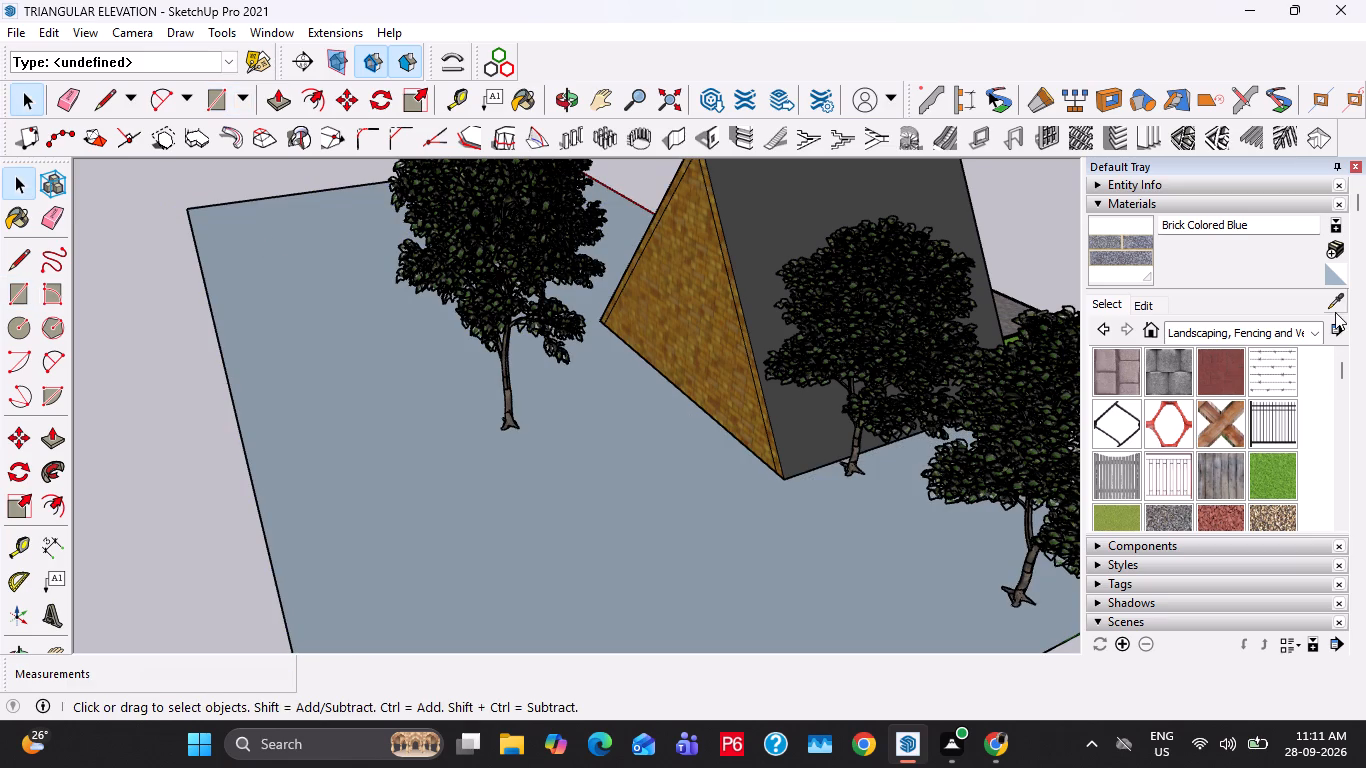
Paint the new ground rectangle with the Grass Dark Green material.
left_click(1276, 456)
left_click(719, 507)
key("space")
key("space")
key("Escape")
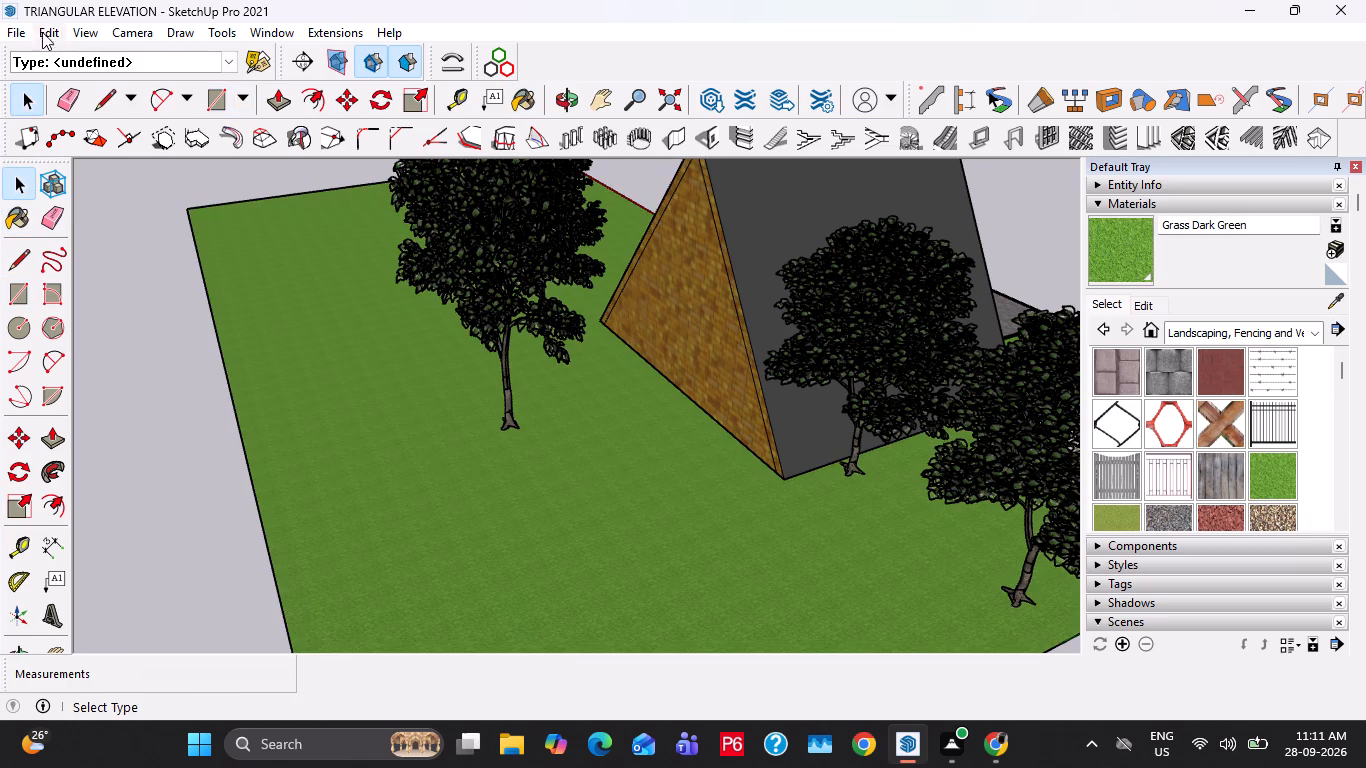
Move the large grass plane down from the house's floor level to the bottom of its brick base.
left_click(123, 30)
left_click(178, 93)
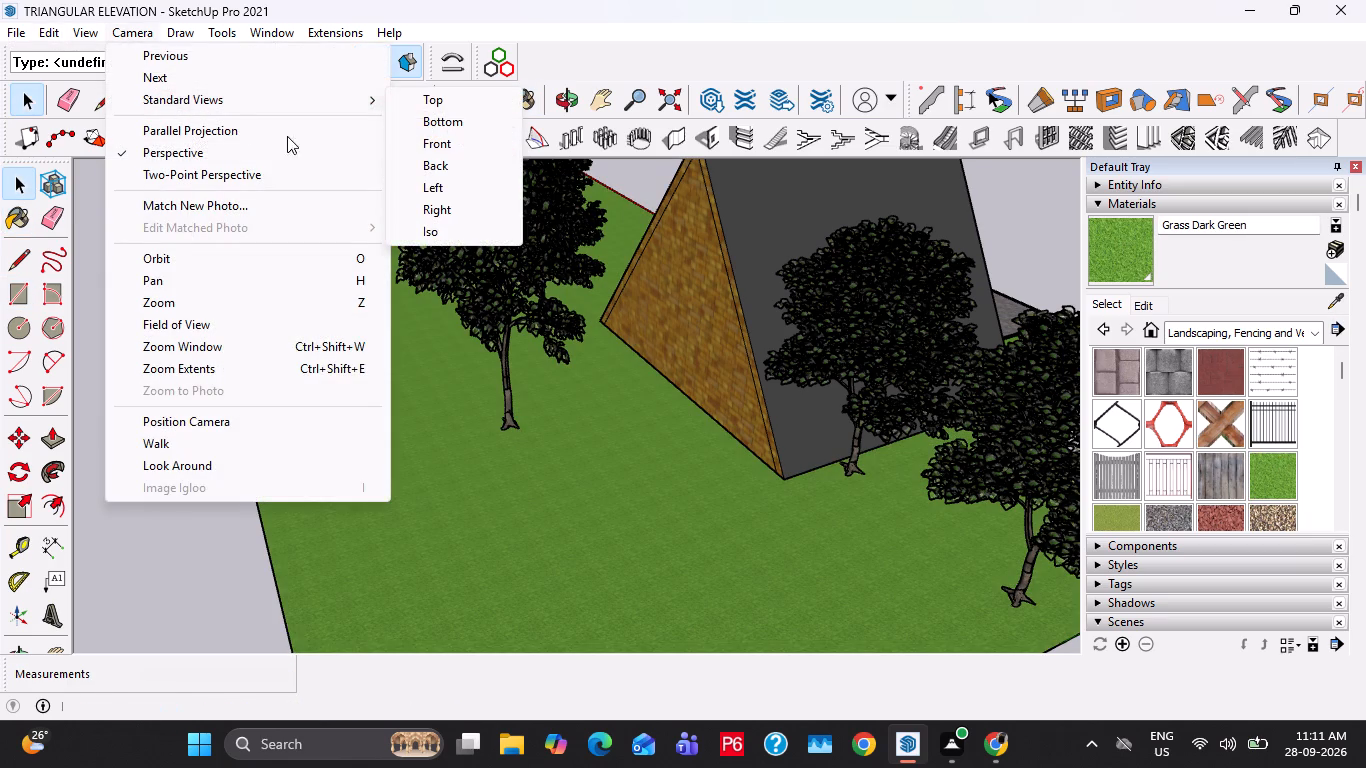
left_click(451, 135)
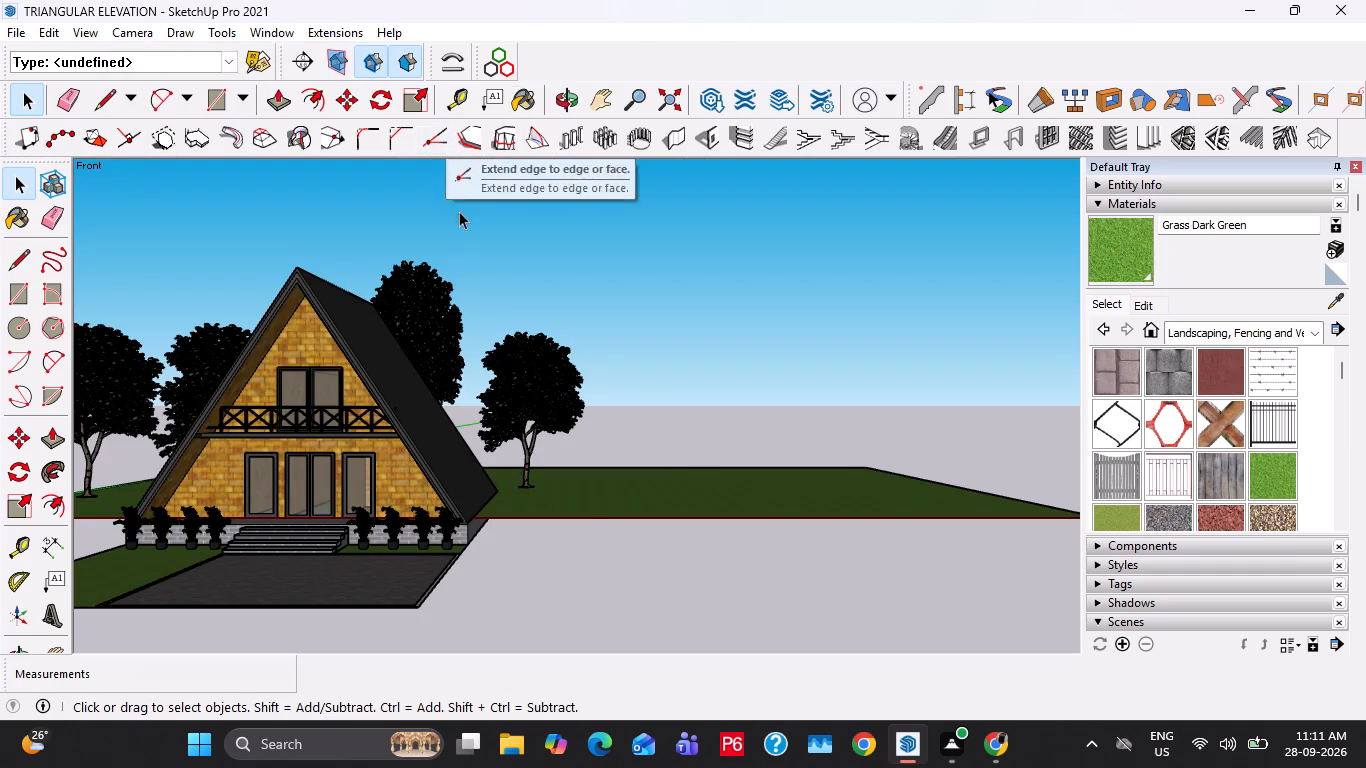
middle_click_drag(583, 495, 573, 411)
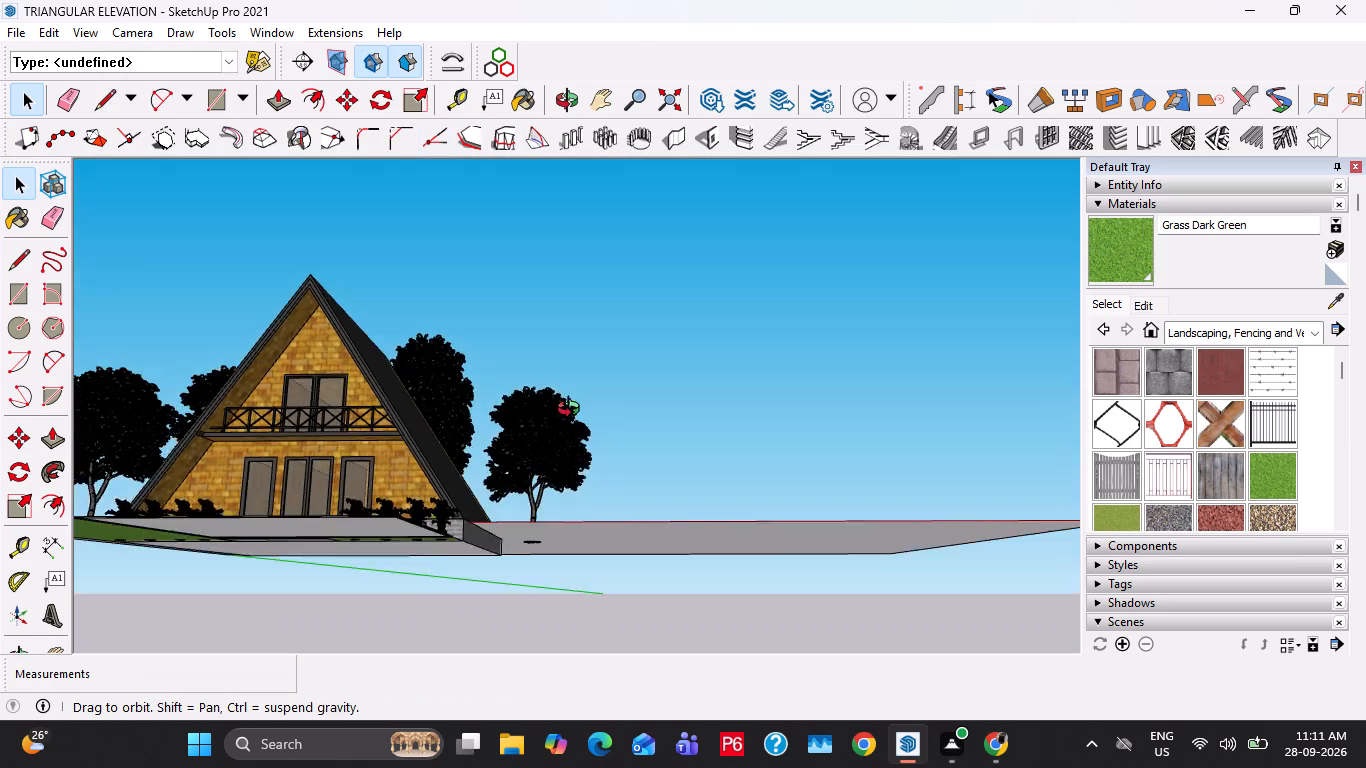
middle_click_drag(573, 411, 570, 369)
triple_click(565, 562)
left_click(565, 562)
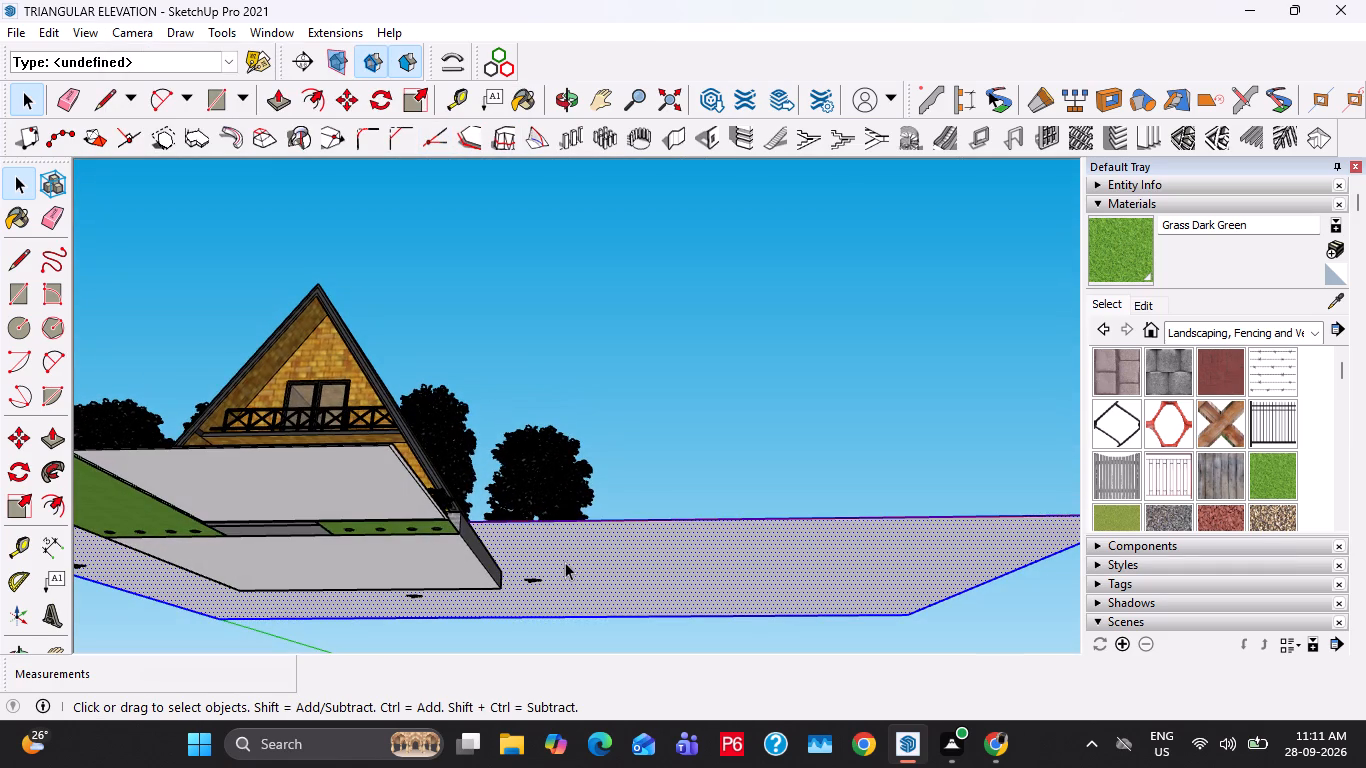
key("m")
left_click(474, 522)
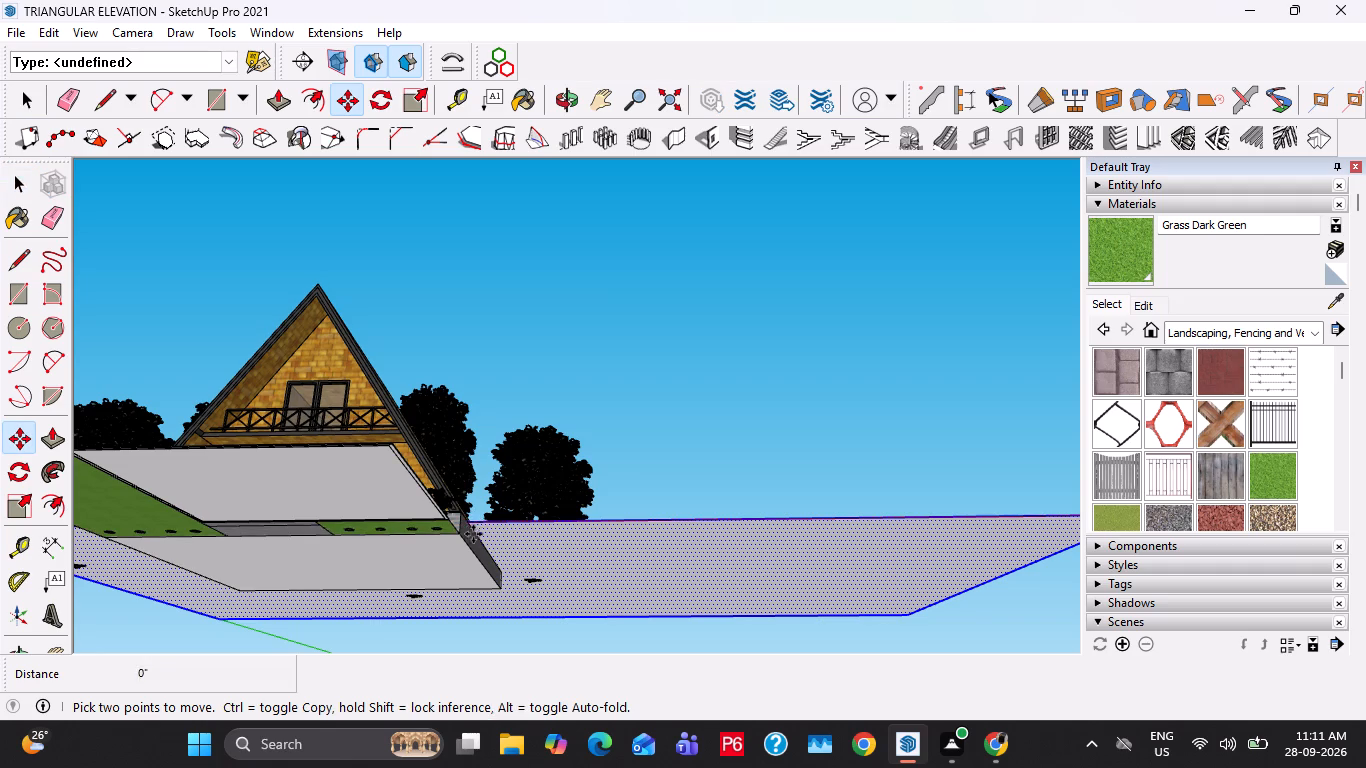
left_click(471, 542)
key("space")
middle_click_drag(646, 550, 587, 628)
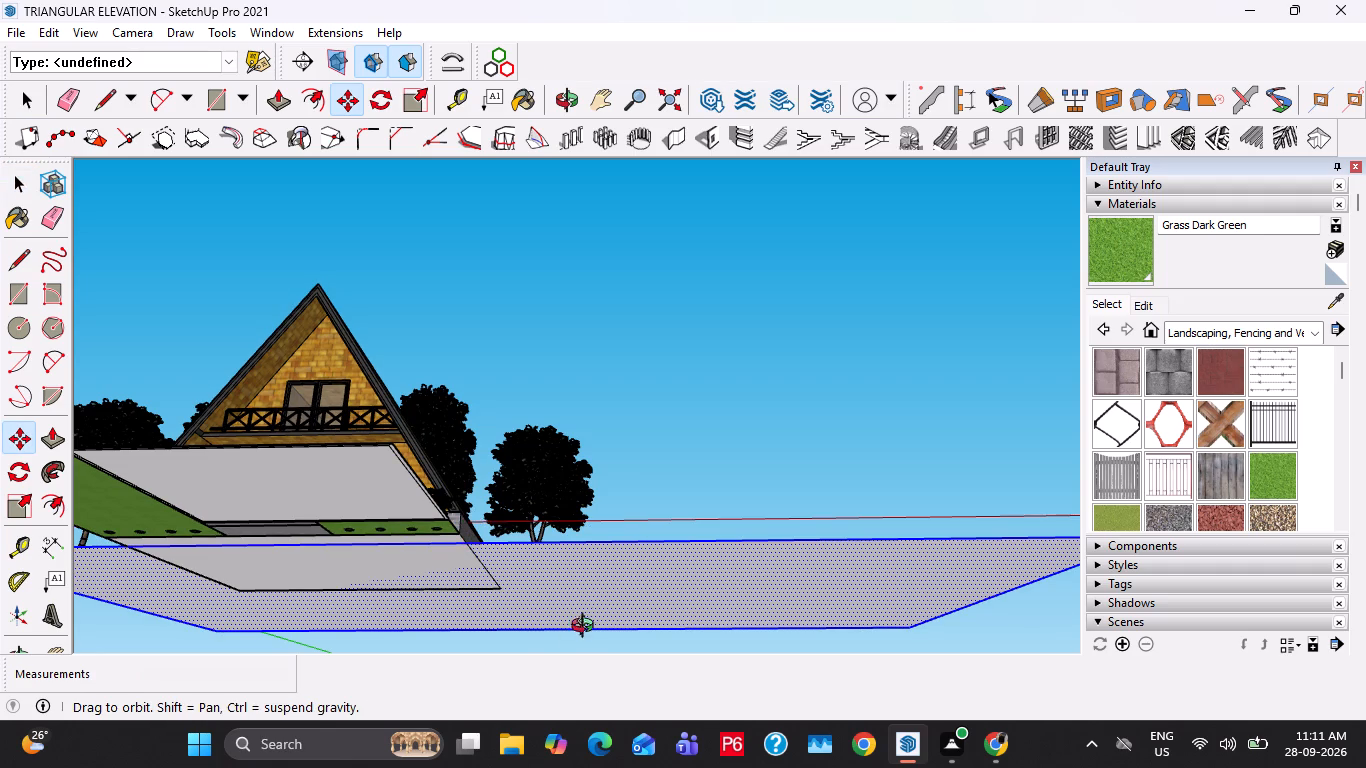
middle_click_drag(587, 628, 449, 743)
key("space")
Scale the large grass plane along green so that it extends forward to the driveway's front edge.
scroll(634, 496, "down", 9)
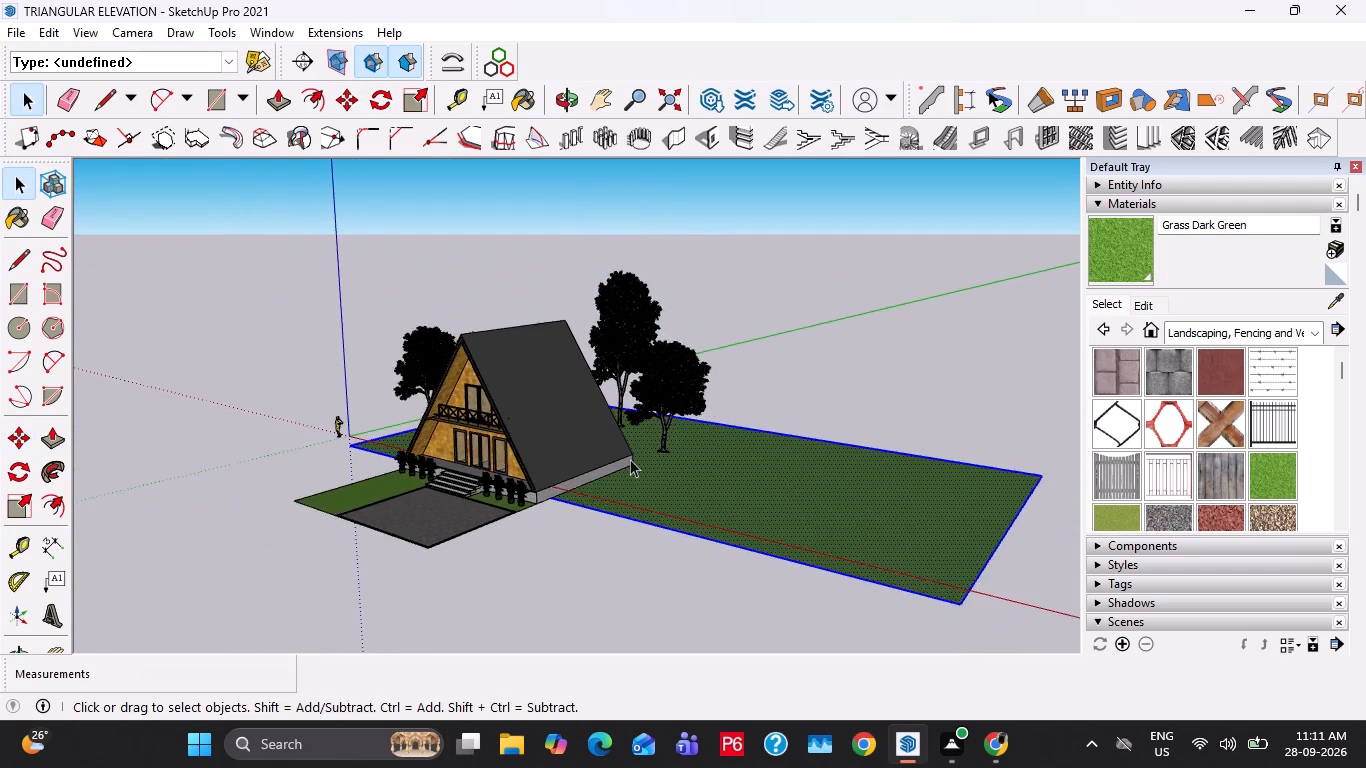
key("s")
left_click(580, 497)
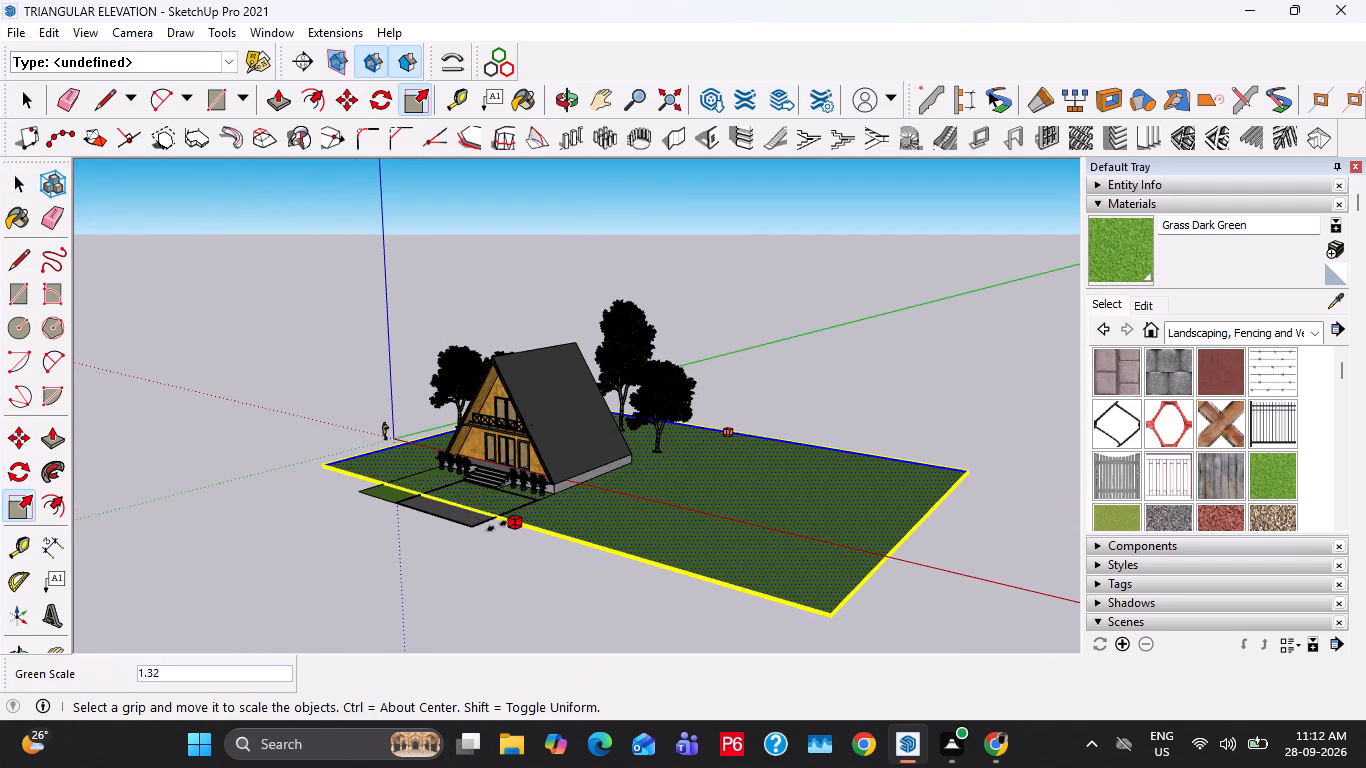
left_click(473, 532)
scroll(527, 497, "up", 5)
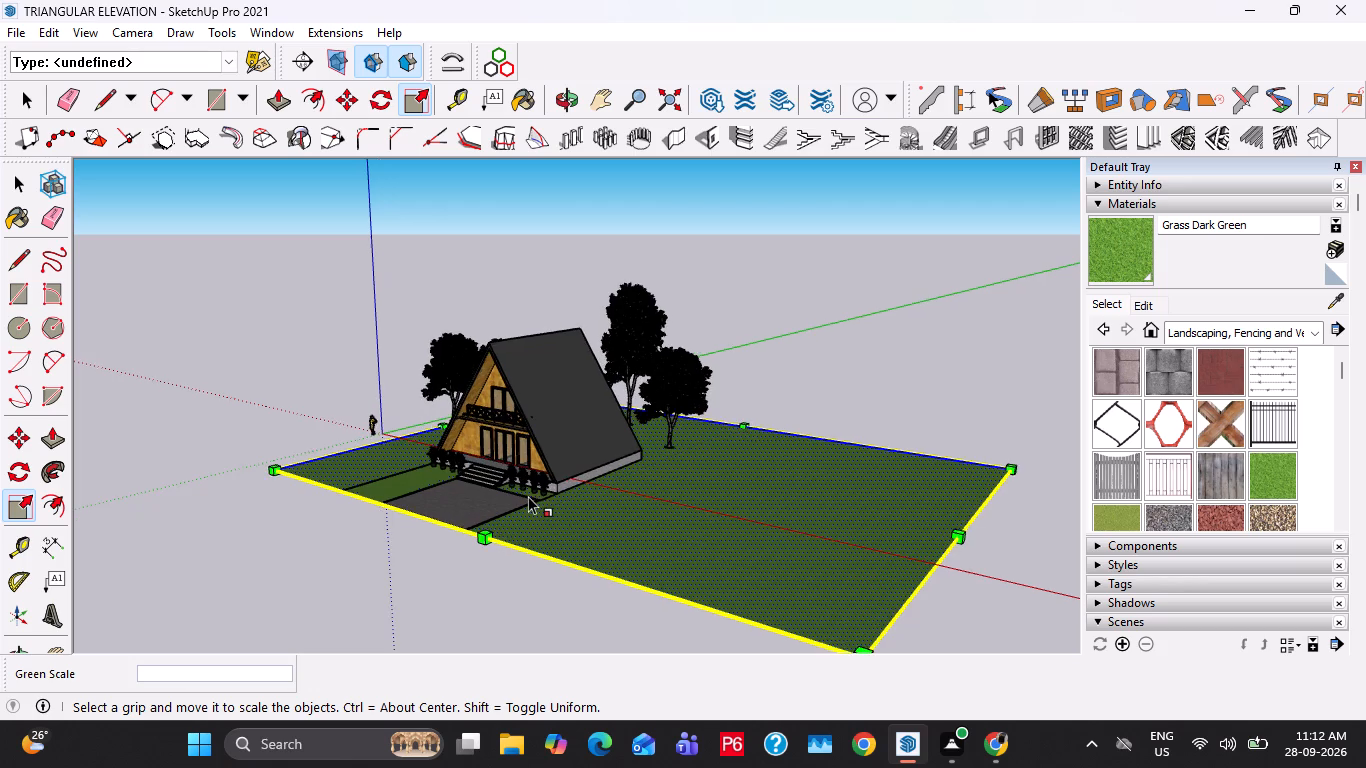
scroll(528, 496, "up", 20)
key("space")
key("space")
Move the large grass plane 1" straight down, below the driveway and front lawn strips.
key("m")
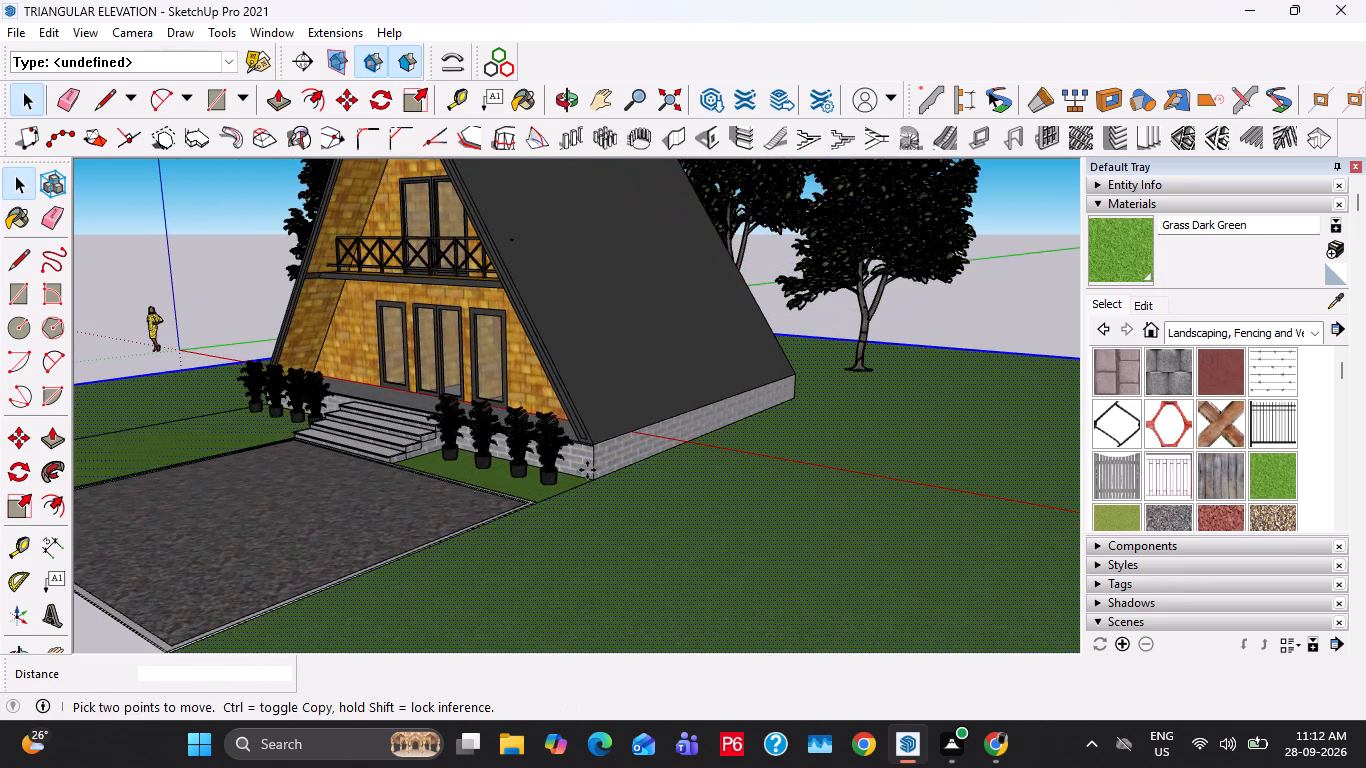
left_click(592, 466)
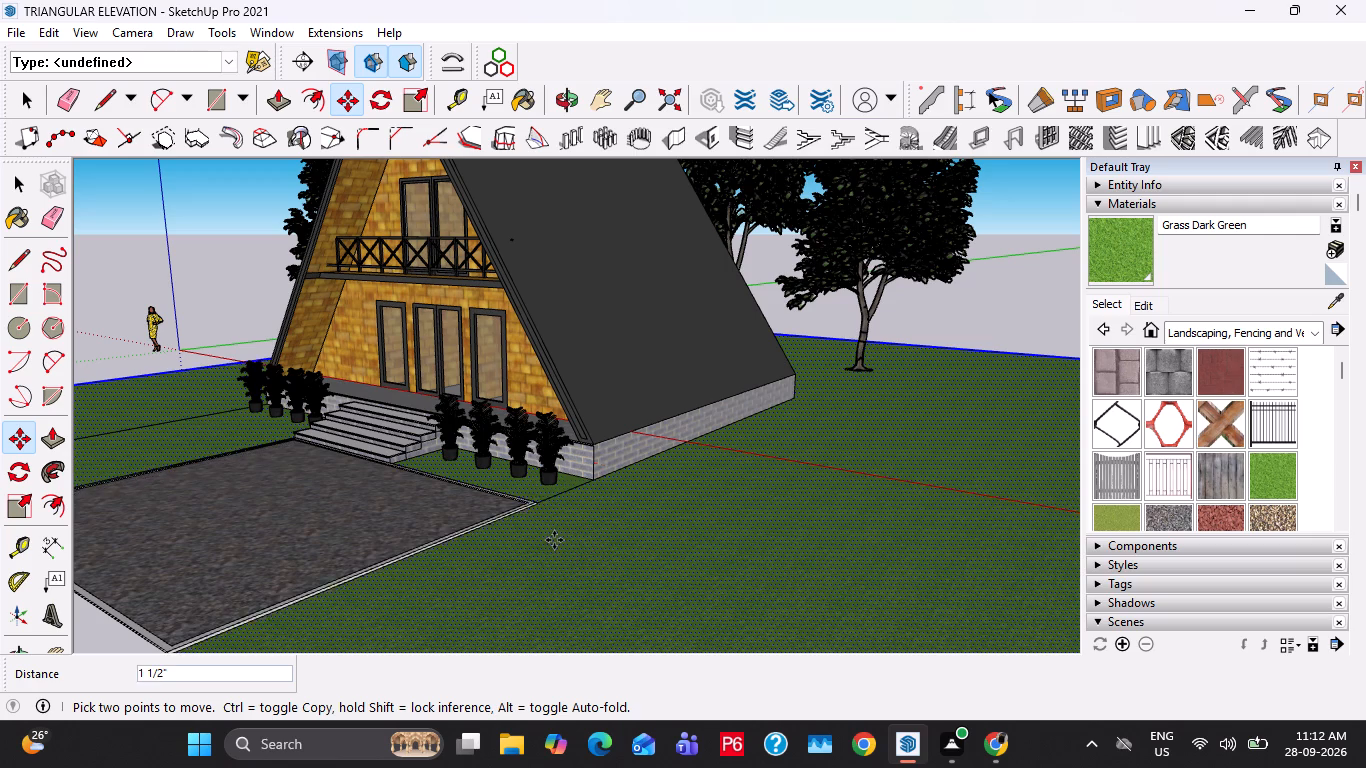
key("Down")
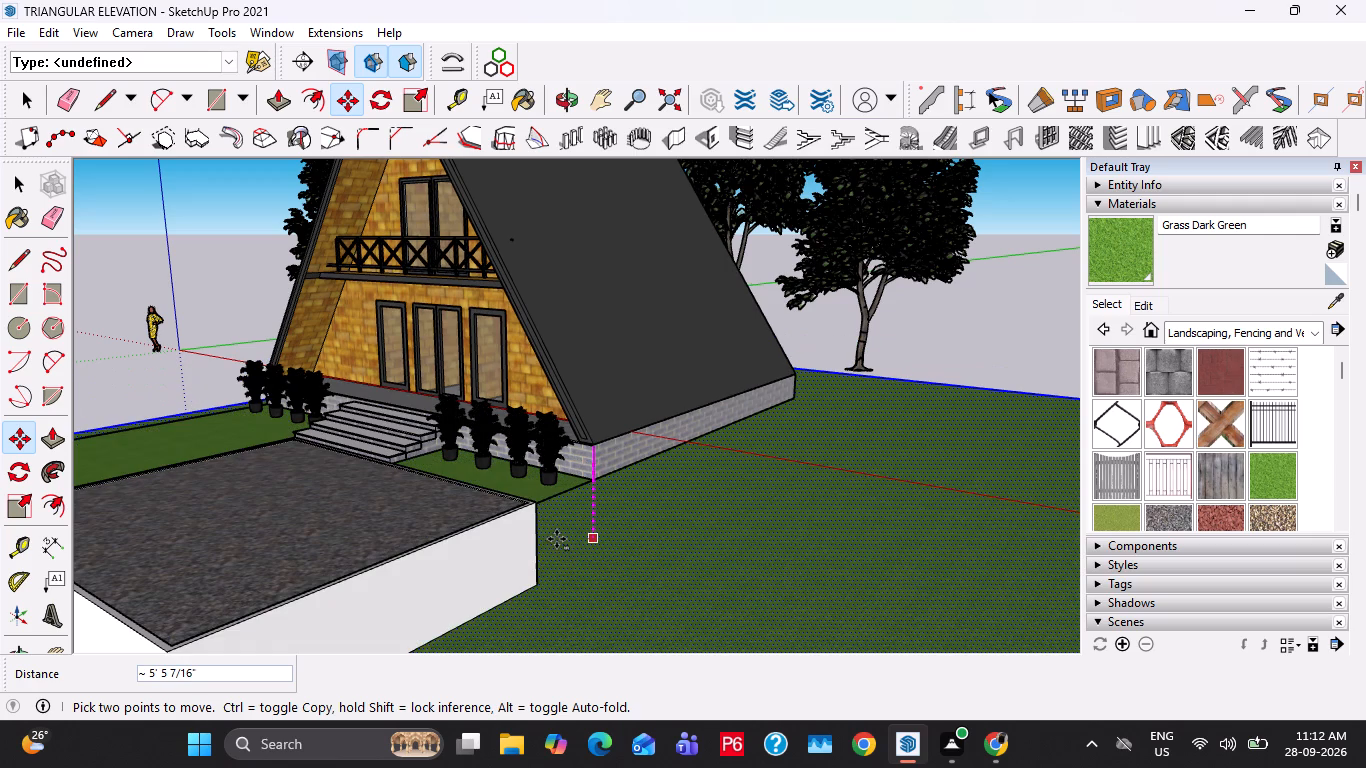
scroll(563, 539, "down", 7)
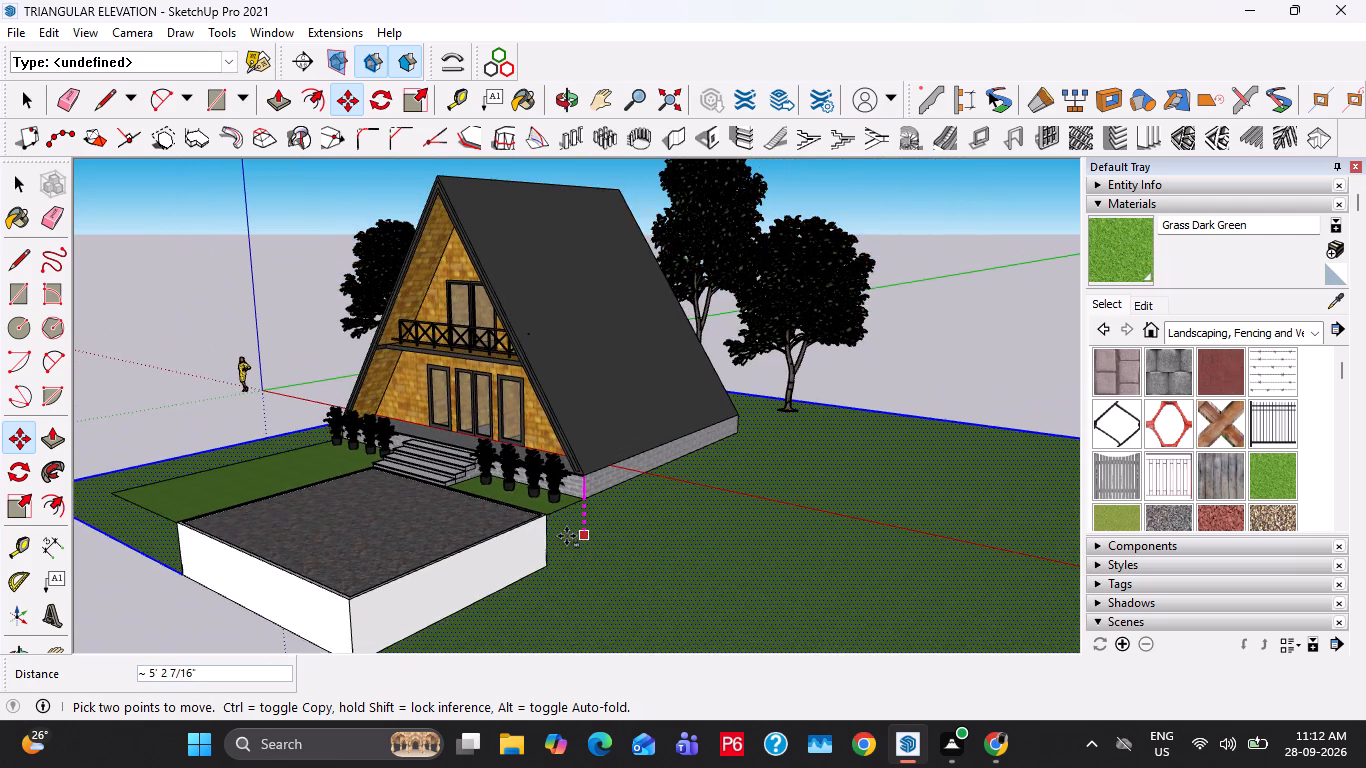
scroll(567, 536, "down", 1)
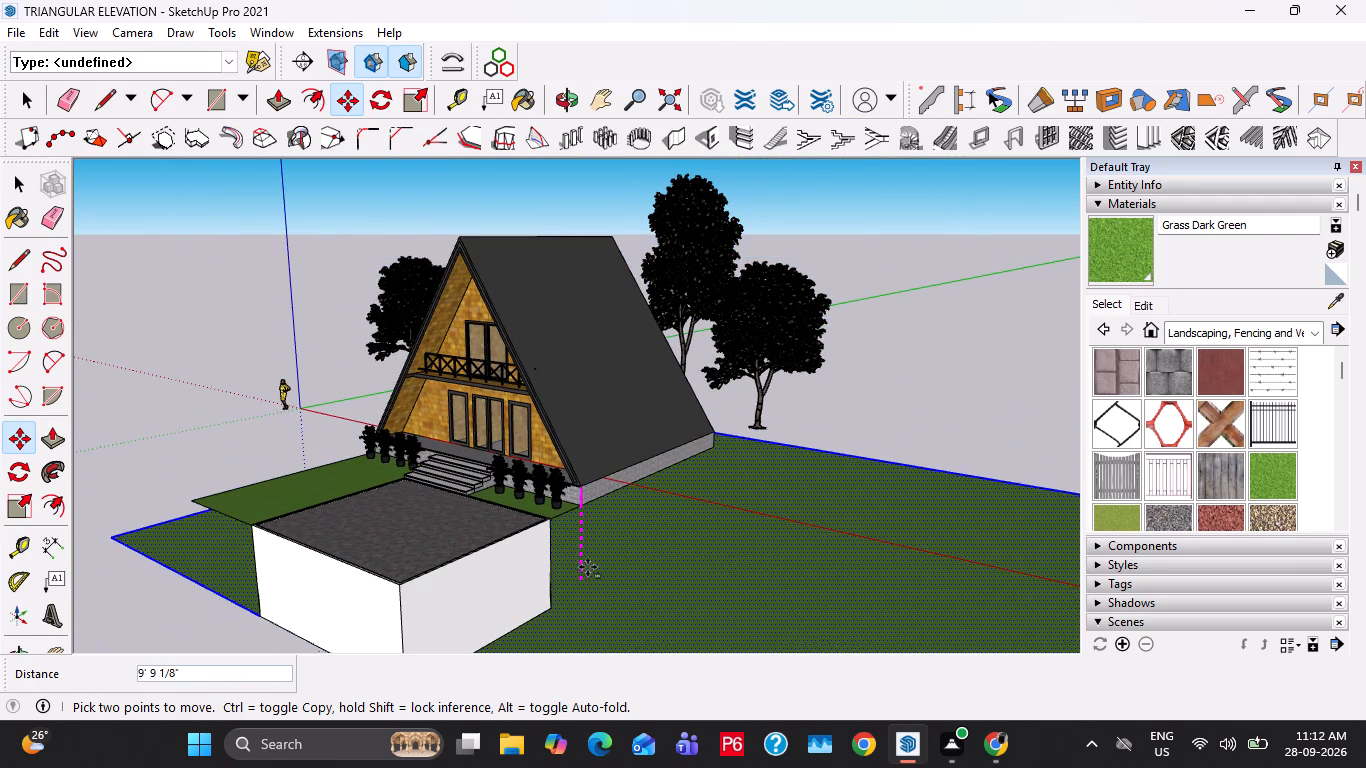
key("1")
key("shift+quotedbl")
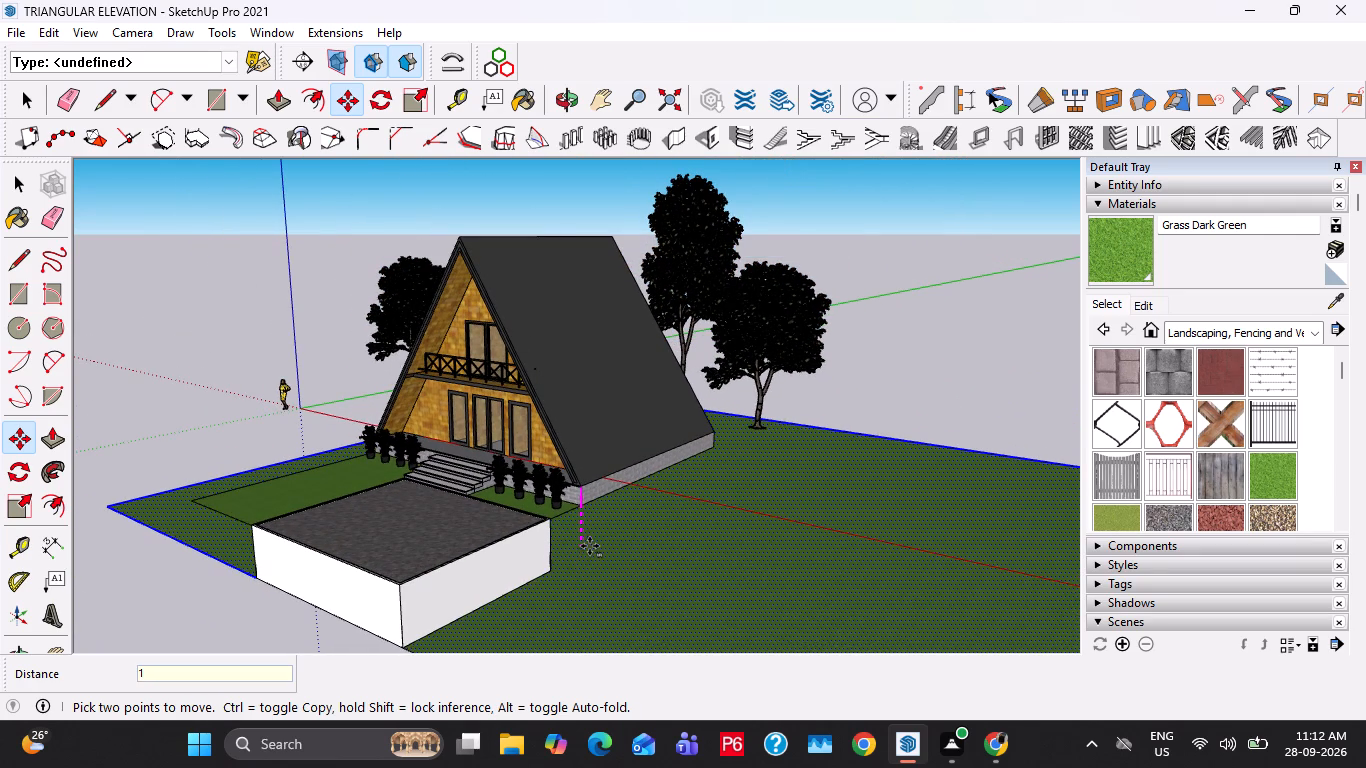
key("Return")
key("space")
left_click(330, 601)
Frame the house centrally in the standard front view and save this view as a new scene.
middle_click_drag(406, 534, 491, 554)
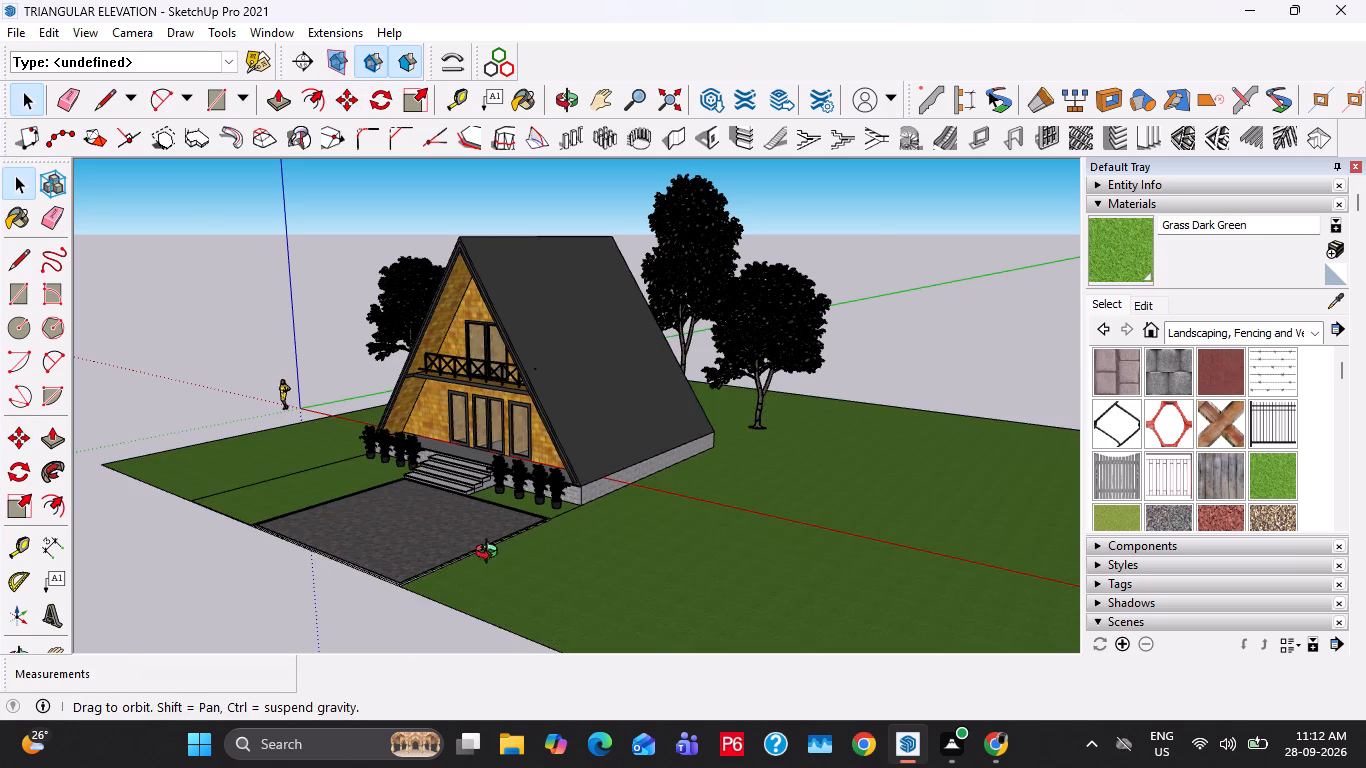
middle_click_drag(491, 554, 603, 549)
scroll(626, 581, "up", 2)
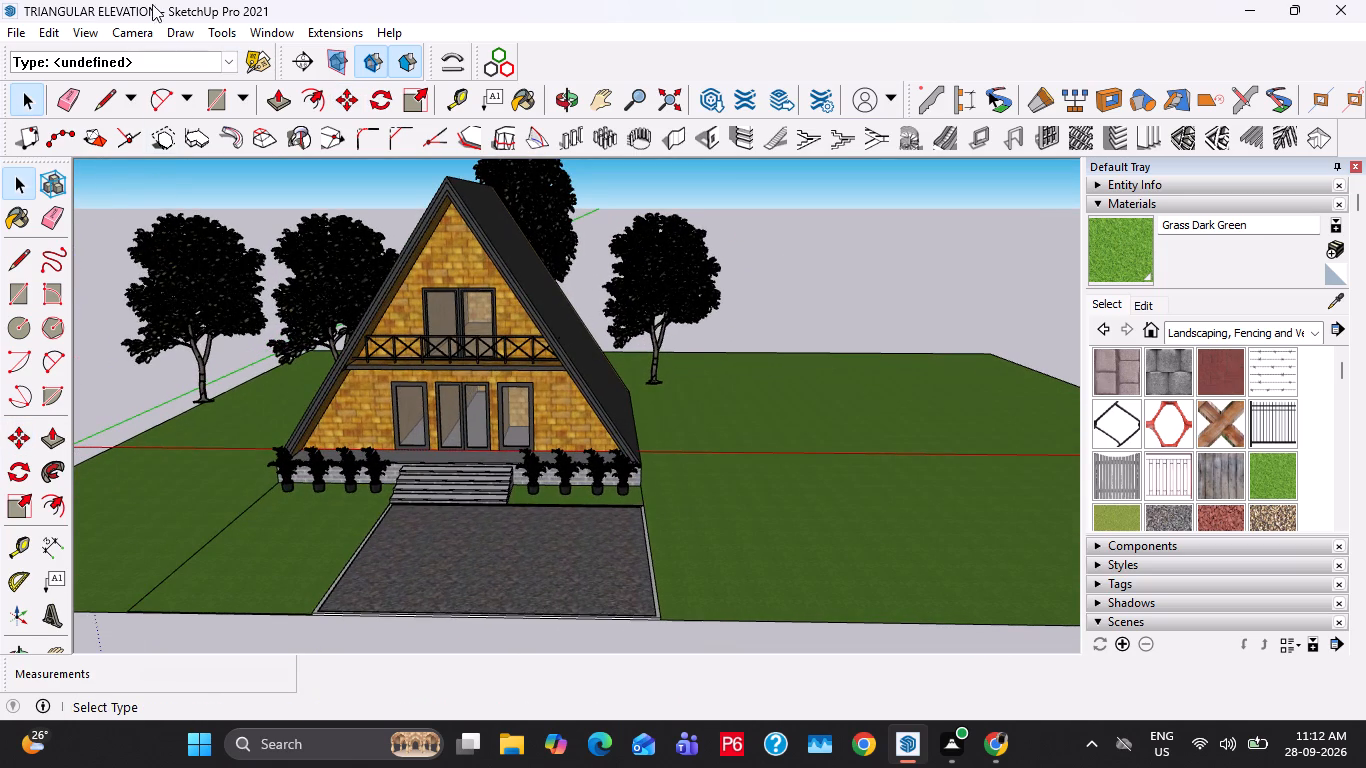
left_click(124, 29)
left_click(193, 103)
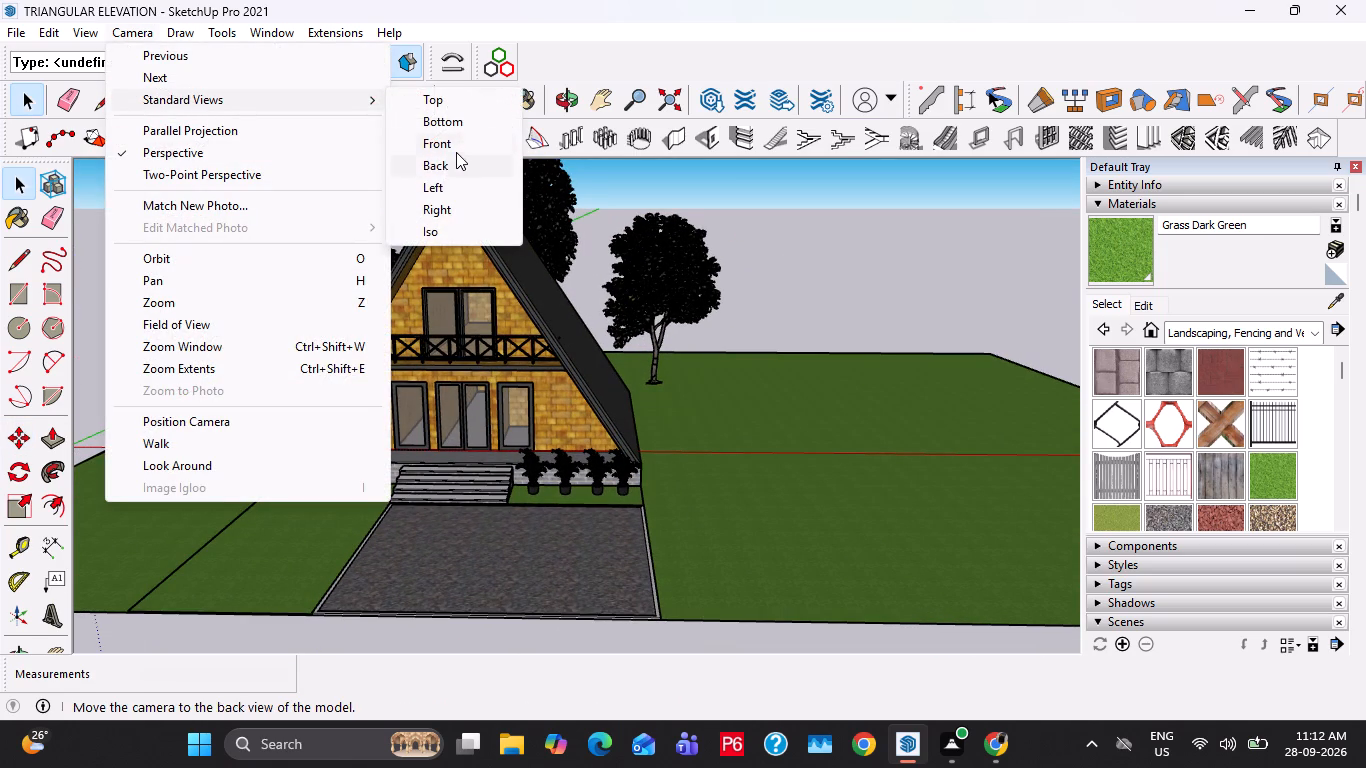
left_click(456, 148)
middle_click_drag(493, 476, 615, 472, "shift")
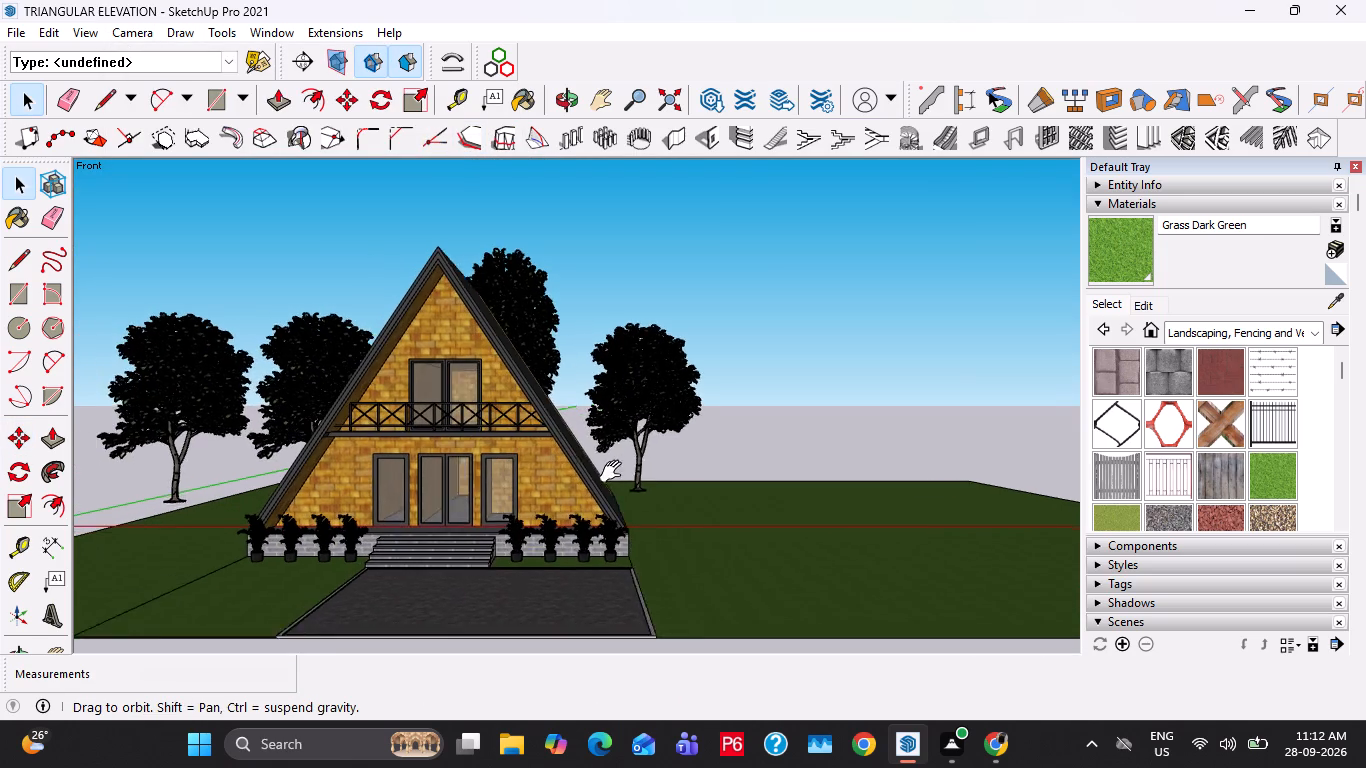
middle_click_drag(615, 472, 628, 457, "shift")
scroll(522, 468, "up", 2)
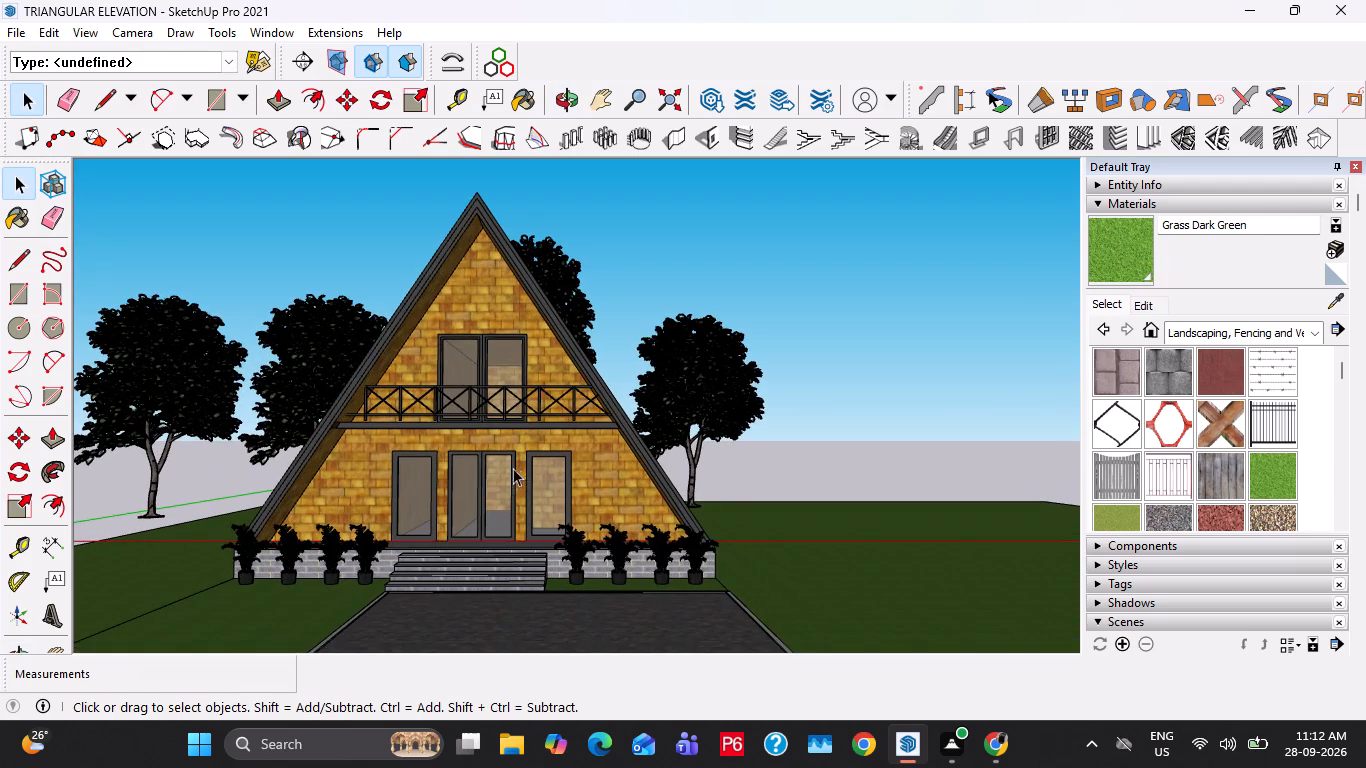
middle_click_drag(506, 472, 546, 462, "shift")
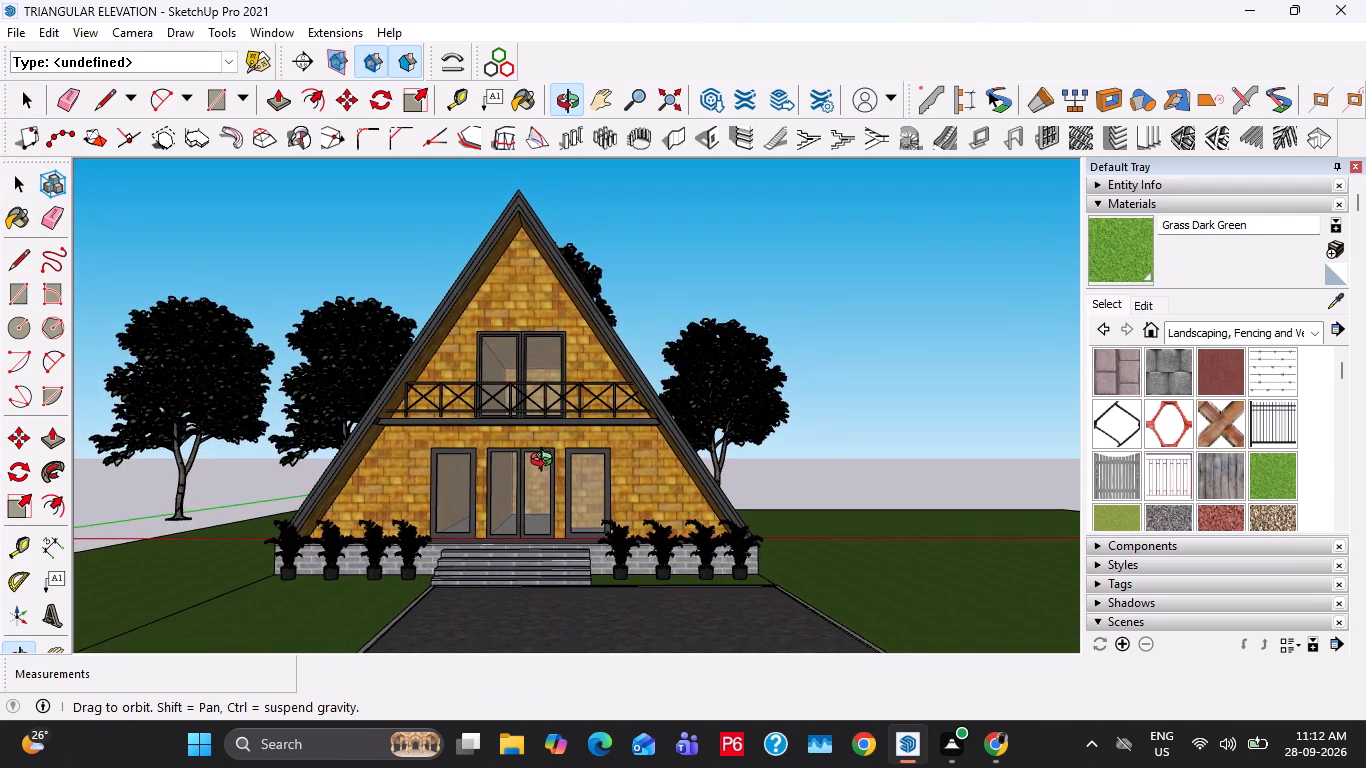
middle_click_drag(546, 462, 553, 457, "shift")
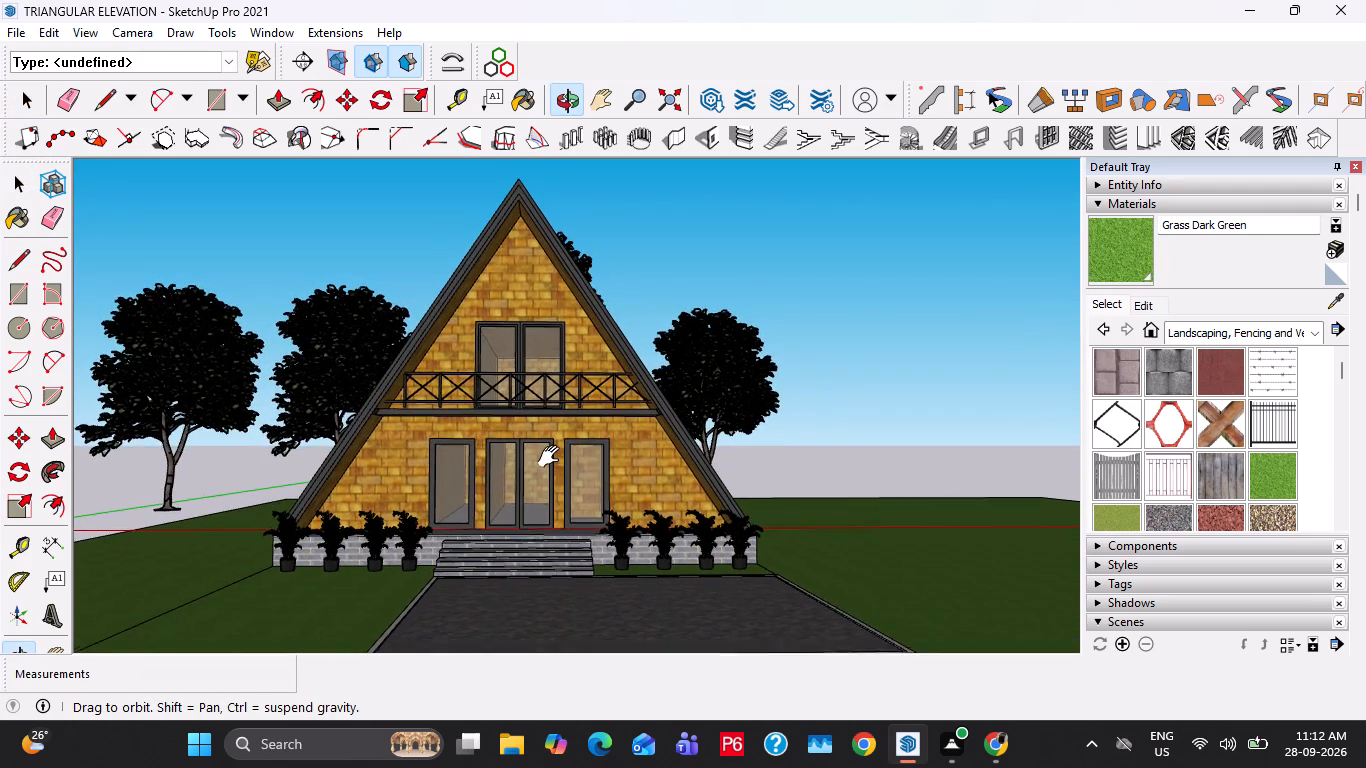
middle_click_drag(553, 457, 550, 451, "shift")
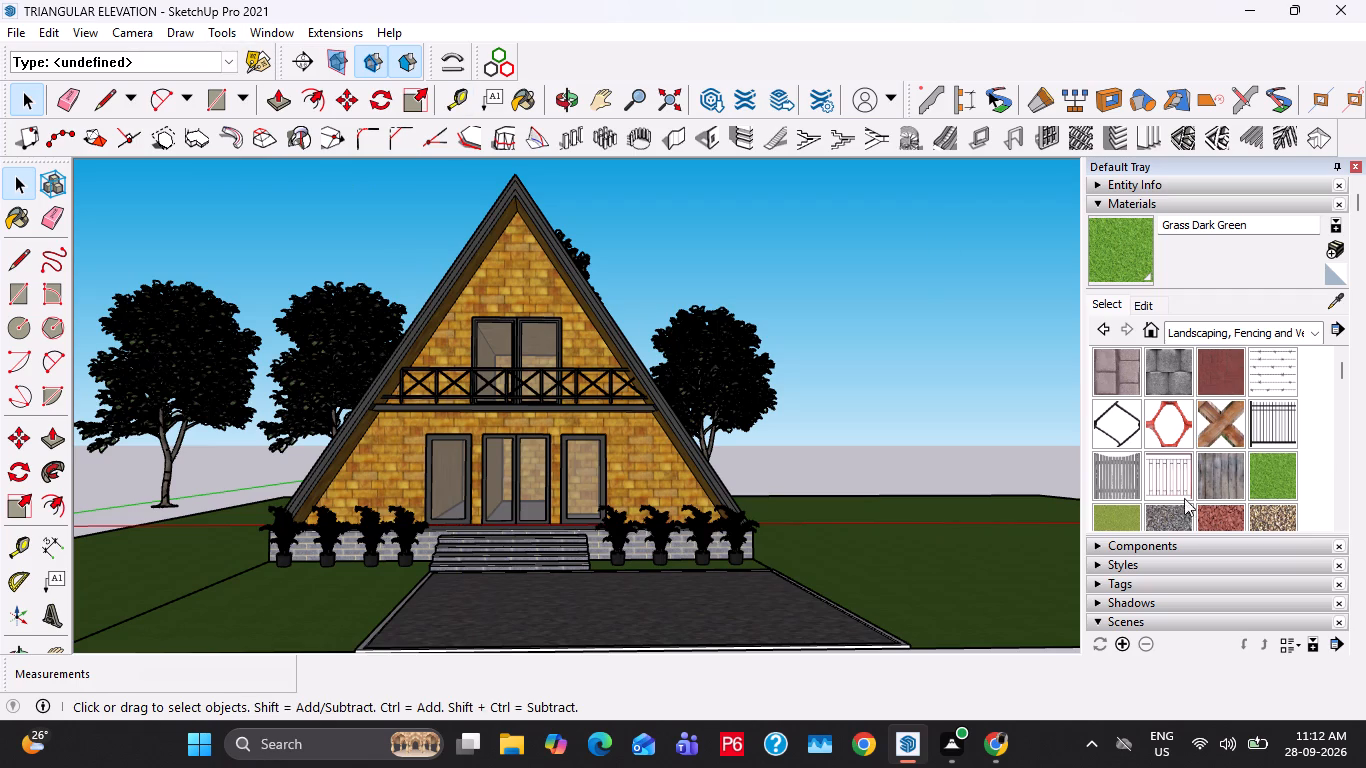
scroll(1206, 521, "down", 4)
left_click(1118, 643)
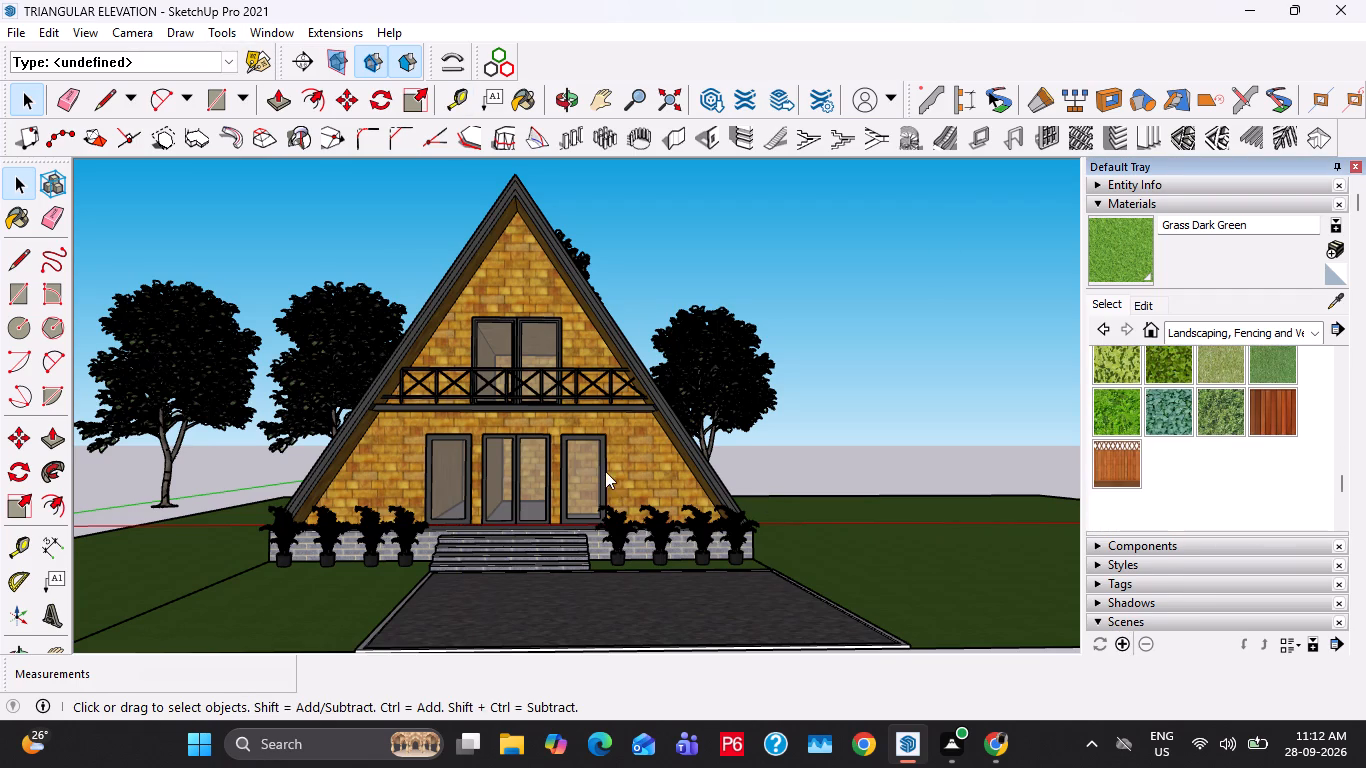
Switch the material library to the Wood collection.
left_click(1268, 352)
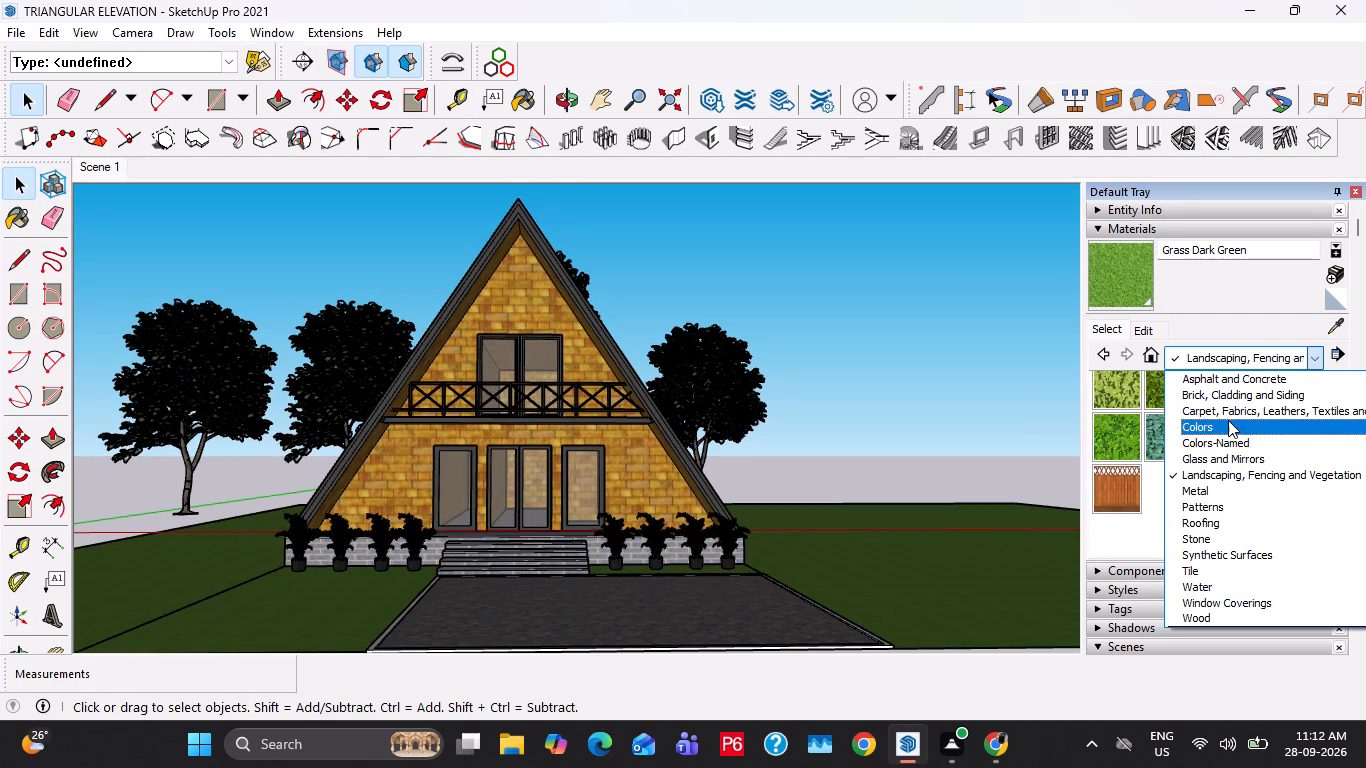
left_click(1225, 629)
left_click(1218, 356)
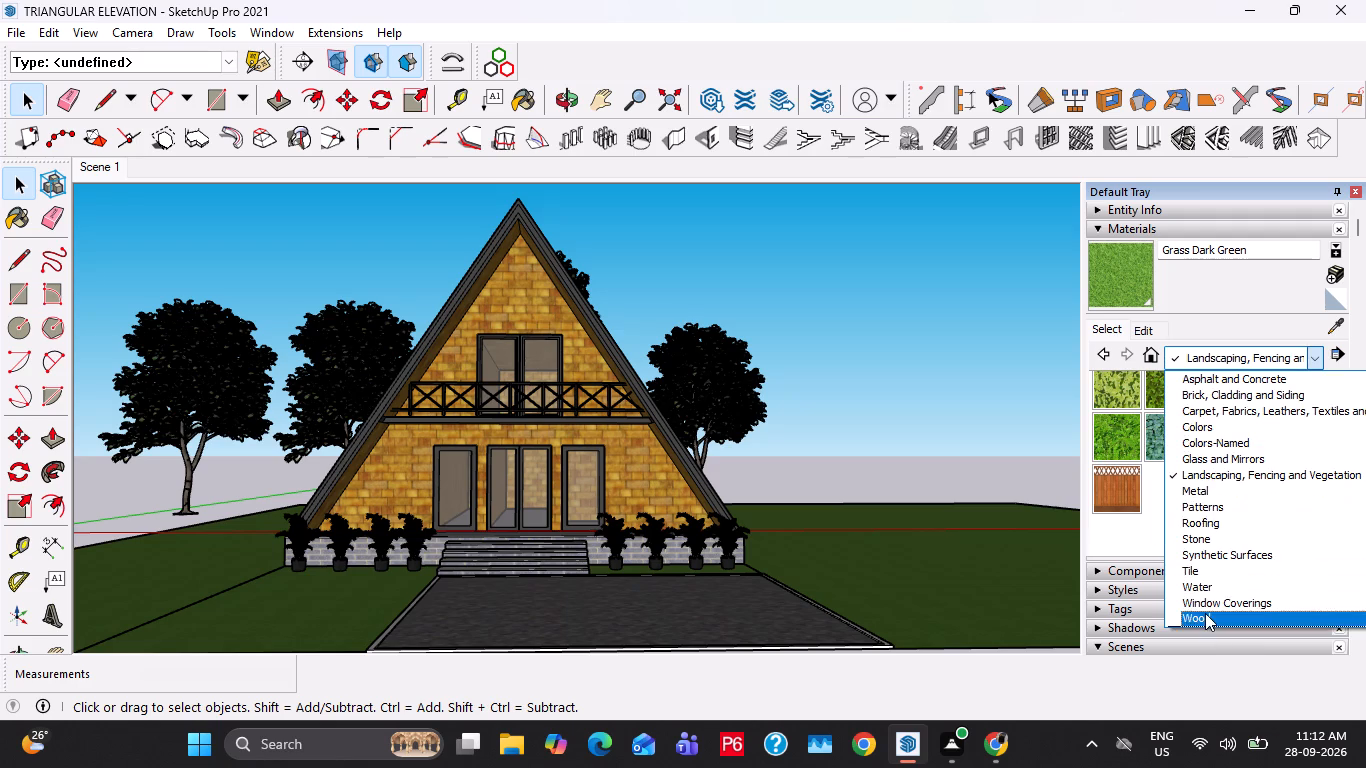
left_click(1205, 613)
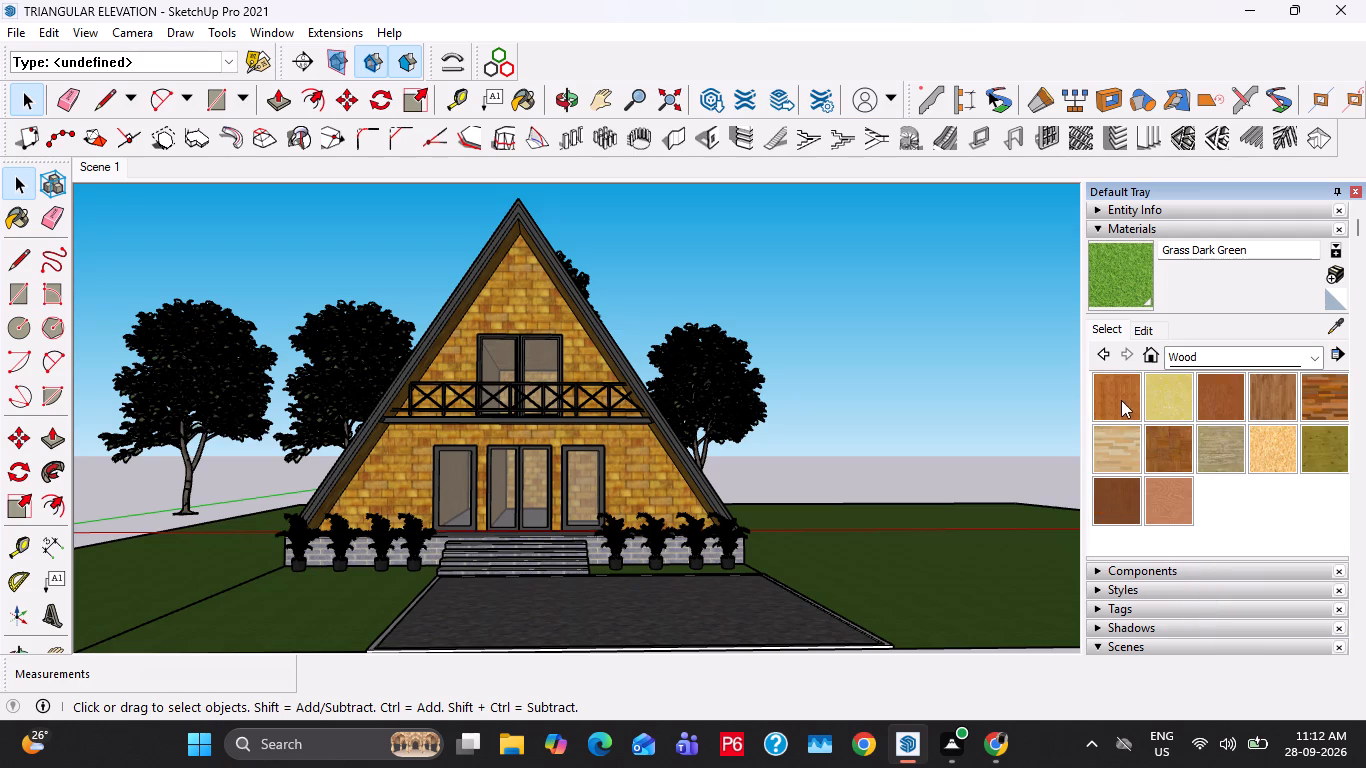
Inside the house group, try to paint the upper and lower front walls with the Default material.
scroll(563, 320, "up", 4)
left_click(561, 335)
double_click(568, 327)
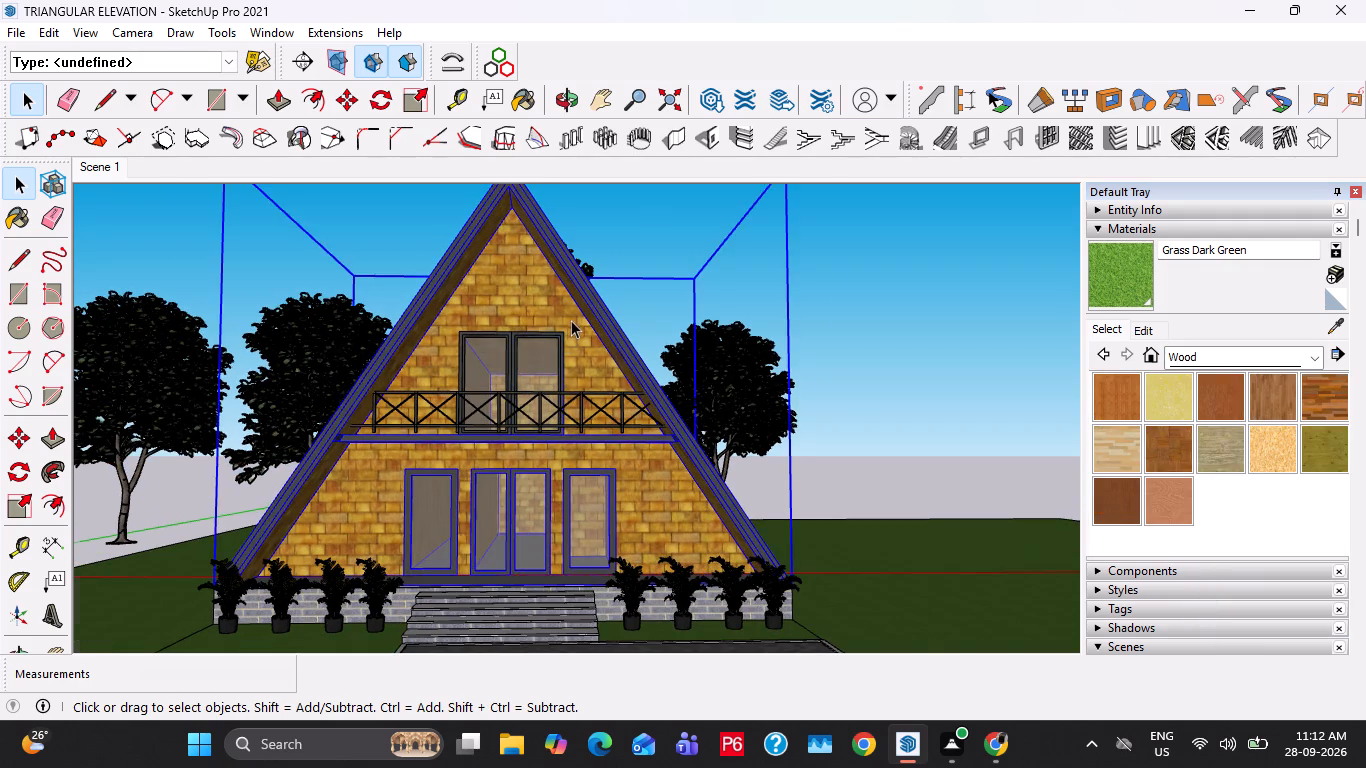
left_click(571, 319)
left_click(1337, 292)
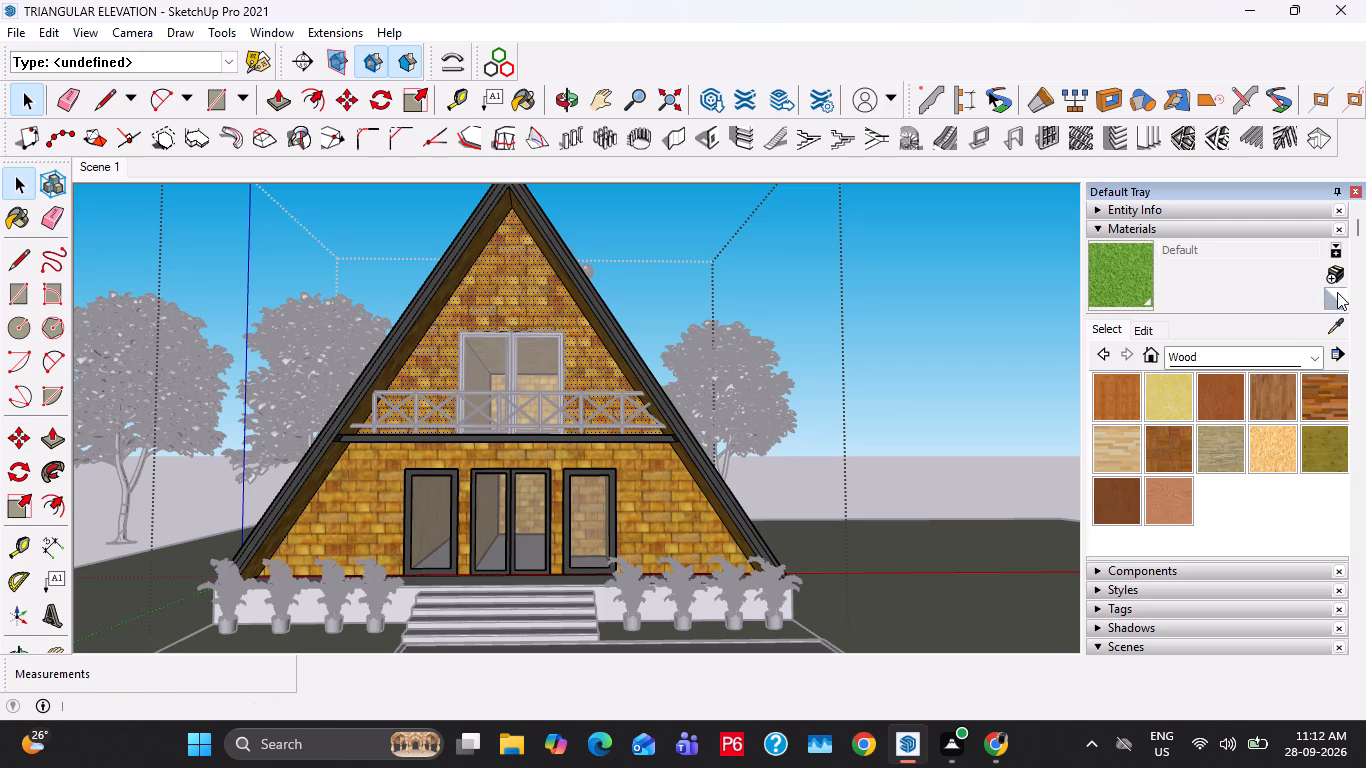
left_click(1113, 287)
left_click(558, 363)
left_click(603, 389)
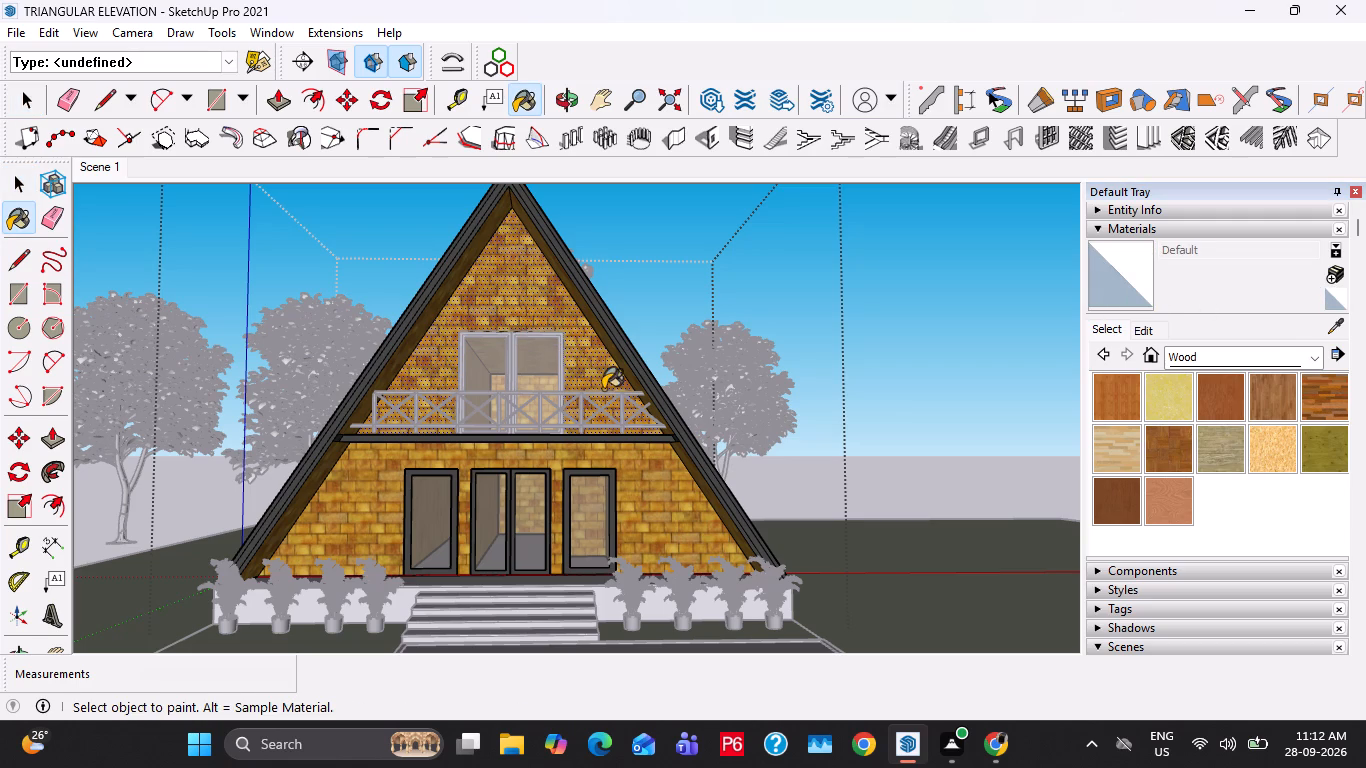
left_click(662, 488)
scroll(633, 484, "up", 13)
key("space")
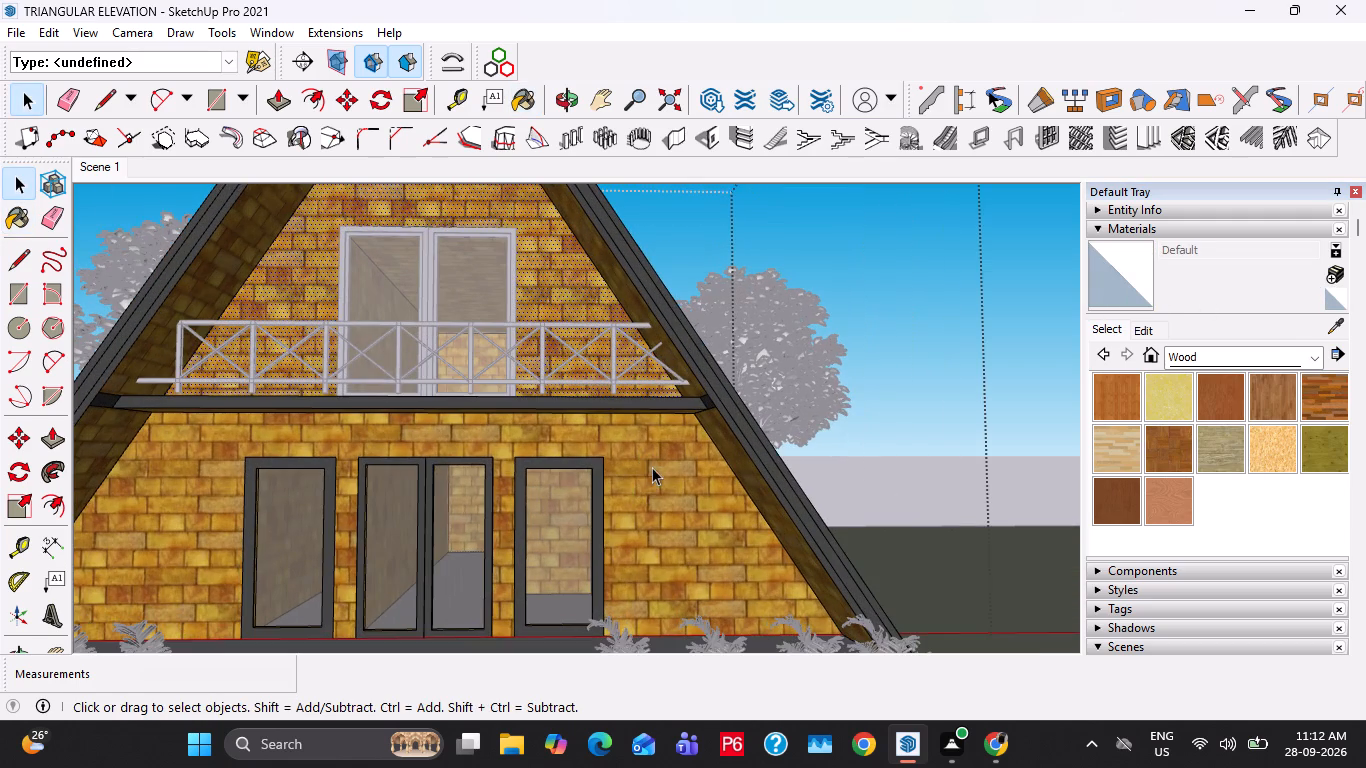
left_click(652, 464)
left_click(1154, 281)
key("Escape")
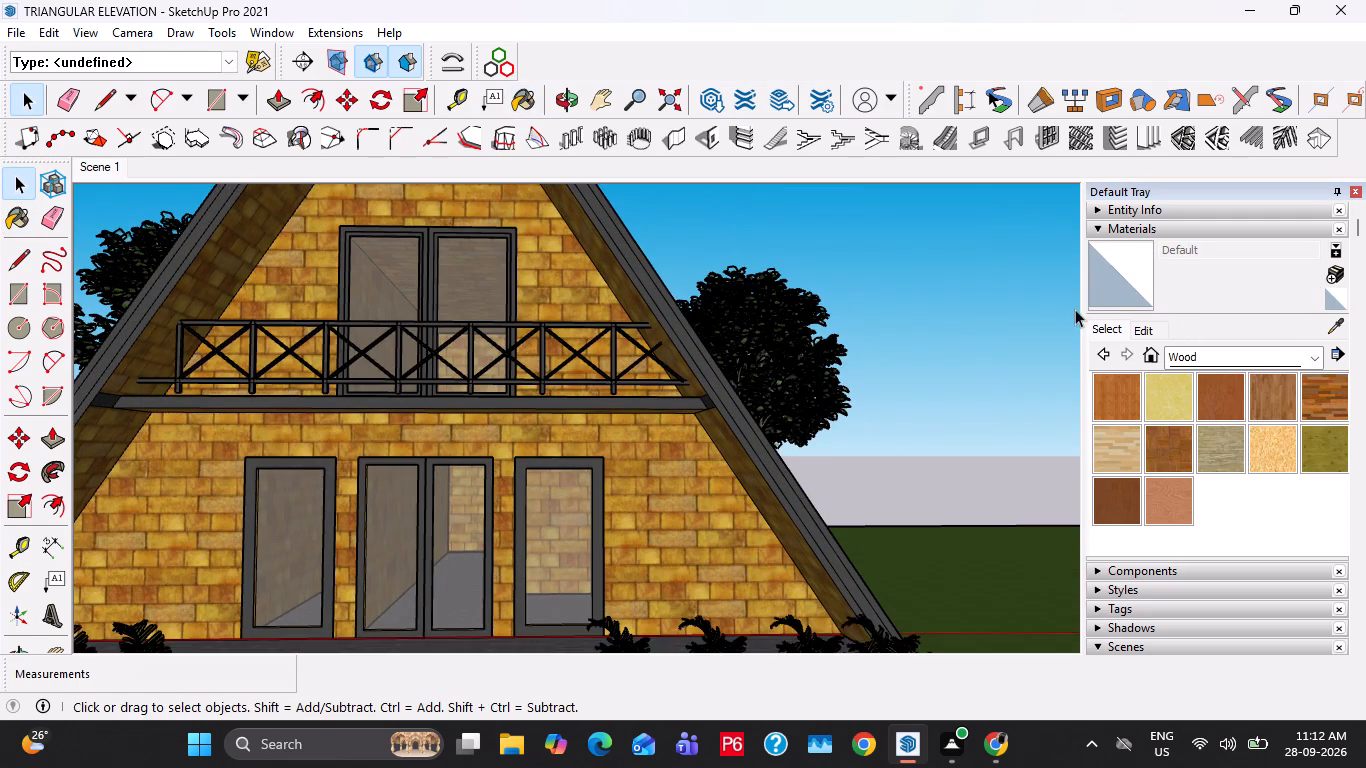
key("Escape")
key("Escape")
Paint the whole house group with the Default material, replacing the yellow brick on the walls.
left_click(1126, 291)
left_click(689, 468)
key("space")
key("space")
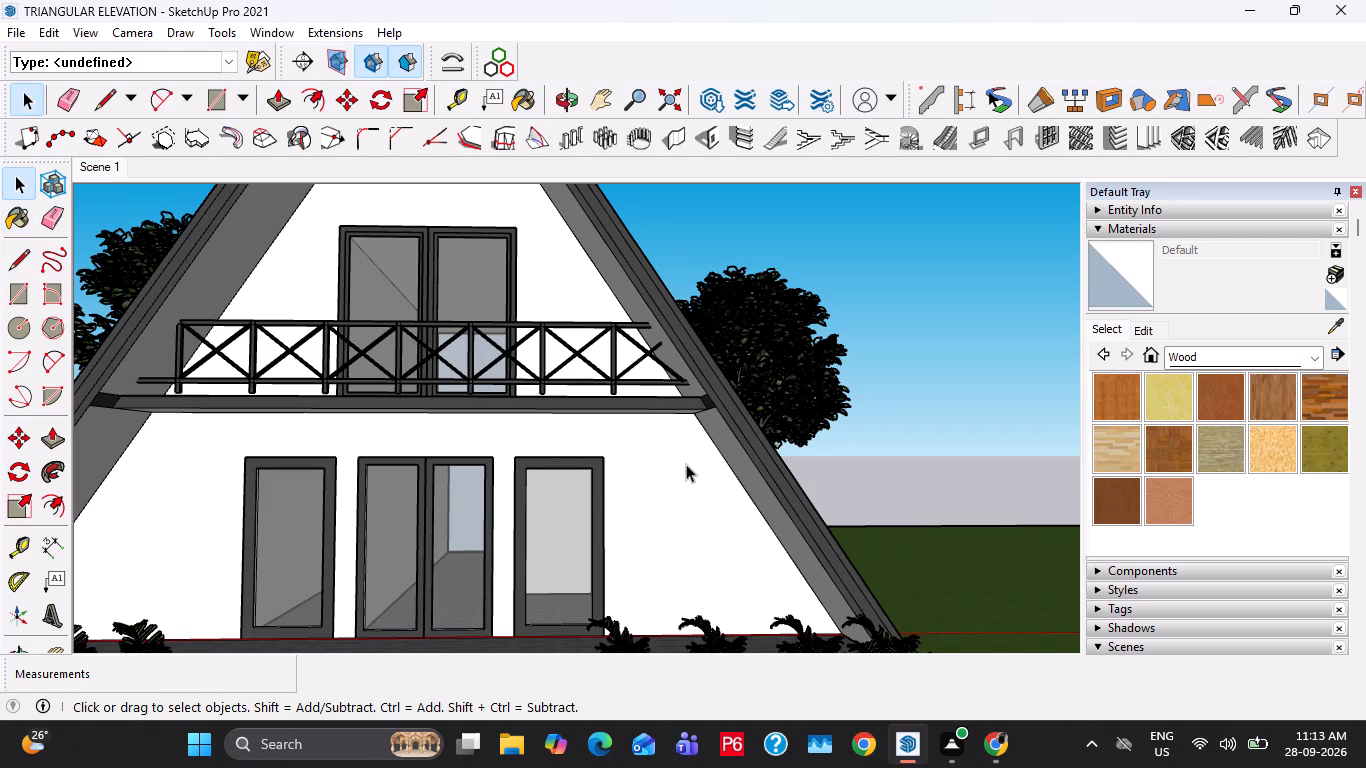
Inside the house group, copy the bottom edge of the ground-floor front wall's left section 6" upward.
double_click(612, 471)
middle_click_drag(564, 514, 762, 476, "shift")
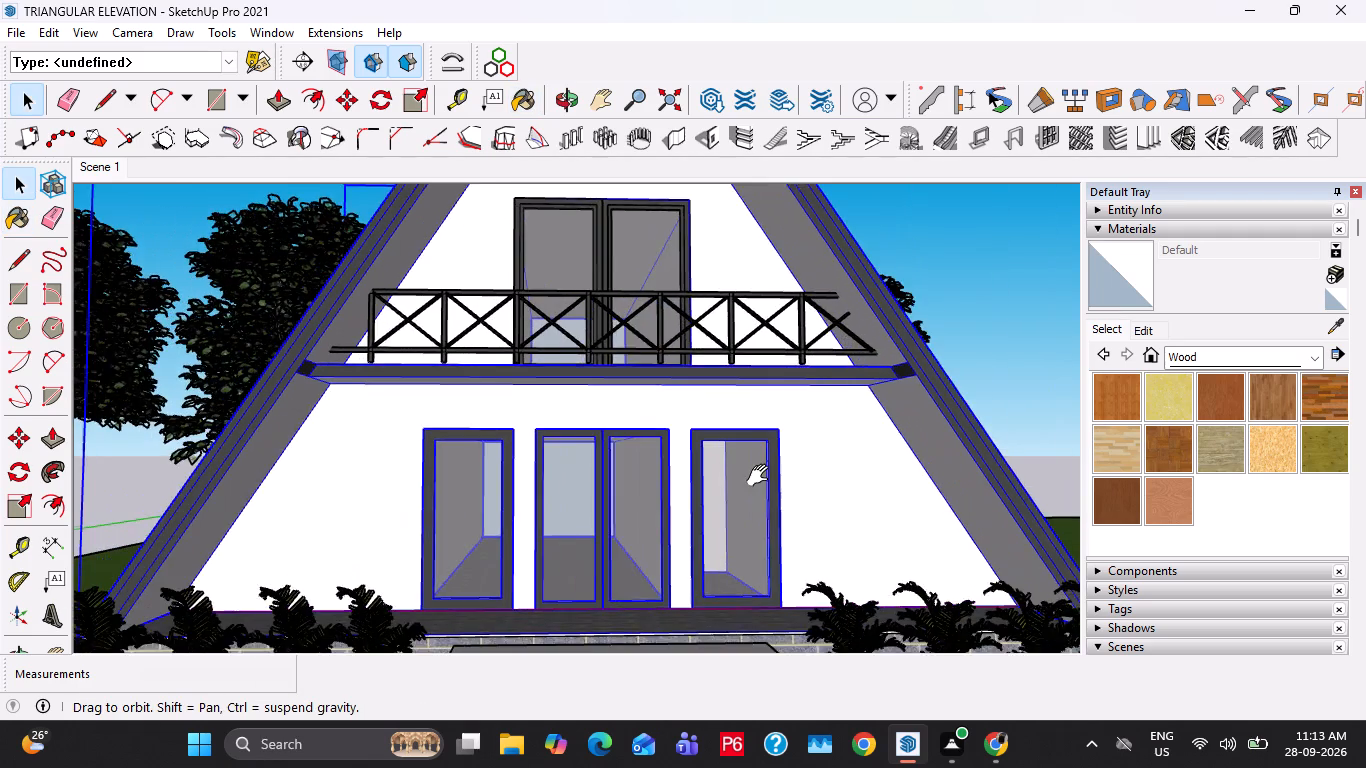
middle_click_drag(762, 476, 716, 583, "shift")
scroll(405, 547, "up", 2)
double_click(376, 516)
scroll(372, 540, "up", 3)
left_click(365, 544)
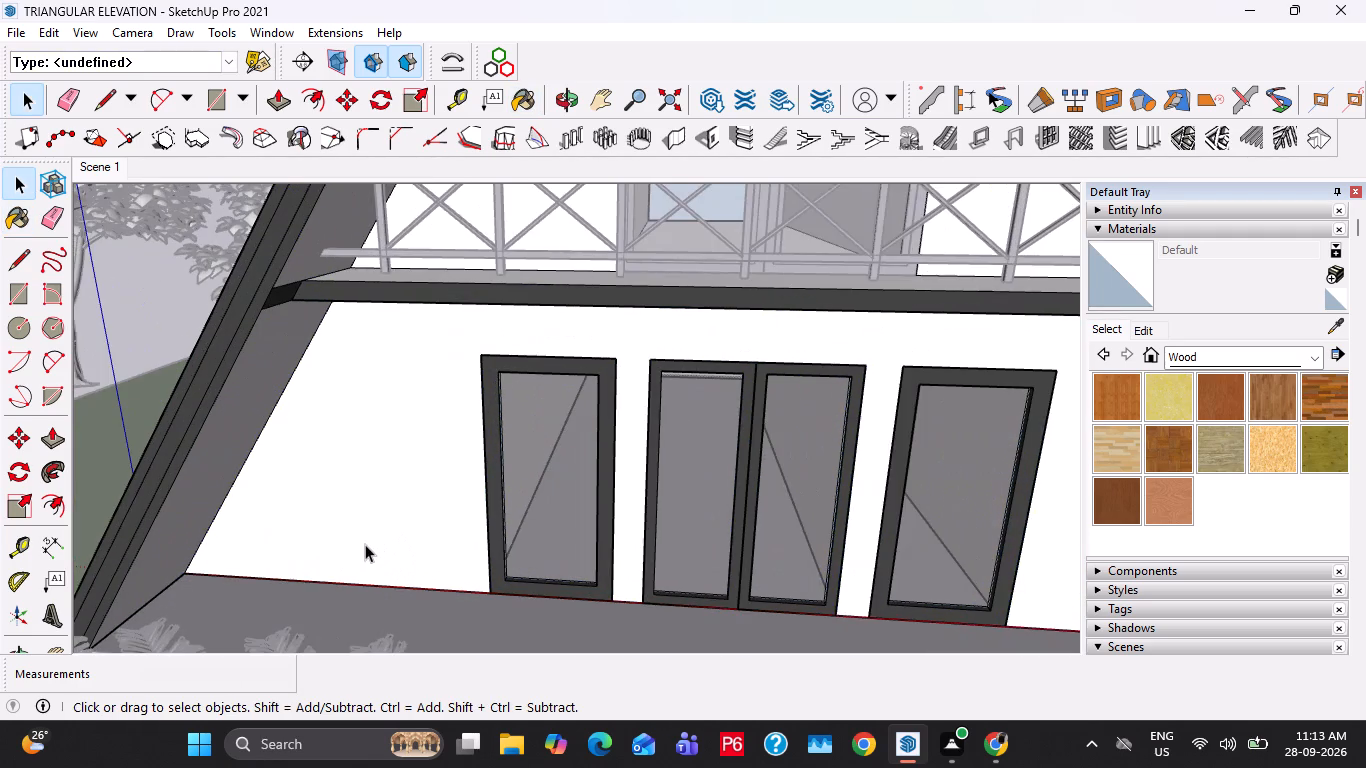
scroll(221, 573, "up", 4)
left_click(221, 573)
left_click(221, 571)
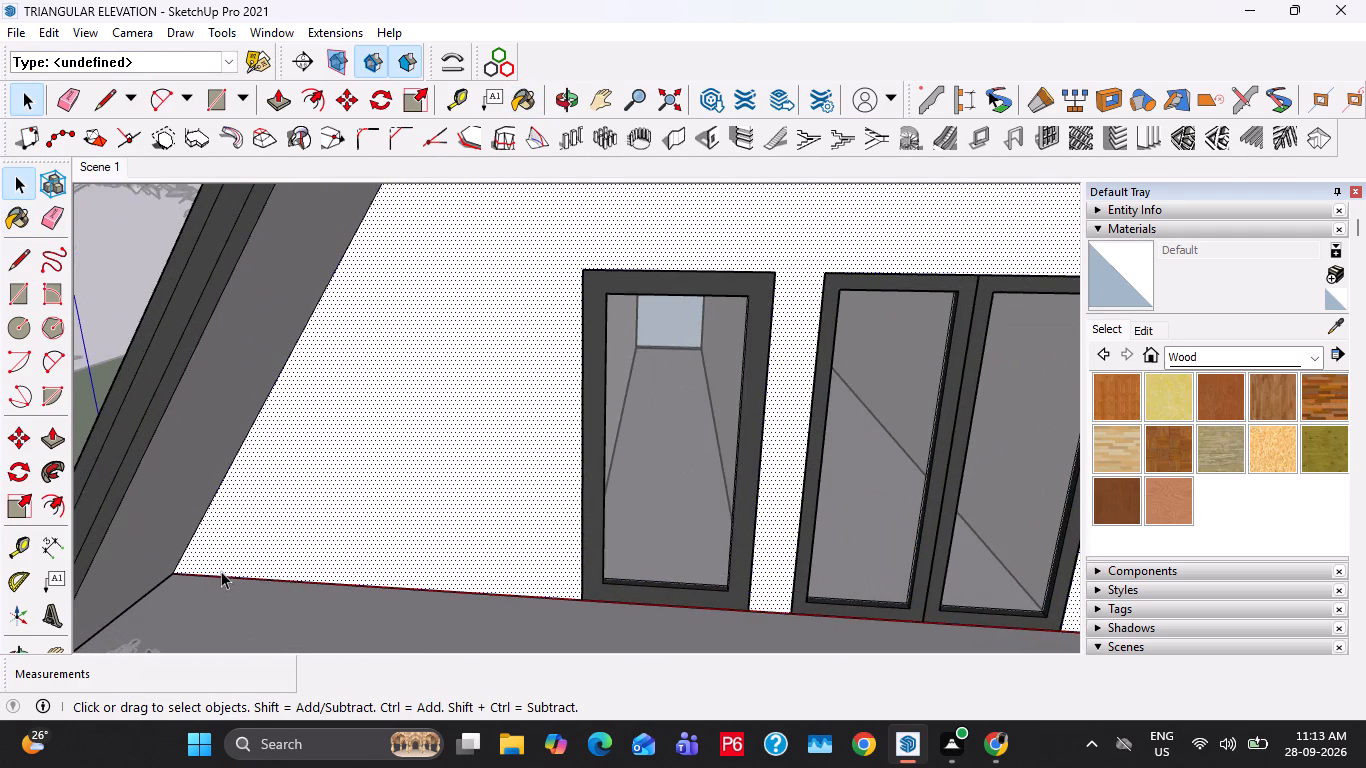
left_click(200, 570)
left_click(199, 572)
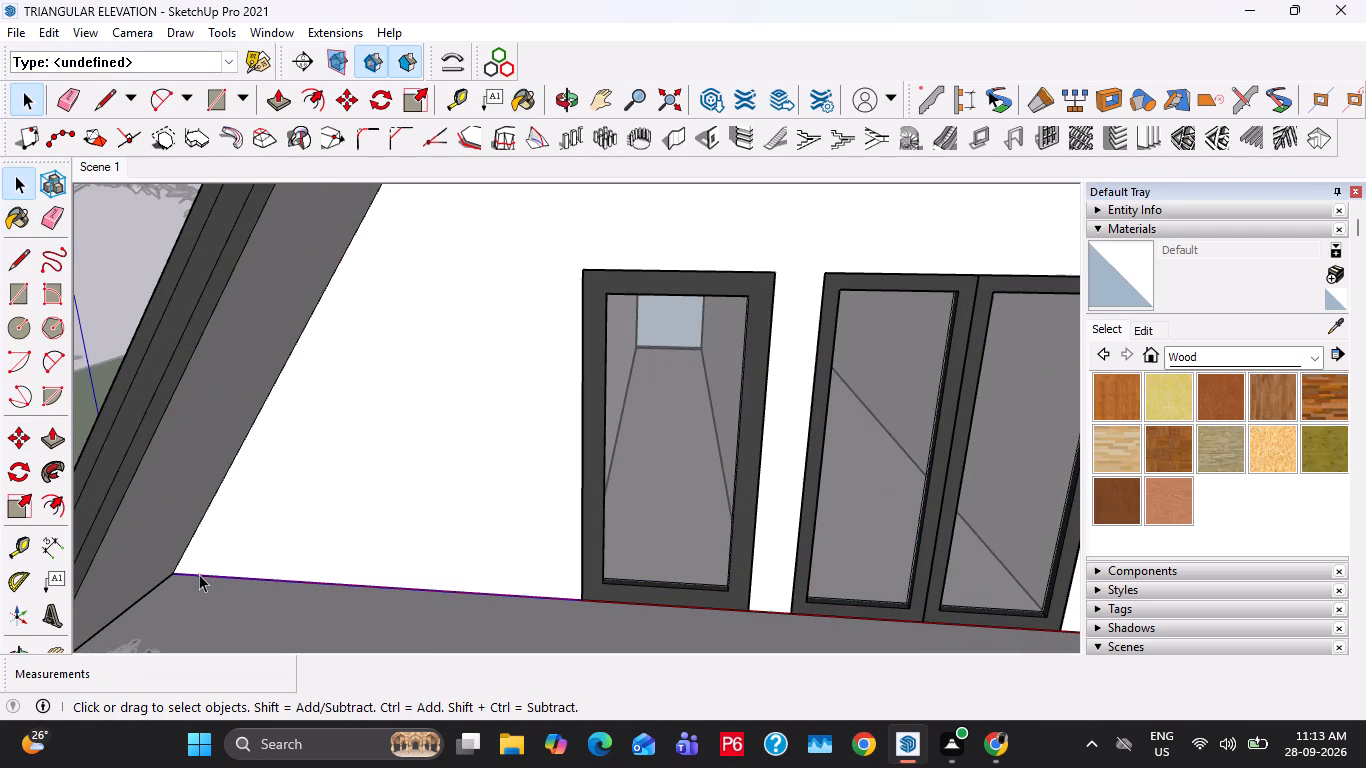
key("m")
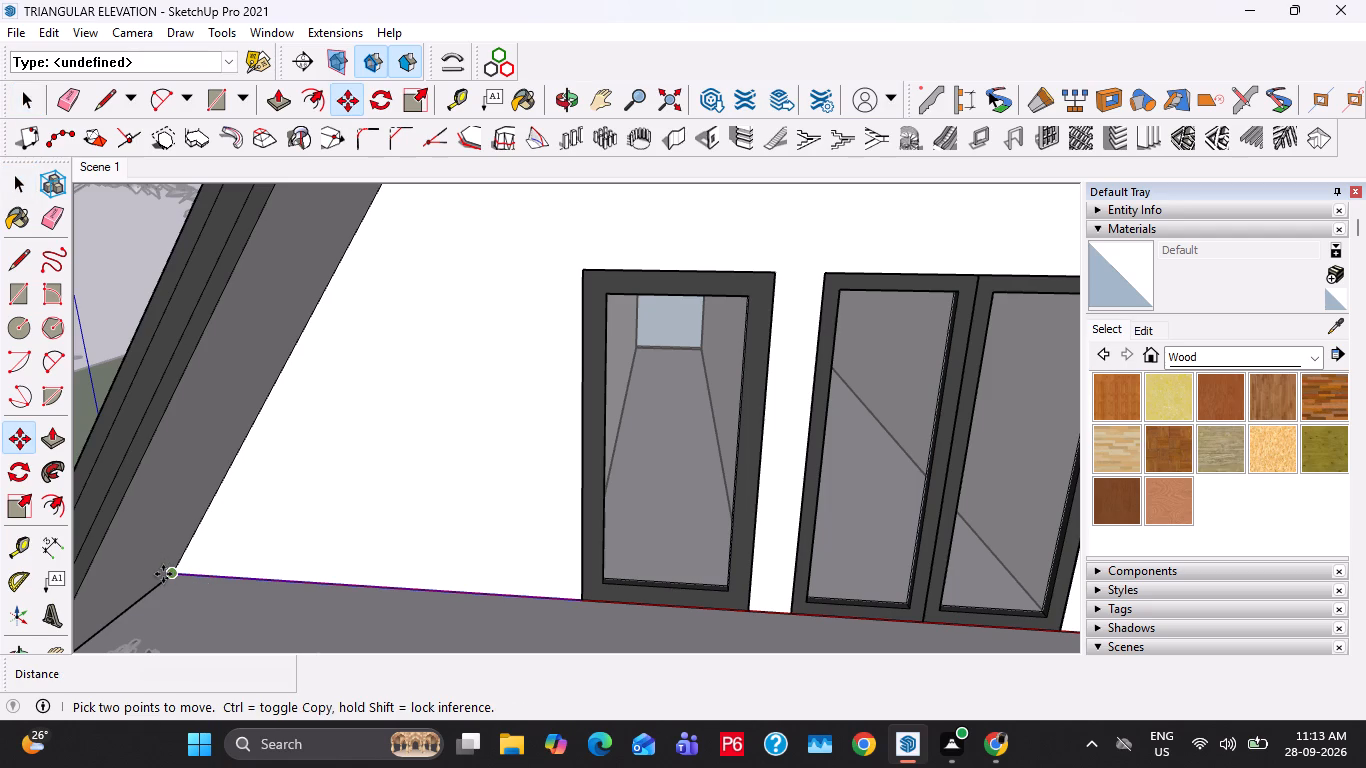
left_click(450, 588)
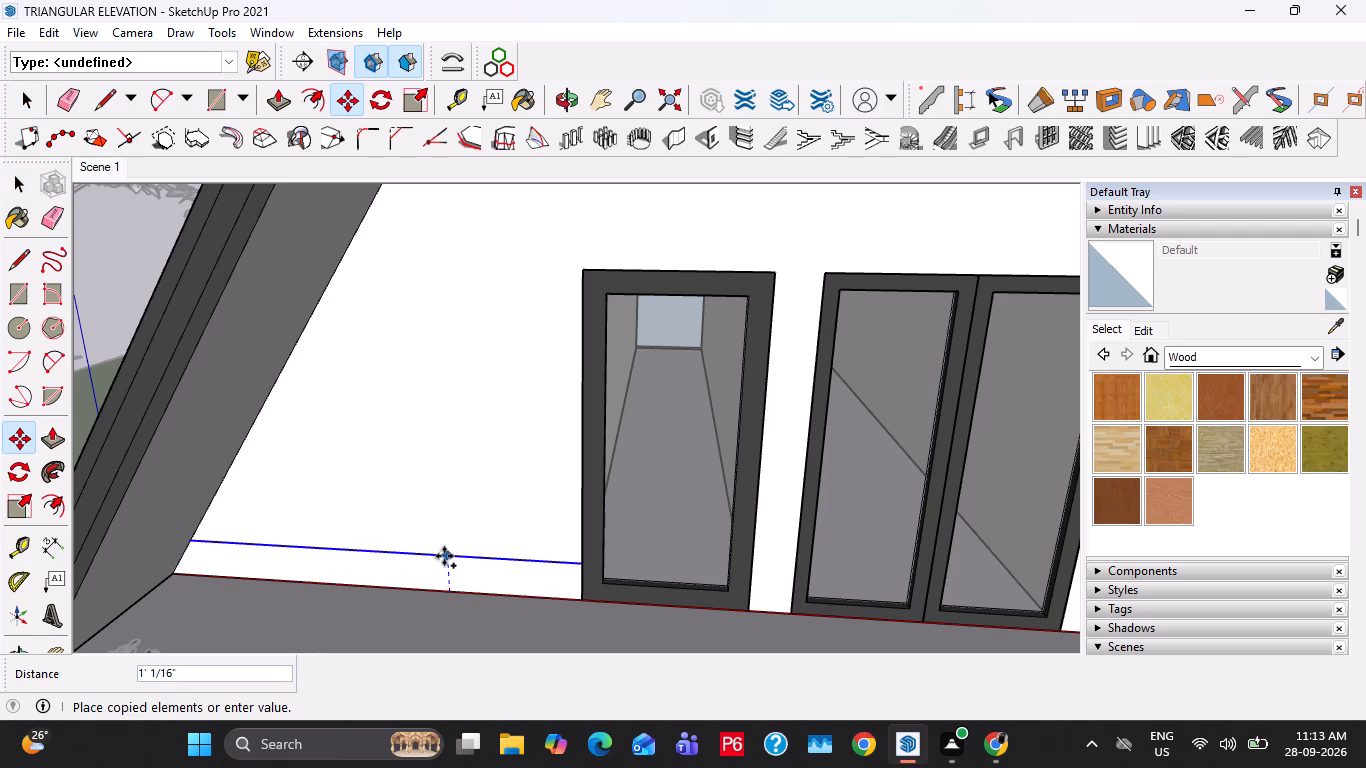
type("6\"")
key("Return")
Copy the new wall line 1" upward to form a narrow groove strip.
scroll(456, 577, "up", 5)
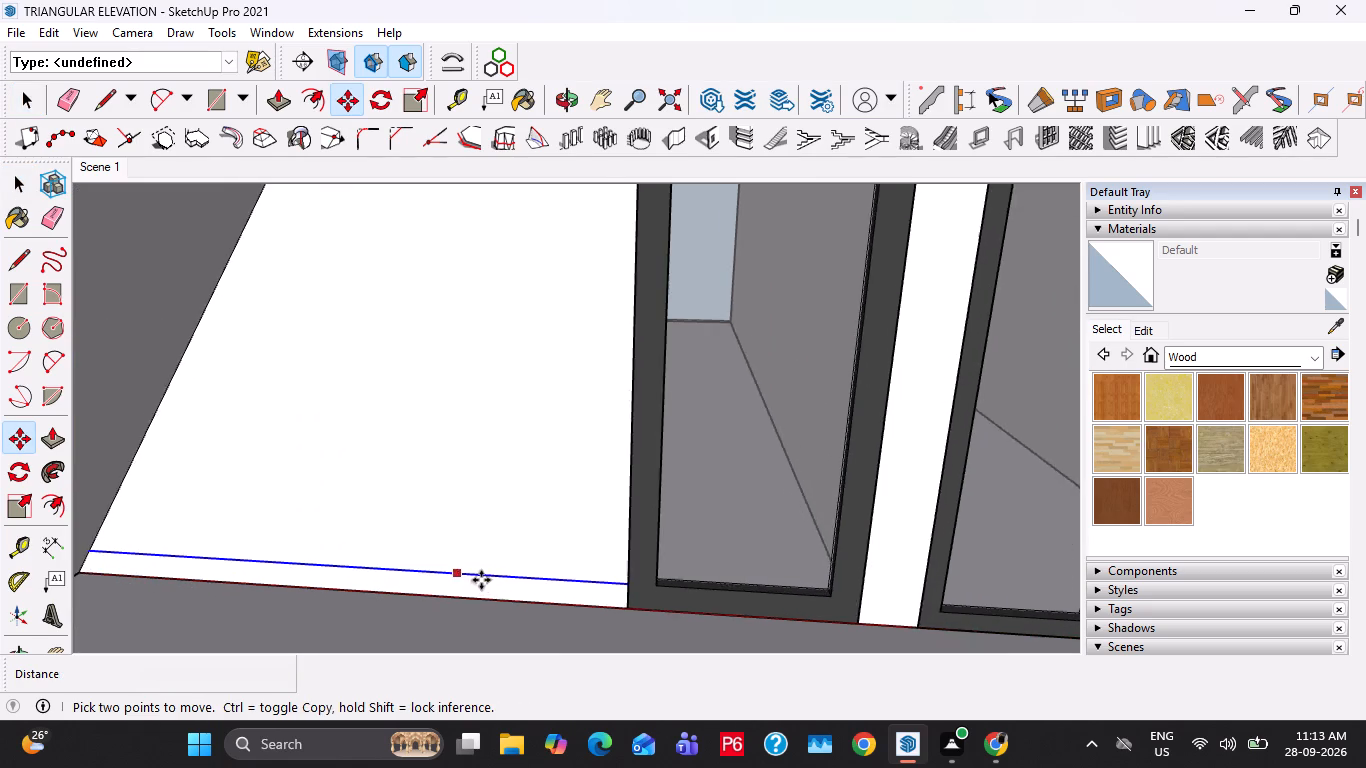
scroll(481, 580, "up", 2)
left_click(548, 571)
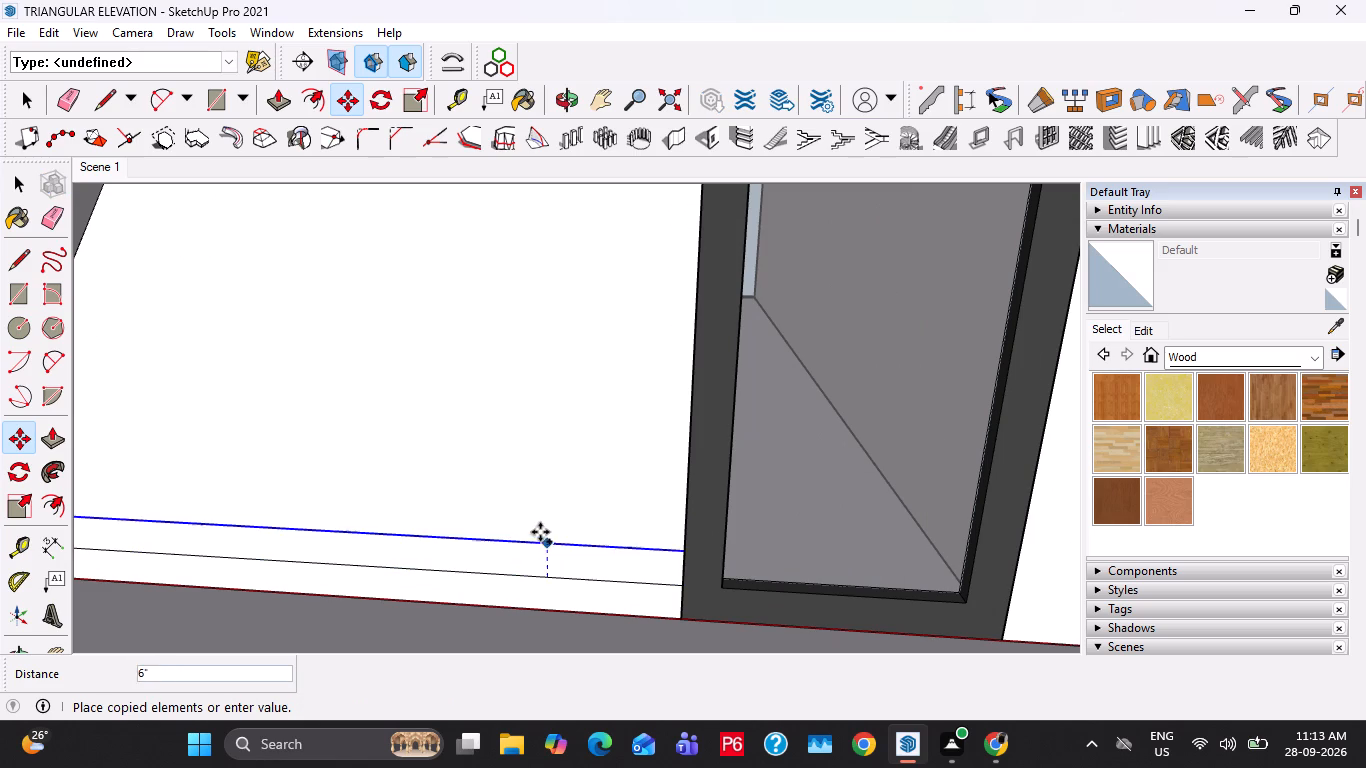
key("1")
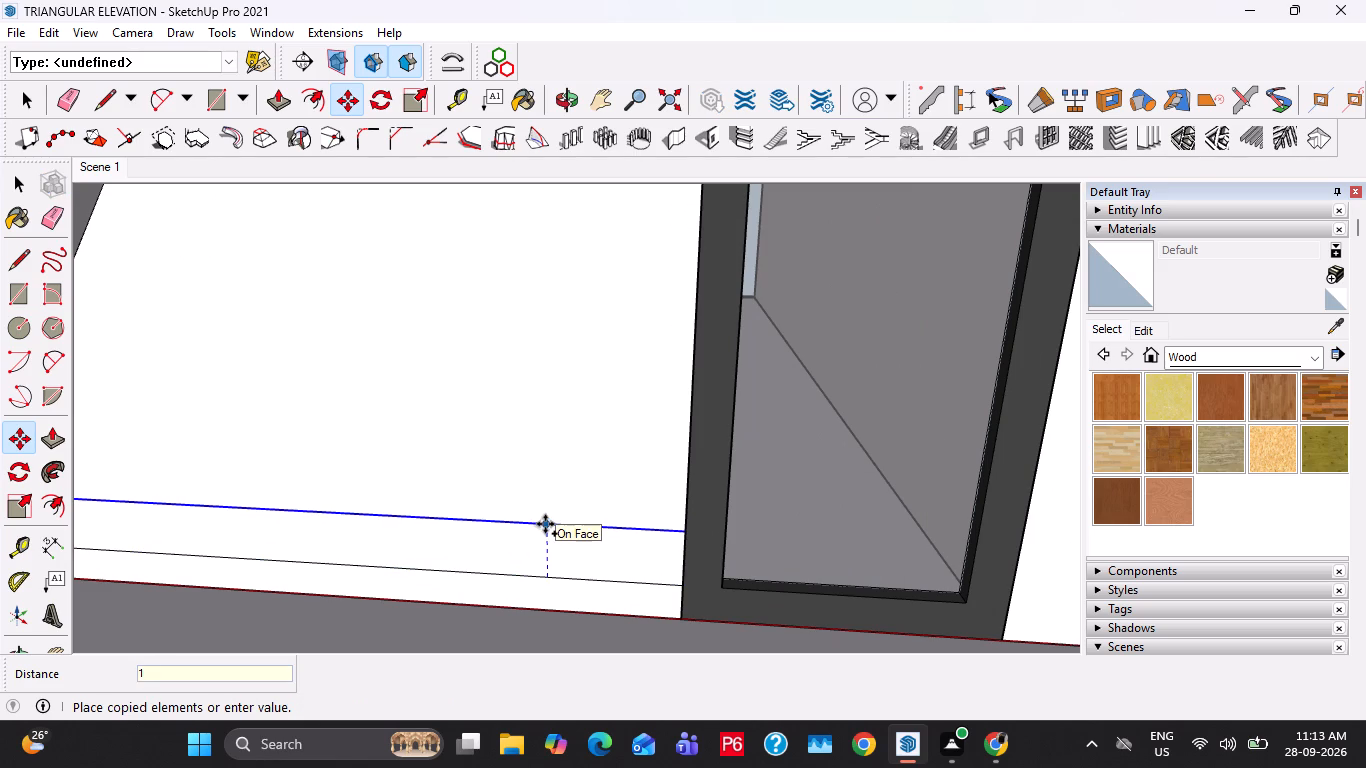
key("shift+quotedbl")
key("Return")
key("space")
Copy the narrow groove strip 7" up the wall and repeat it as an array of 5 copies.
scroll(619, 571, "up", 11)
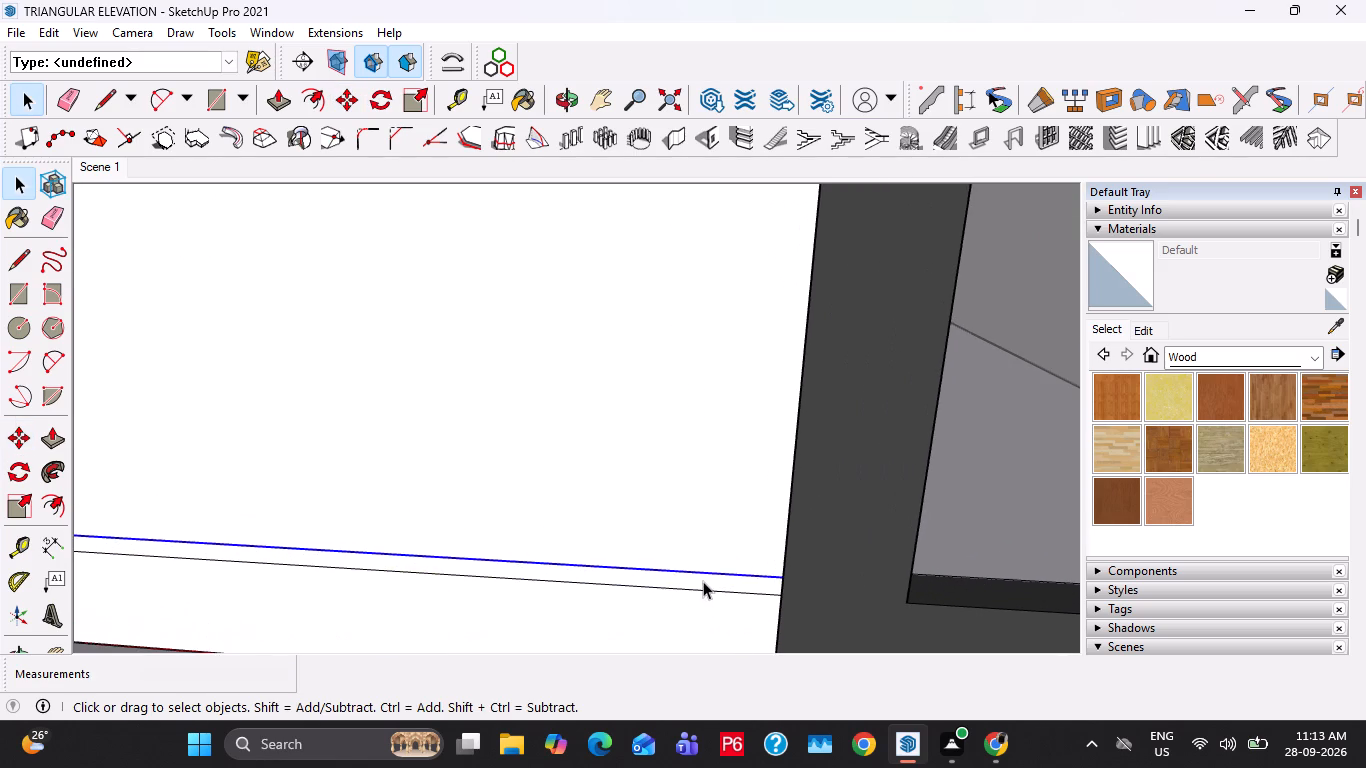
double_click(703, 581)
middle_click_drag(706, 580, 751, 573)
key("m")
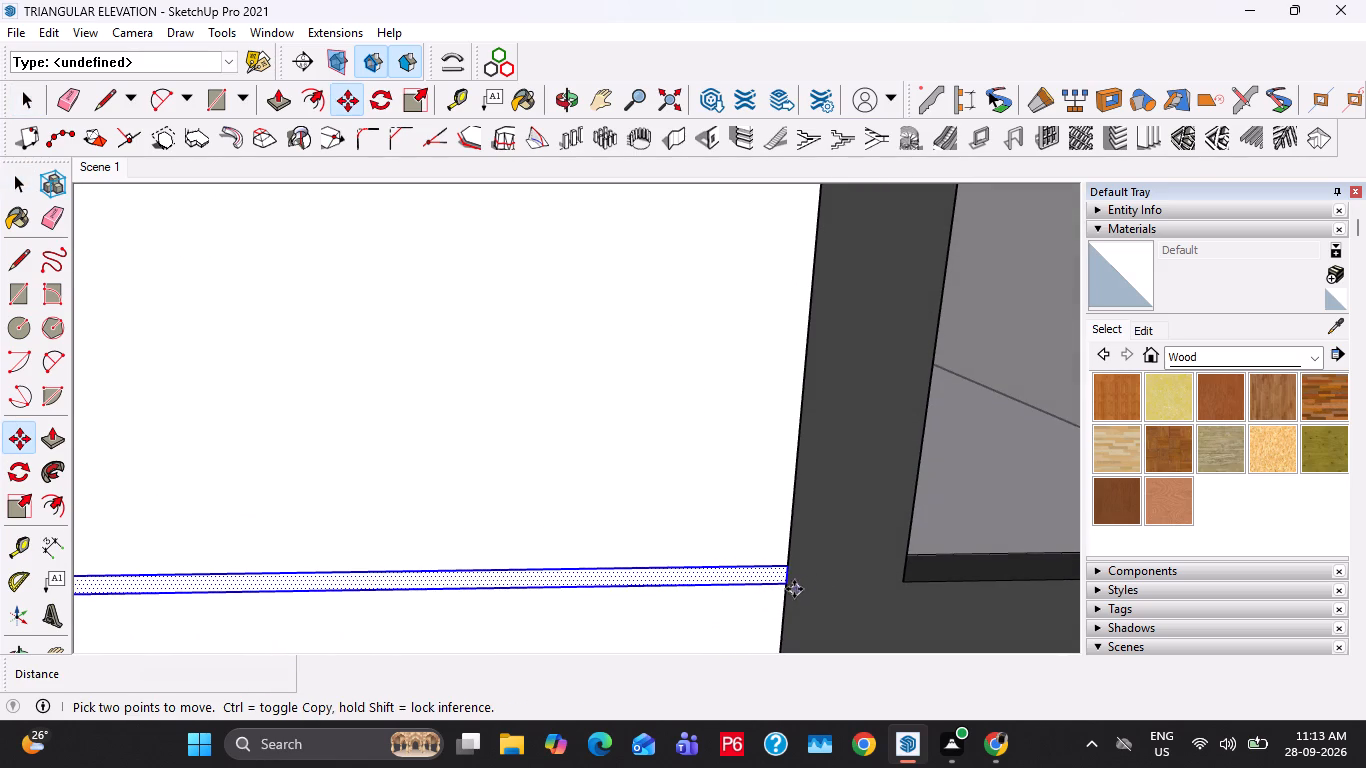
middle_click_drag(777, 602, 782, 525, "shift")
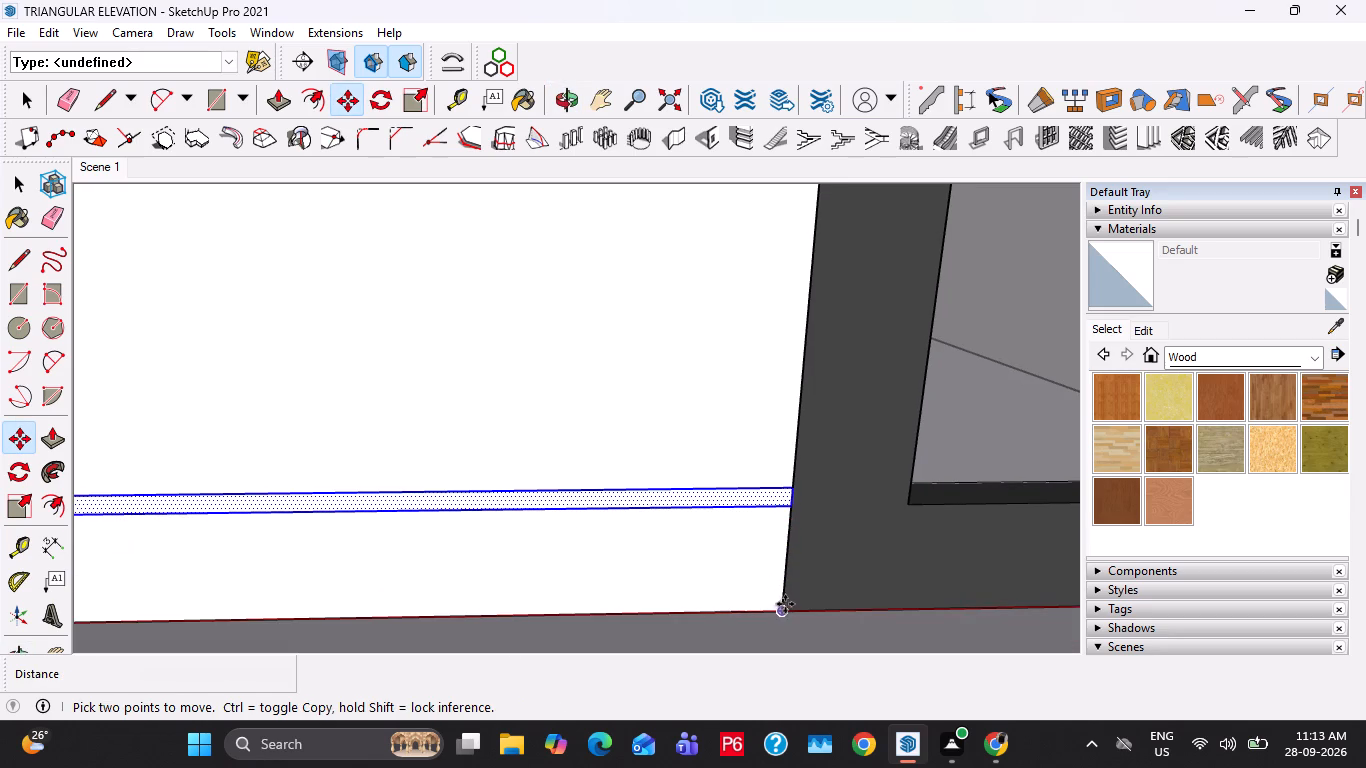
left_click(785, 606)
left_click(793, 485)
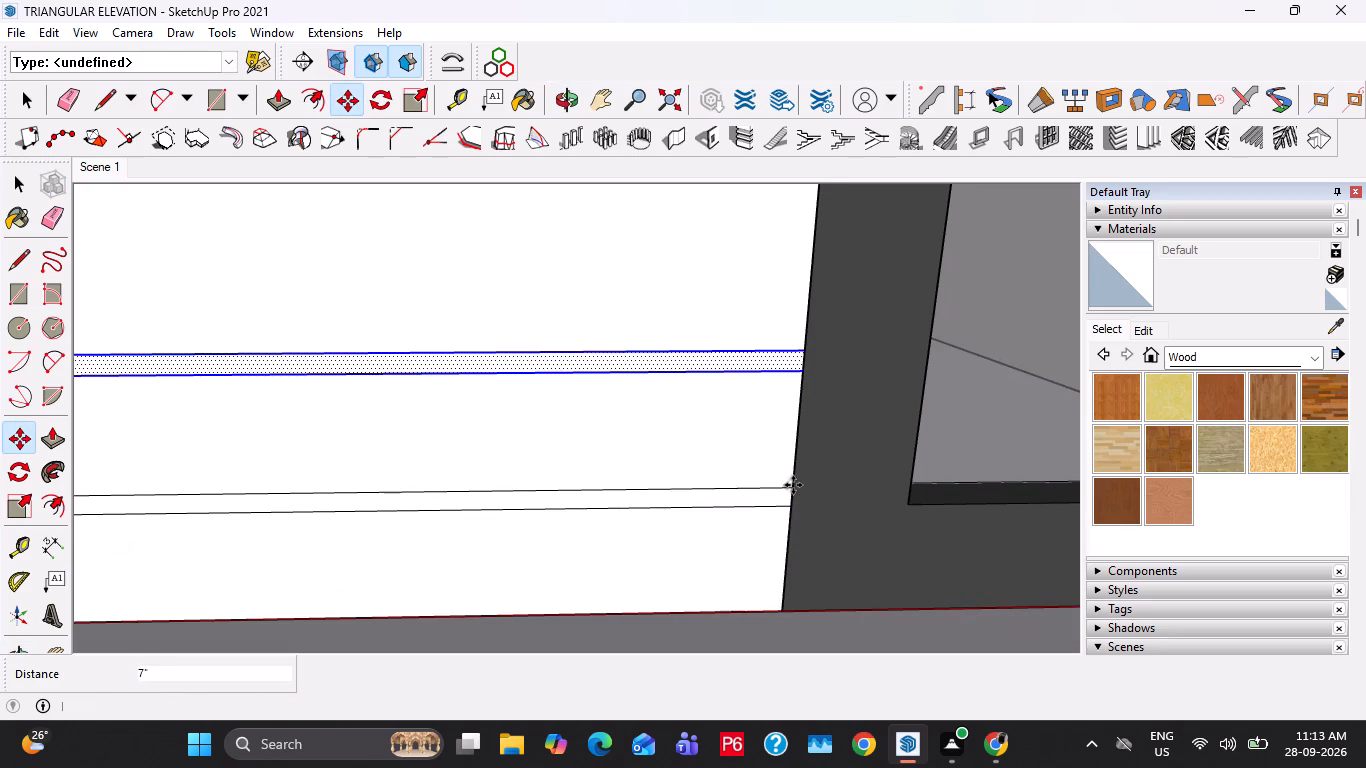
key("x")
key("5")
key("Return")
Extend the groove strip array up the left wall section, trying 10 and 20 copies and settling on 15.
scroll(622, 553, "down", 3)
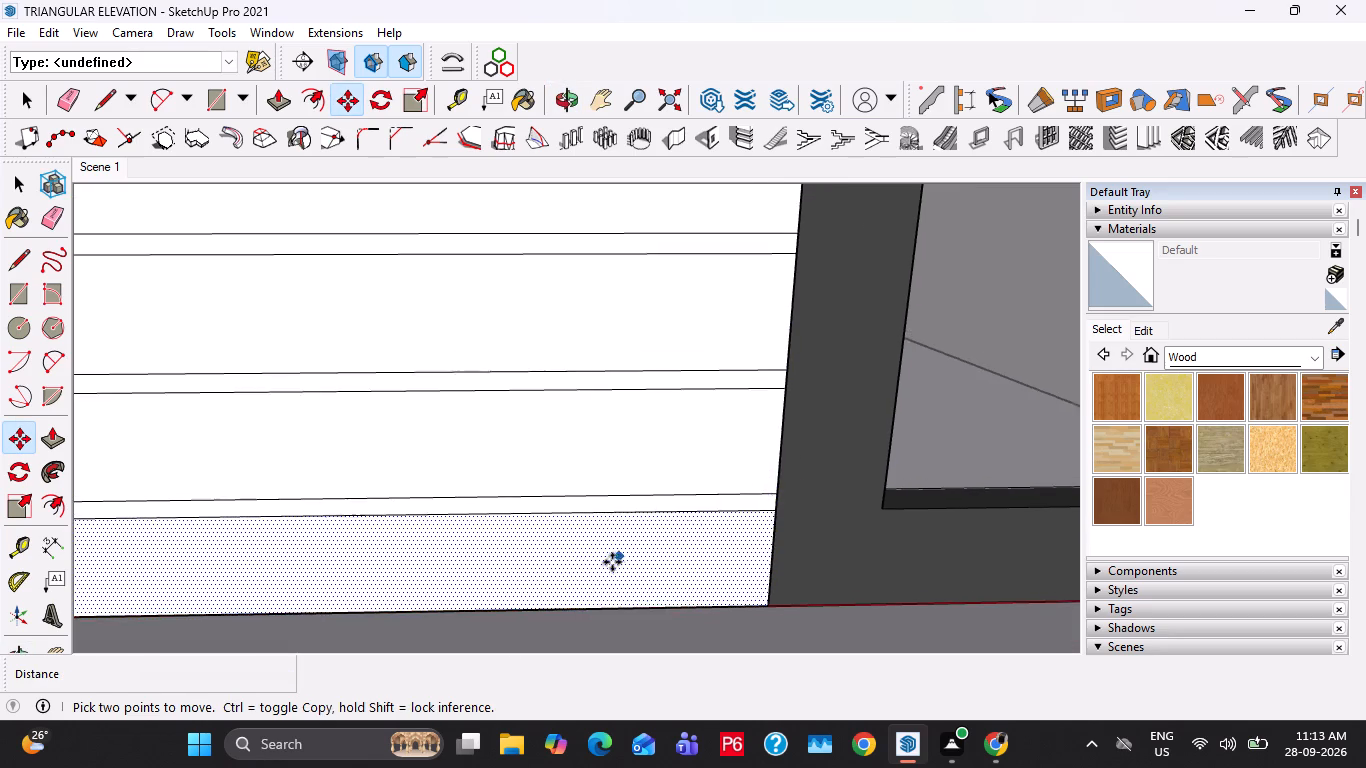
scroll(612, 562, "down", 20)
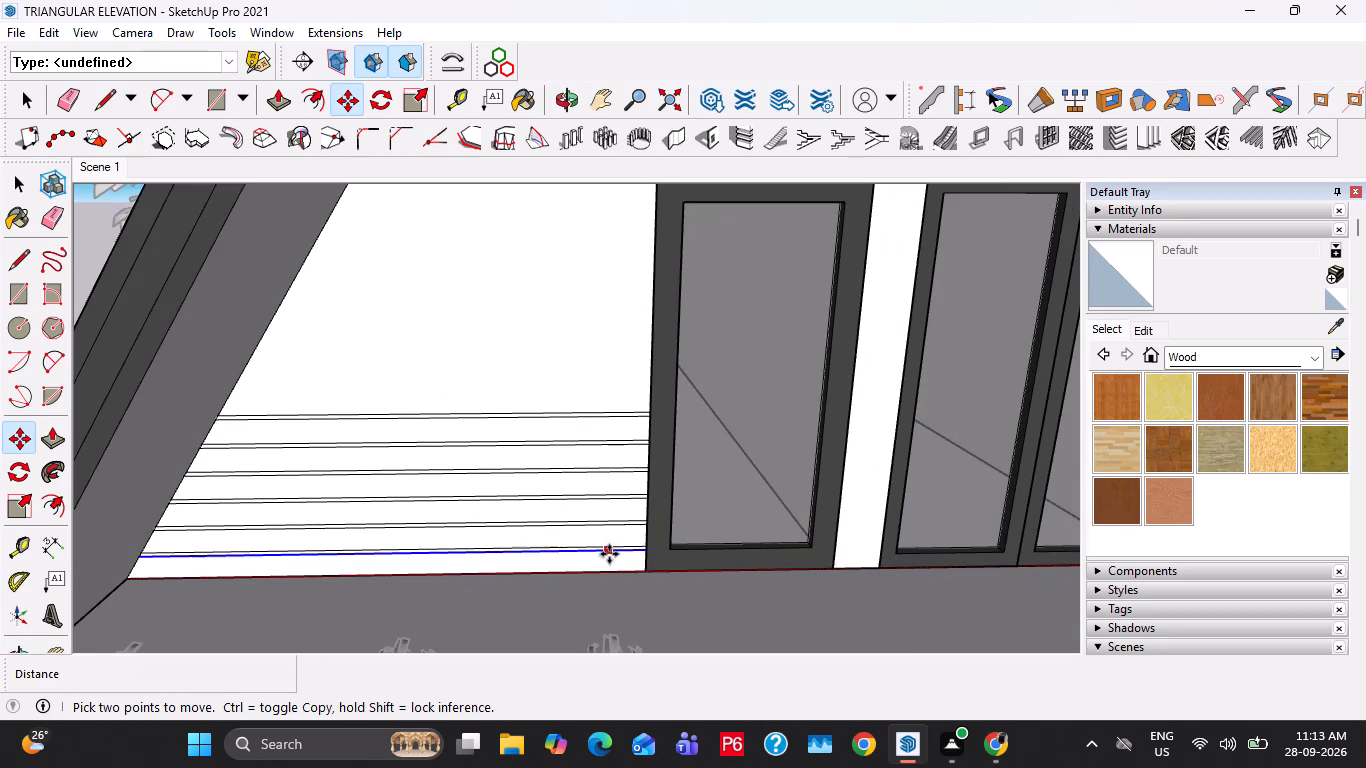
type("X10'")
key("Return")
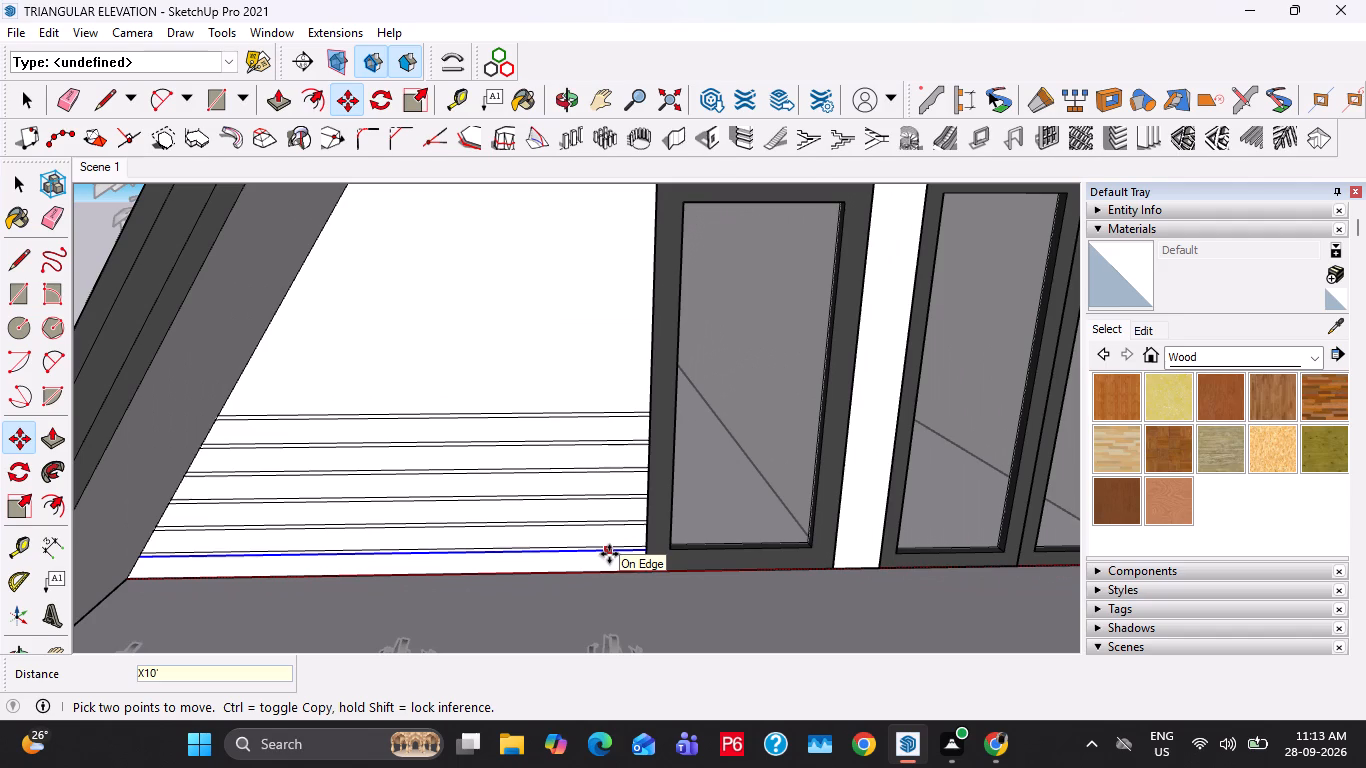
scroll(609, 554, "down", 5)
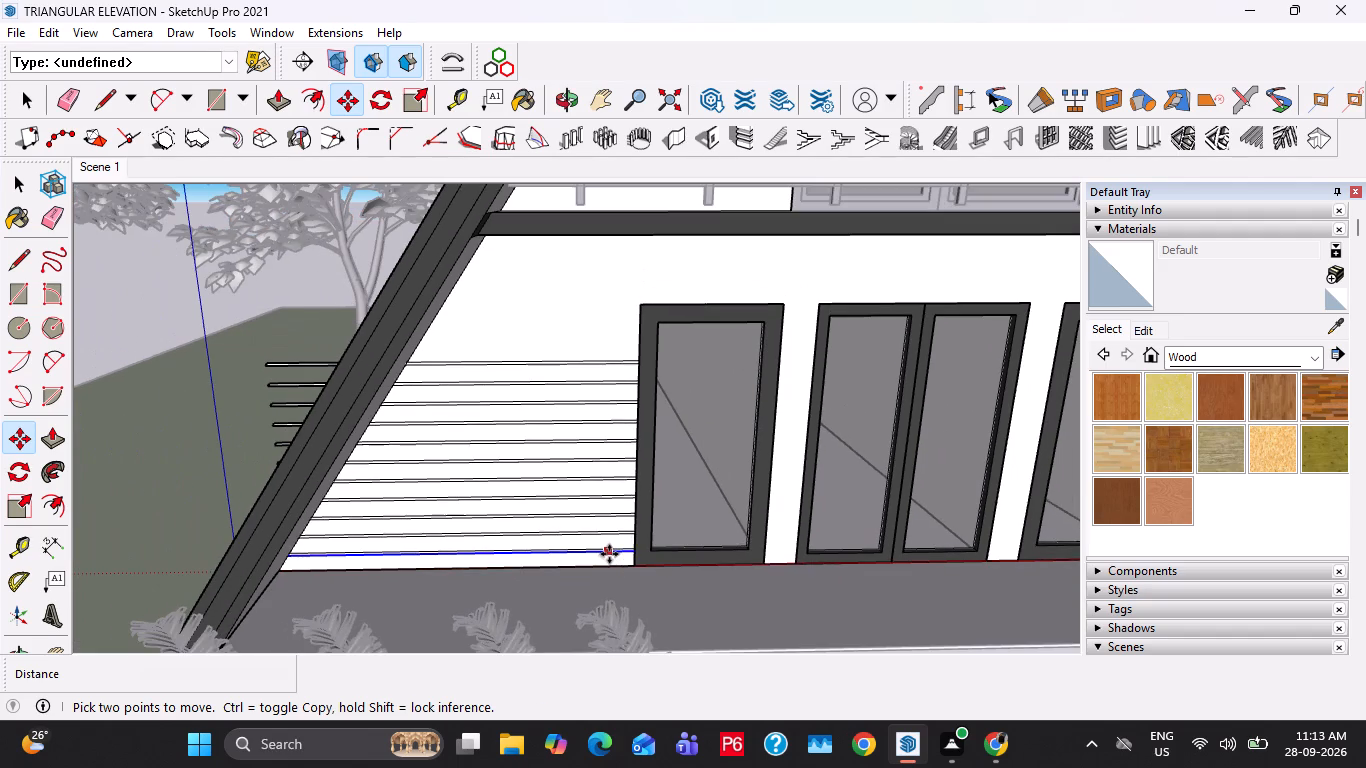
type("X2")
key("0")
key("Return")
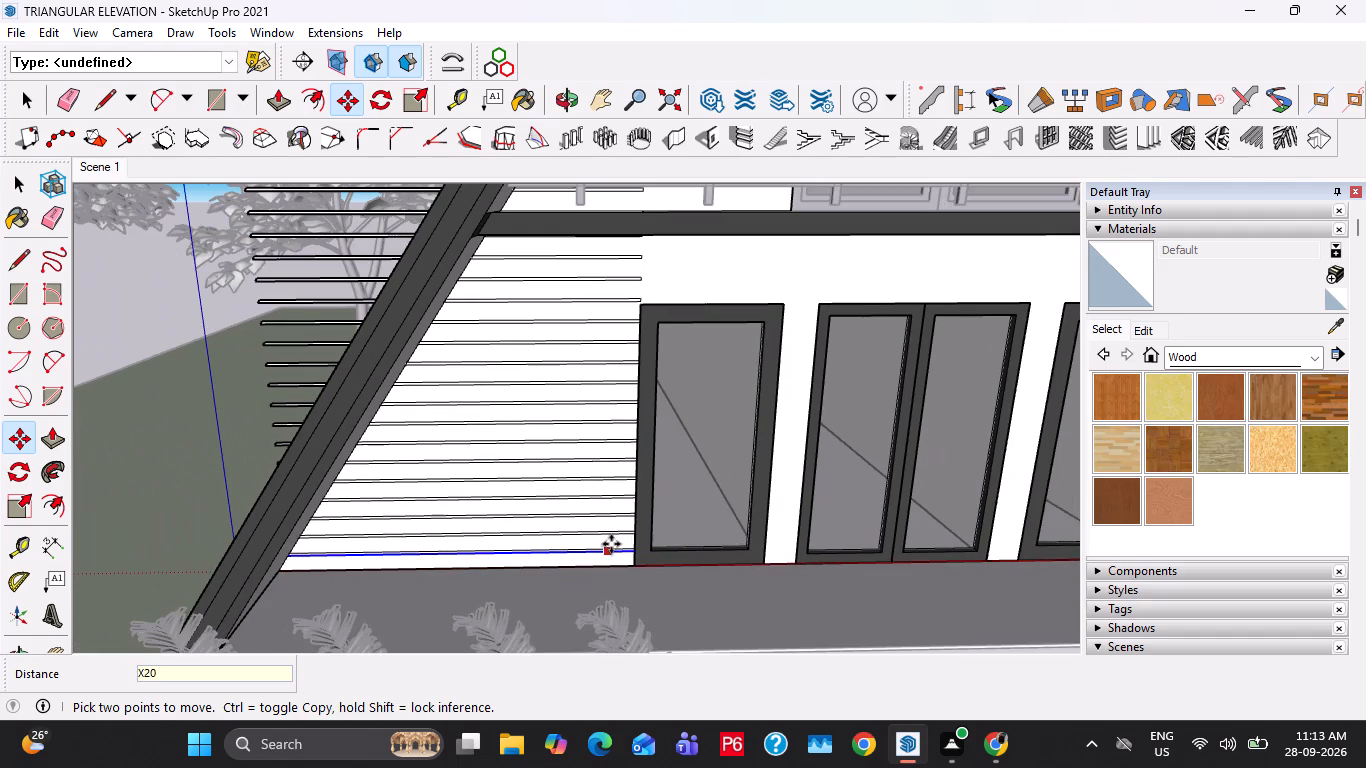
type("X1")
key("5")
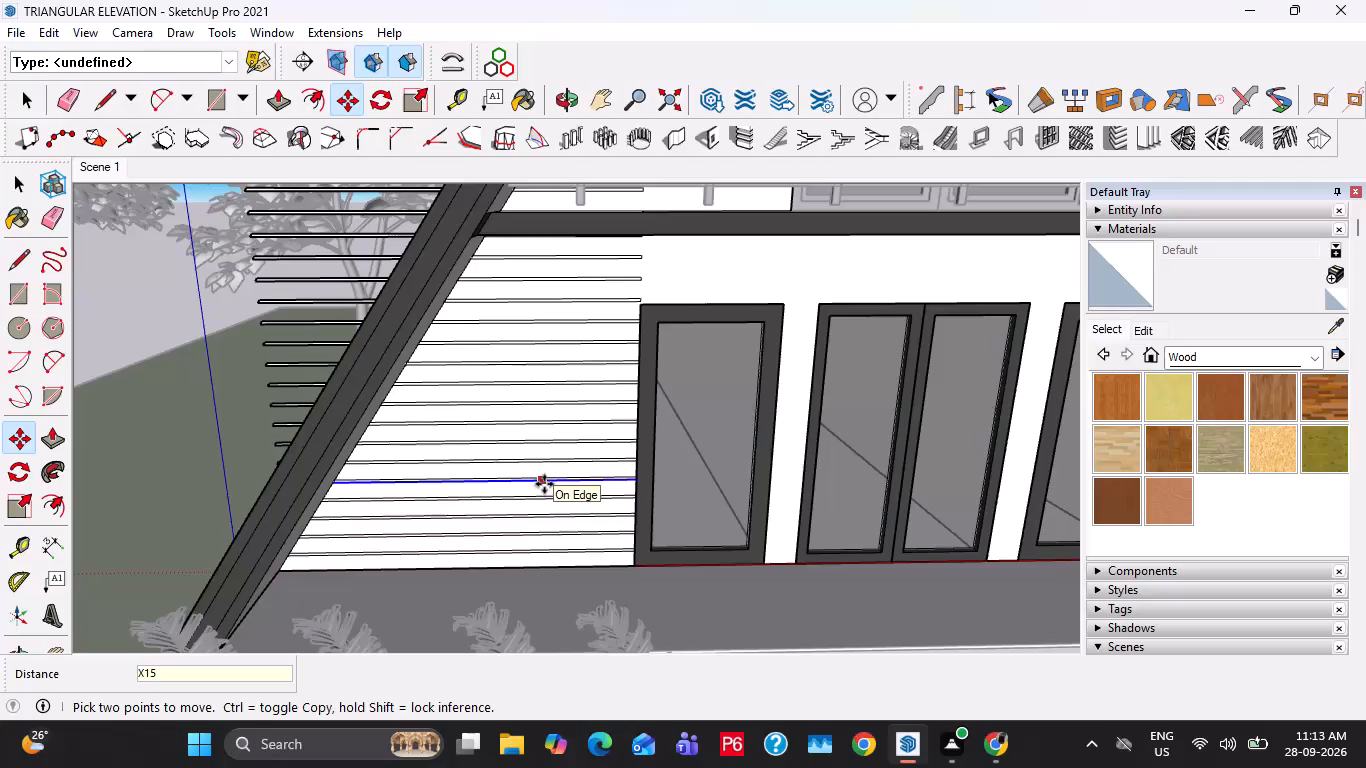
key("Return")
Erase the long strip lines that stick out past the outer side of the left roof slope.
middle_click_drag(447, 474, 546, 499)
key("space")
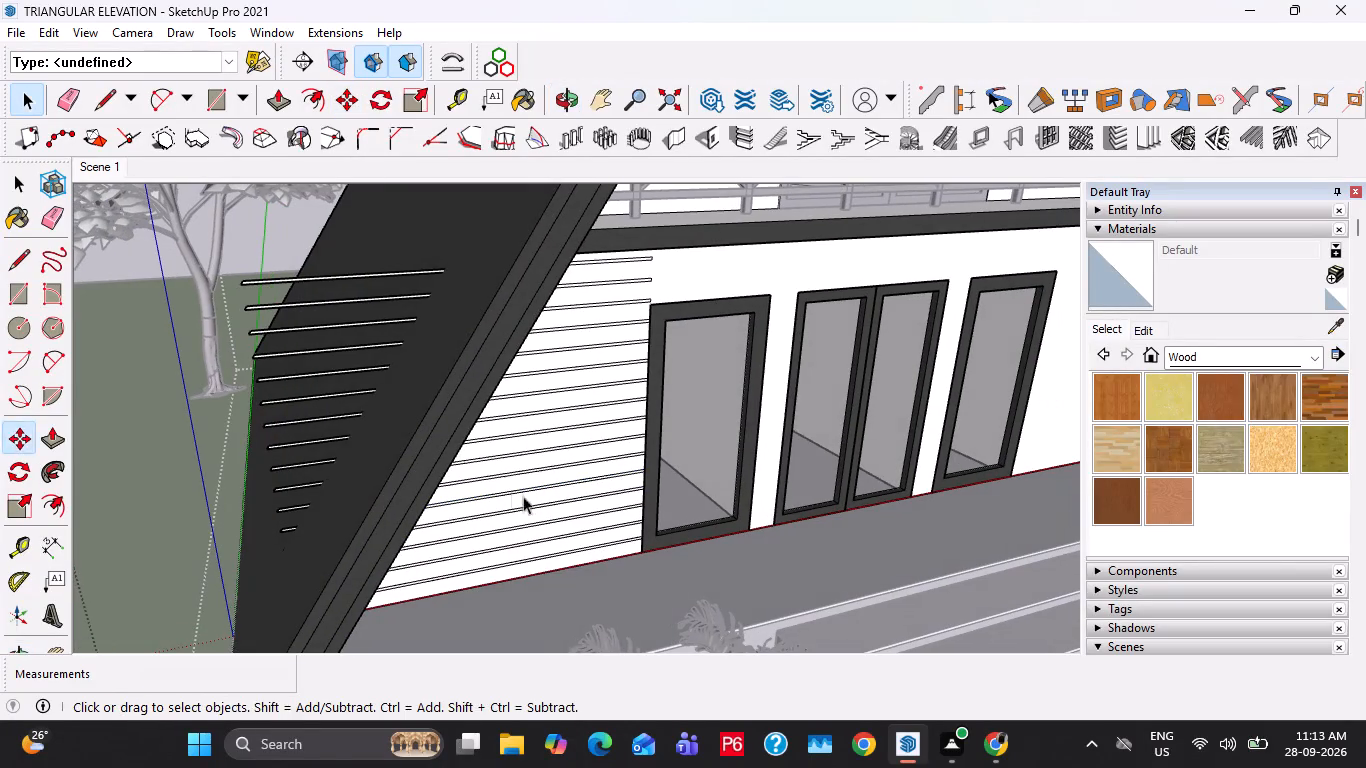
key("e")
left_click_drag(402, 264, 283, 533)
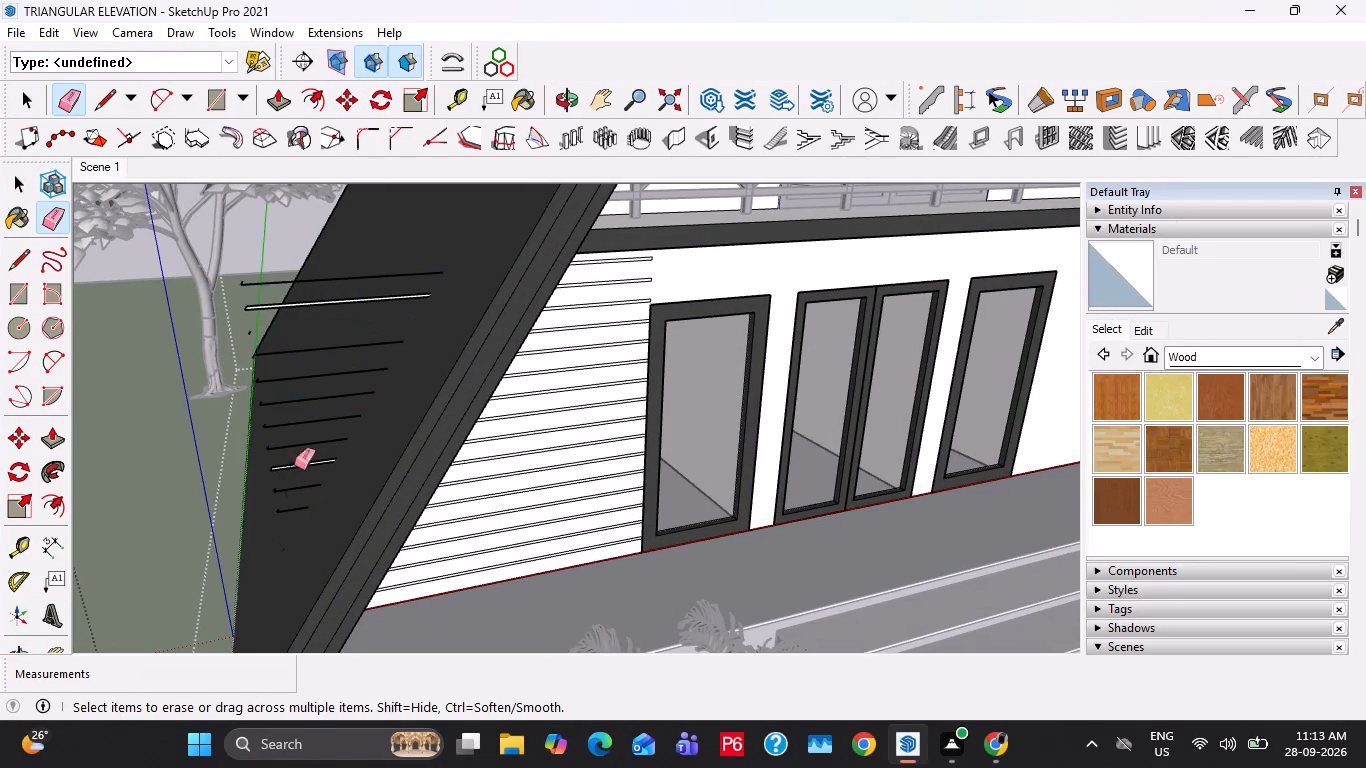
left_click_drag(336, 282, 291, 511)
left_click_drag(353, 263, 344, 346)
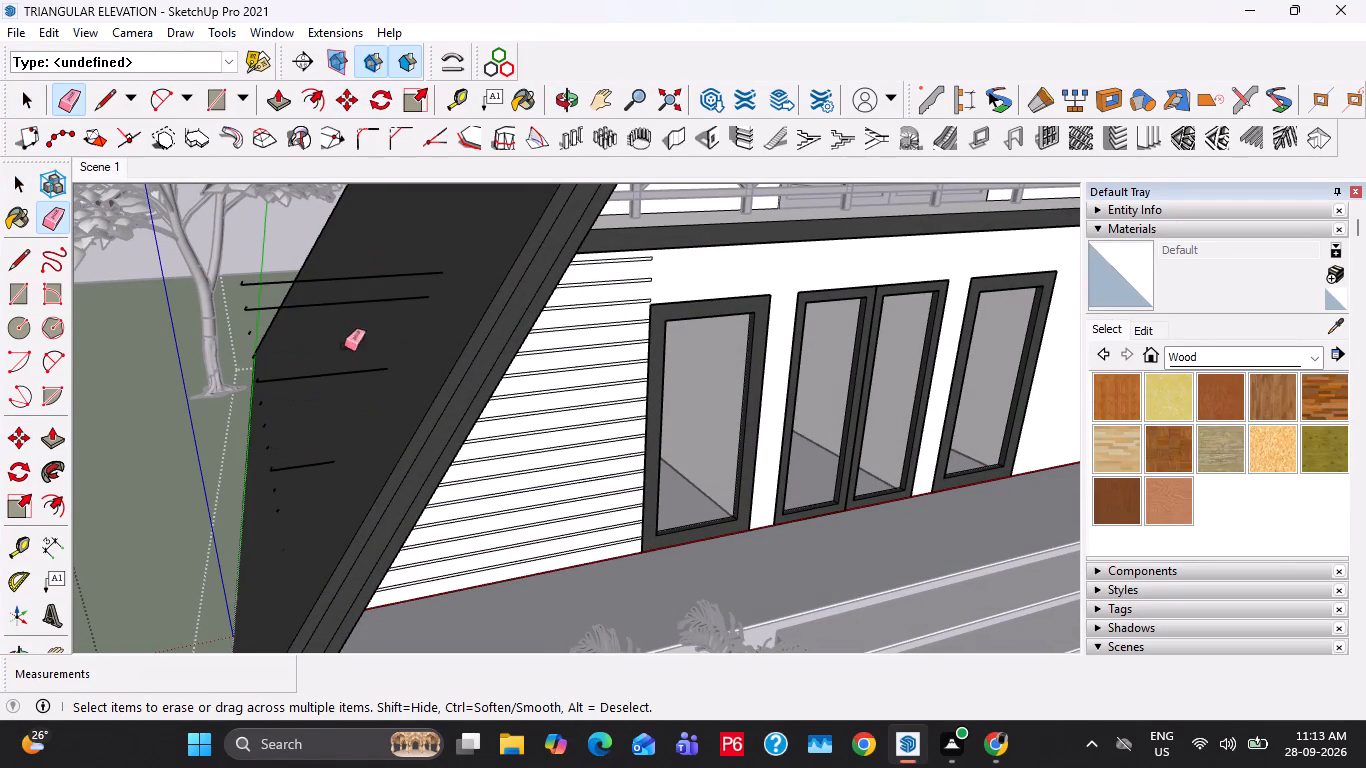
left_click_drag(344, 346, 292, 497)
left_click_drag(336, 269, 337, 382)
Delete the leftover short strip end edges outside the left roof slope.
middle_click_drag(304, 410, 326, 431)
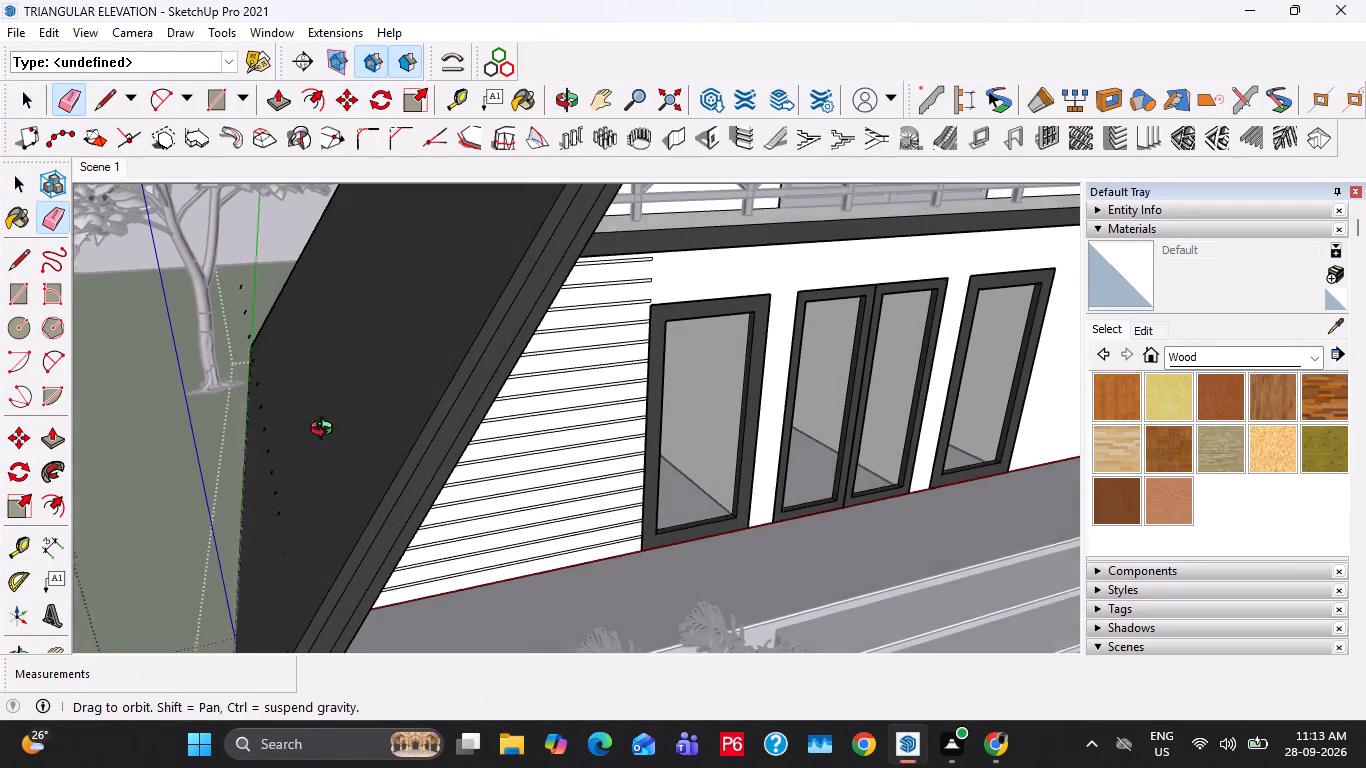
middle_click_drag(326, 431, 430, 434)
key("space")
key("space")
left_click_drag(270, 309, 362, 597)
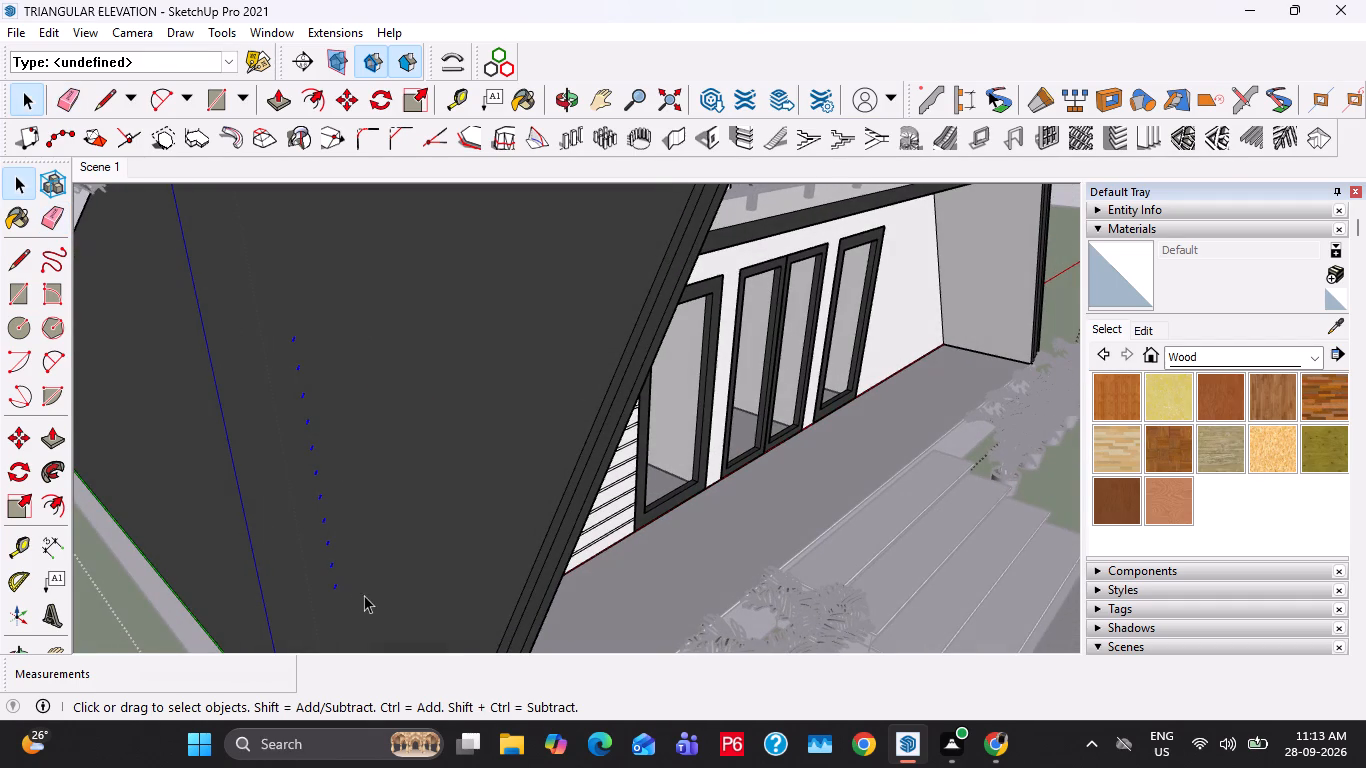
scroll(436, 469, "down", 4)
middle_click_drag(452, 461, 206, 425)
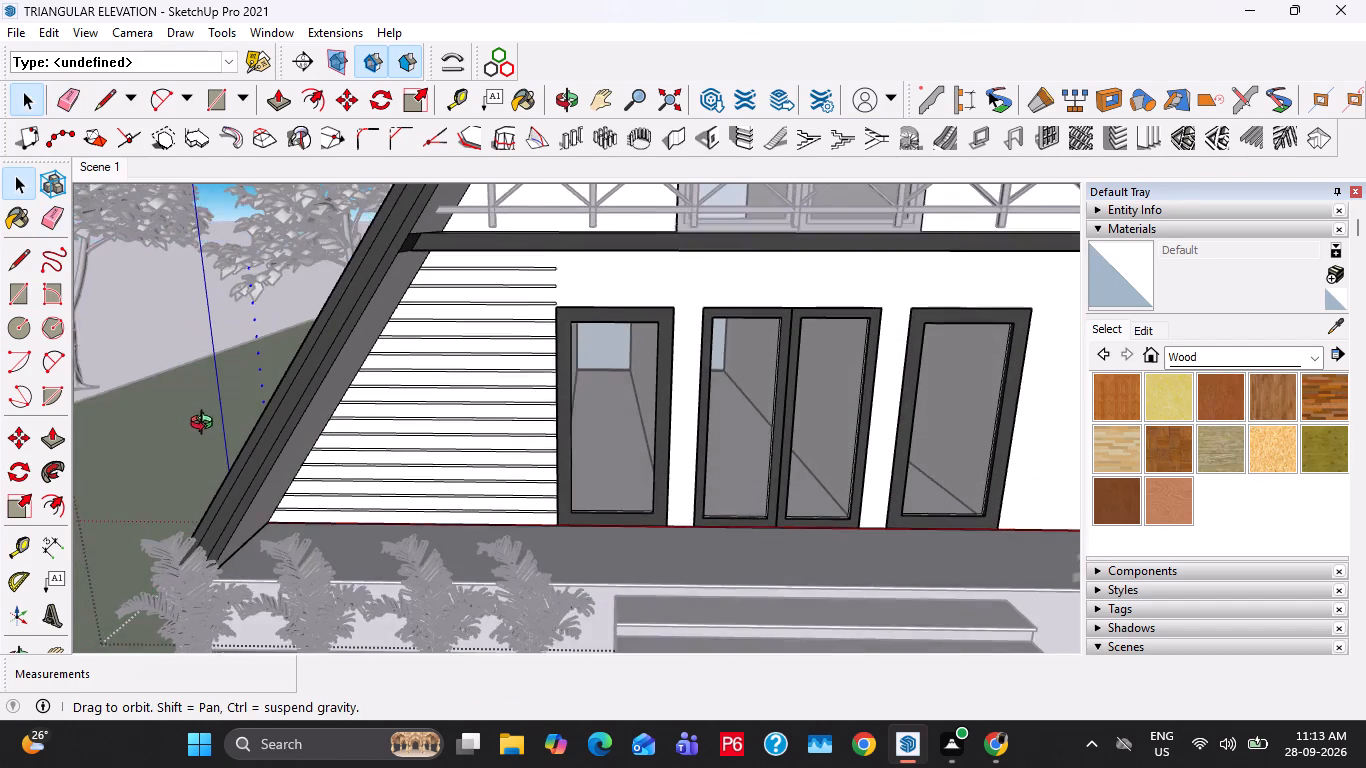
middle_click_drag(206, 425, 209, 429)
key("Delete")
middle_click_drag(315, 438, 452, 482)
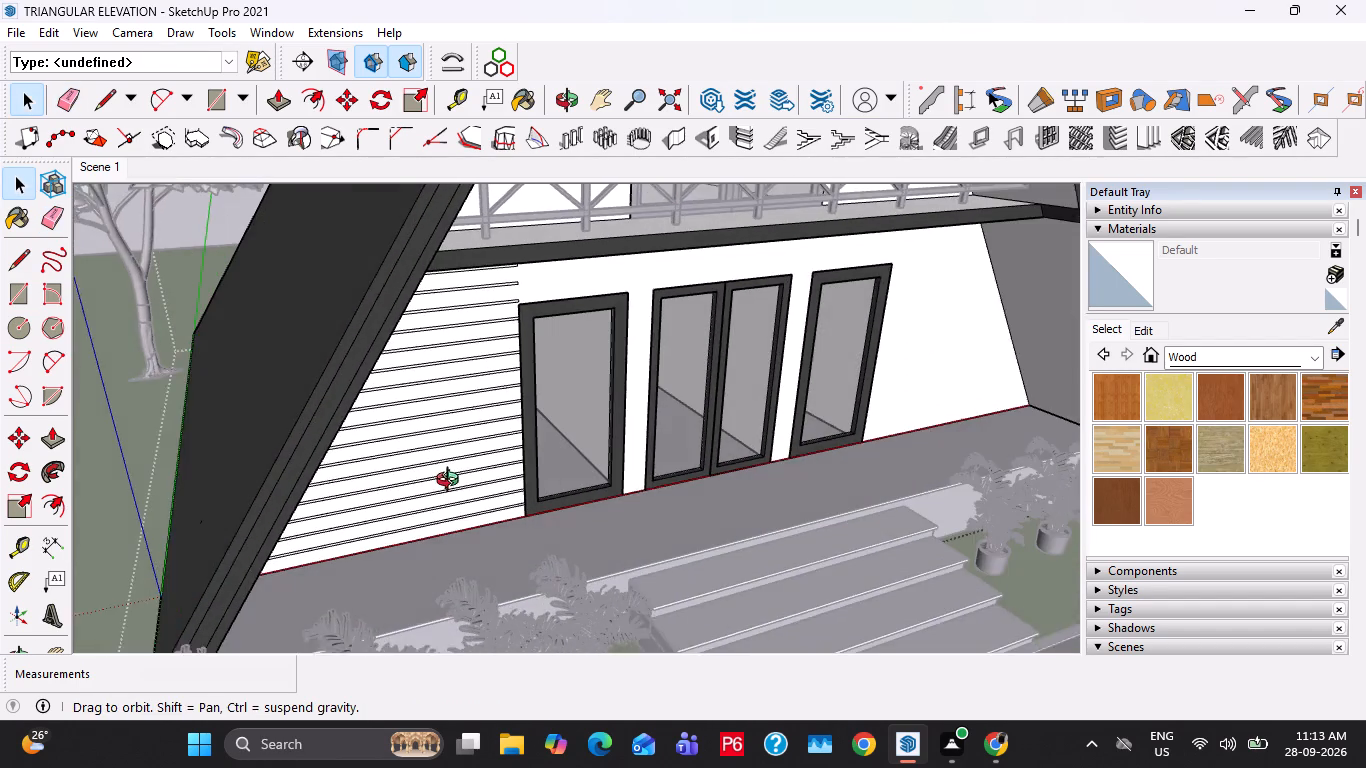
middle_click_drag(452, 482, 453, 484)
left_click(307, 376)
Erase the short vertical end edges of the top three groove strips beside the first door frame.
middle_click_drag(531, 375, 389, 364)
scroll(474, 328, "up", 3)
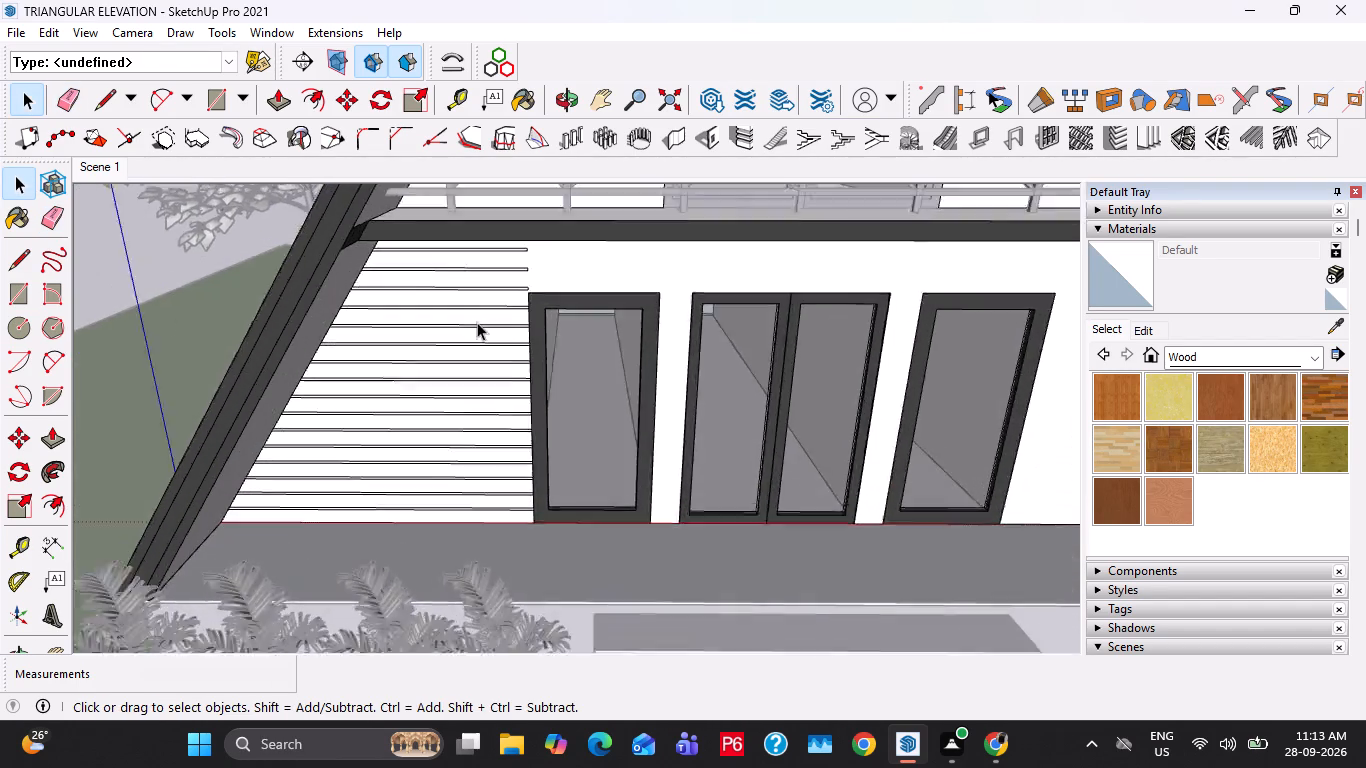
scroll(477, 322, "up", 2)
left_click(661, 237)
middle_click_drag(639, 236, 592, 298, "shift")
scroll(522, 322, "up", 2)
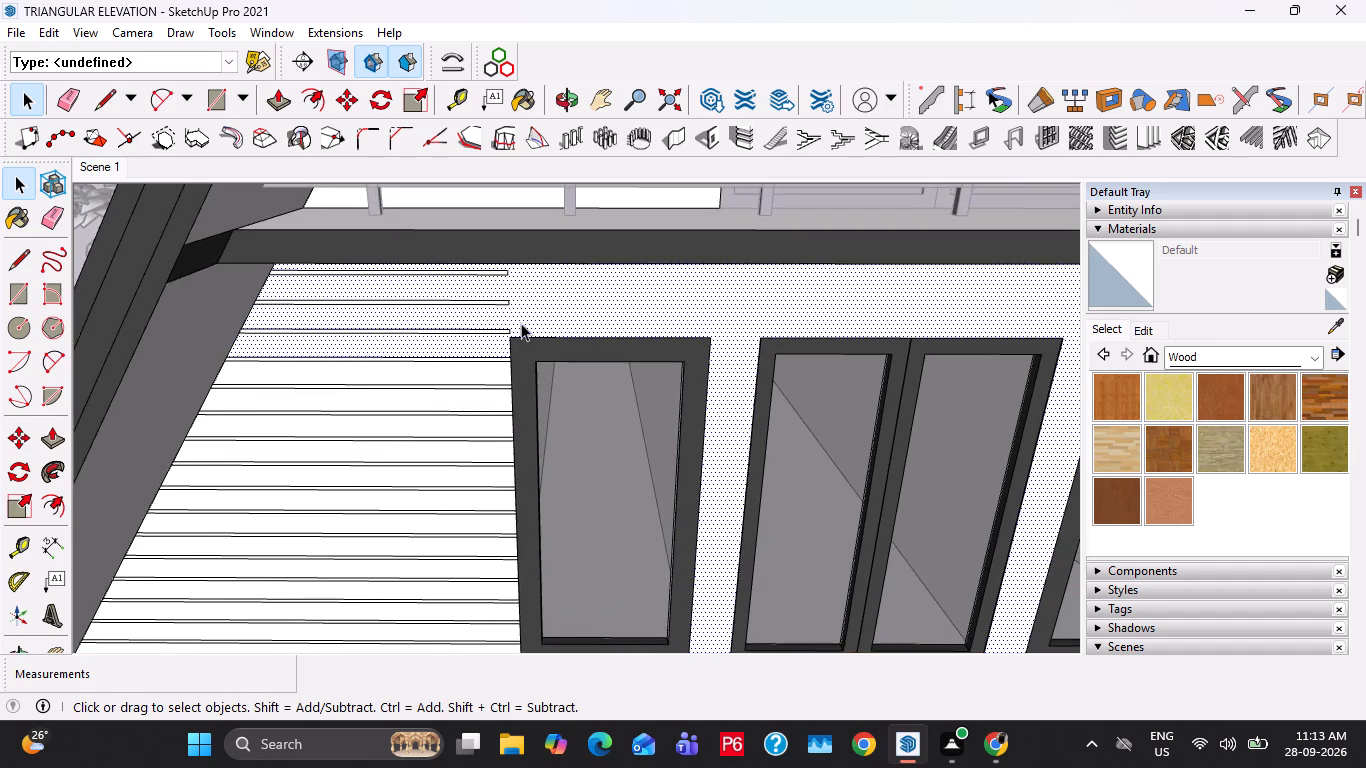
scroll(521, 323, "up", 18)
key("e")
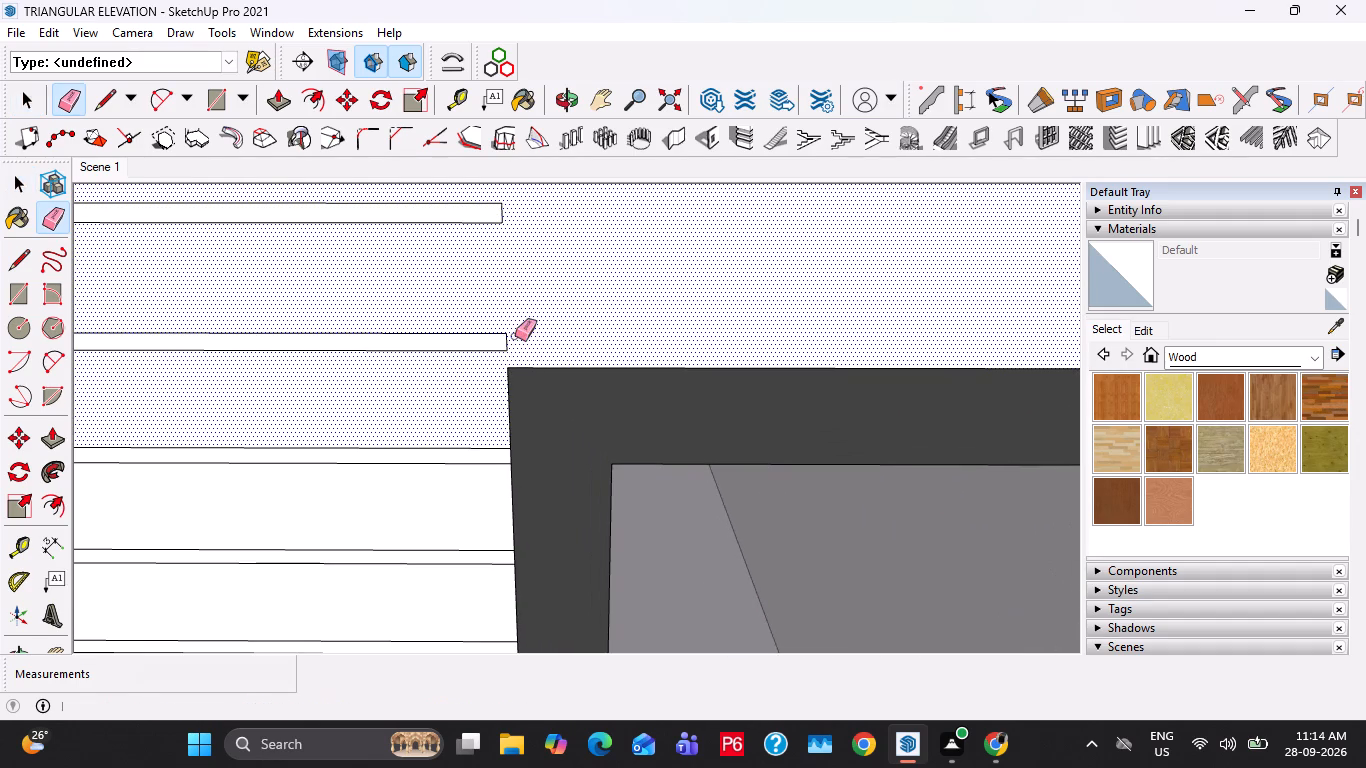
left_click(504, 340)
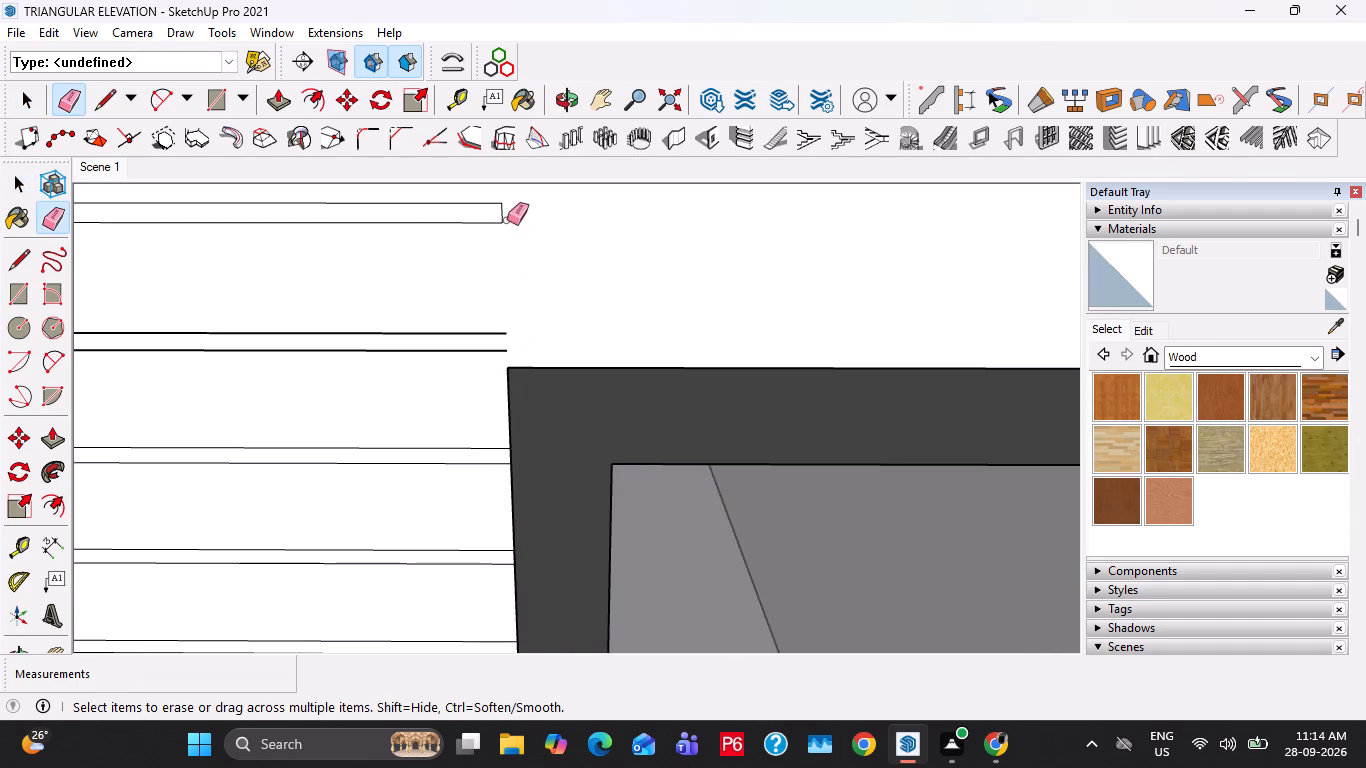
left_click(503, 213)
middle_click_drag(519, 251, 546, 420, "shift")
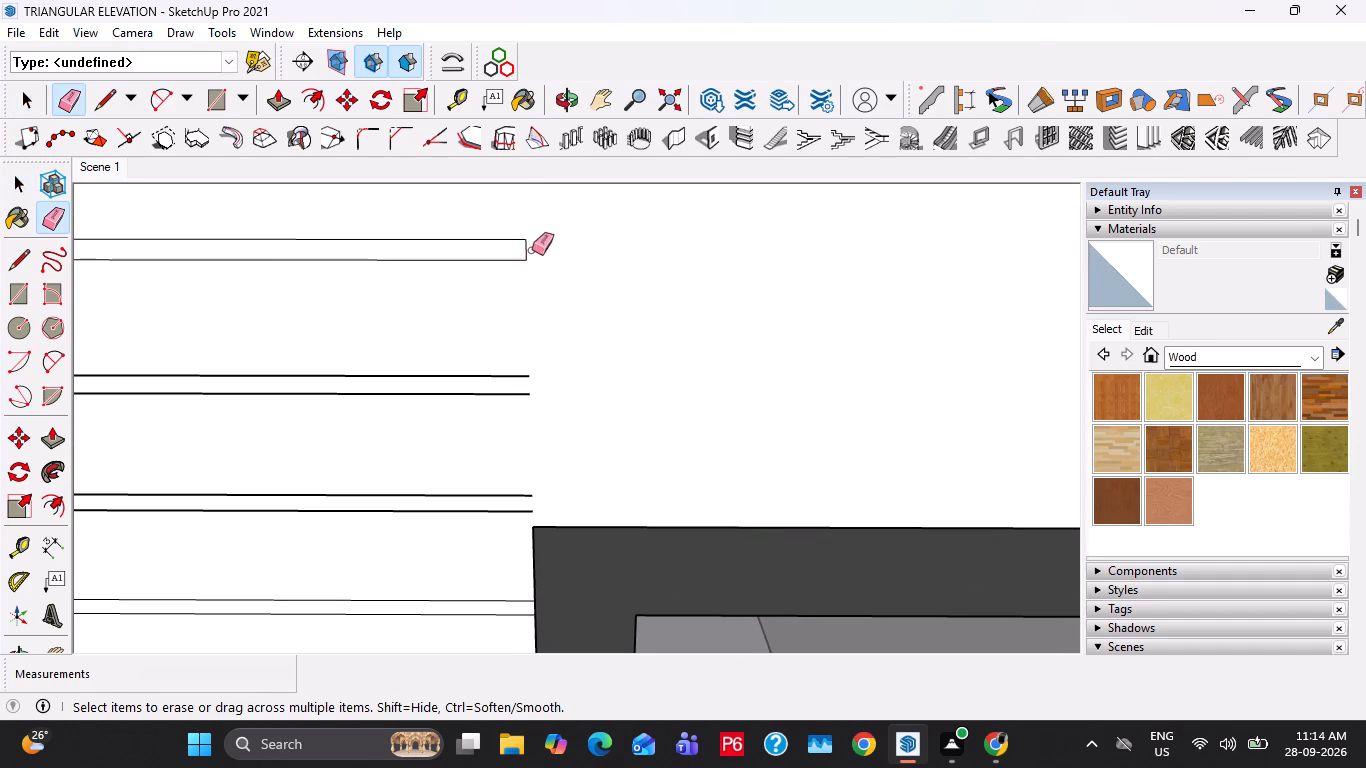
left_click(525, 253)
scroll(527, 281, "down", 4)
key("space")
Place guide lines along the upper and lower edges of the topmost groove strip, extending across the front wall.
middle_click_drag(528, 290, 550, 357, "shift")
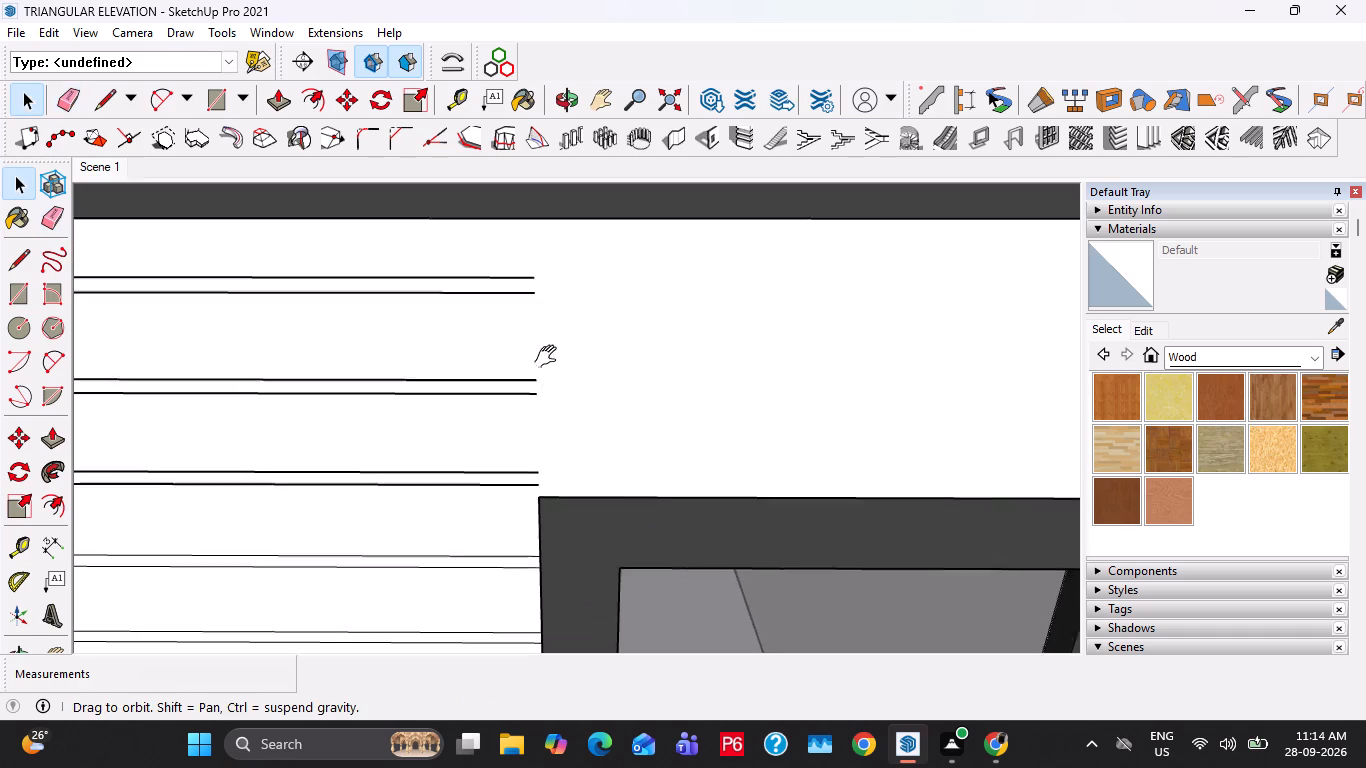
middle_click_drag(550, 357, 557, 276, "shift")
key("t")
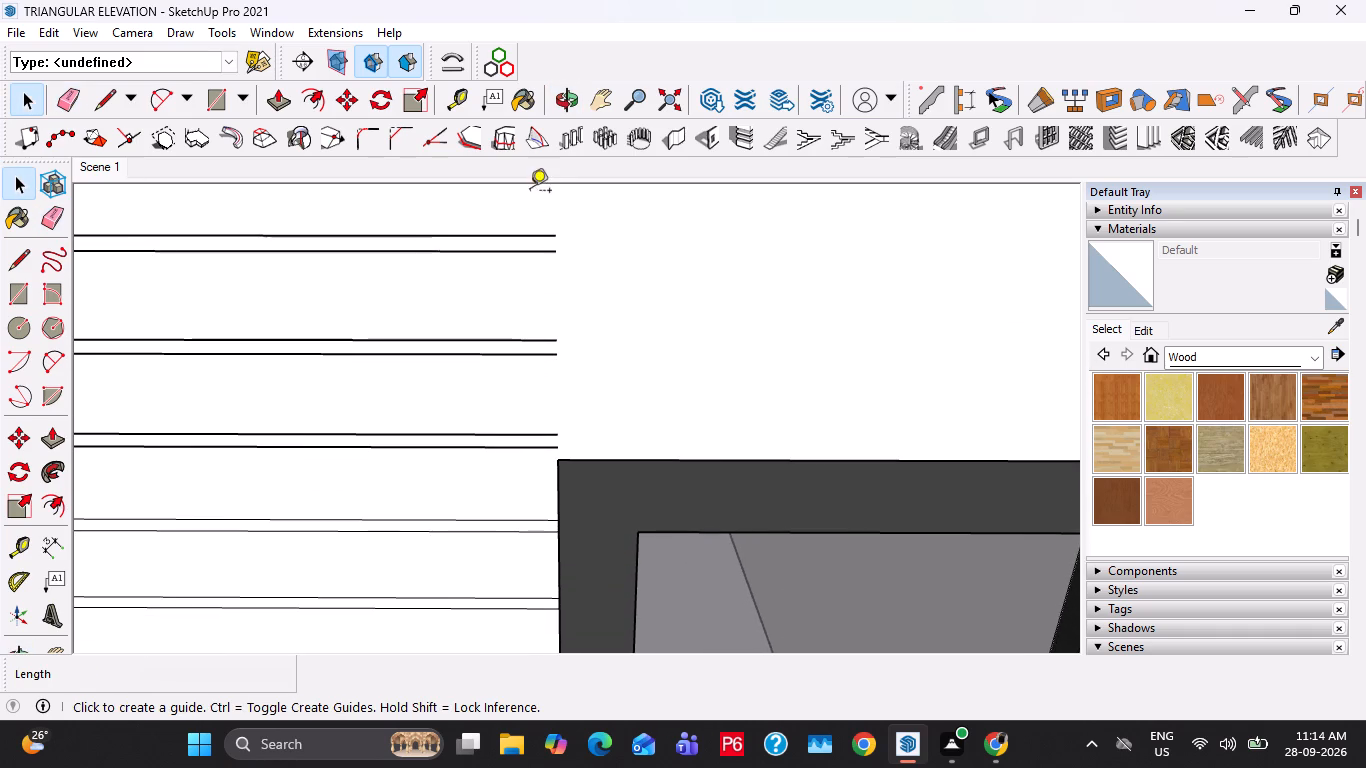
double_click(529, 232)
double_click(533, 251)
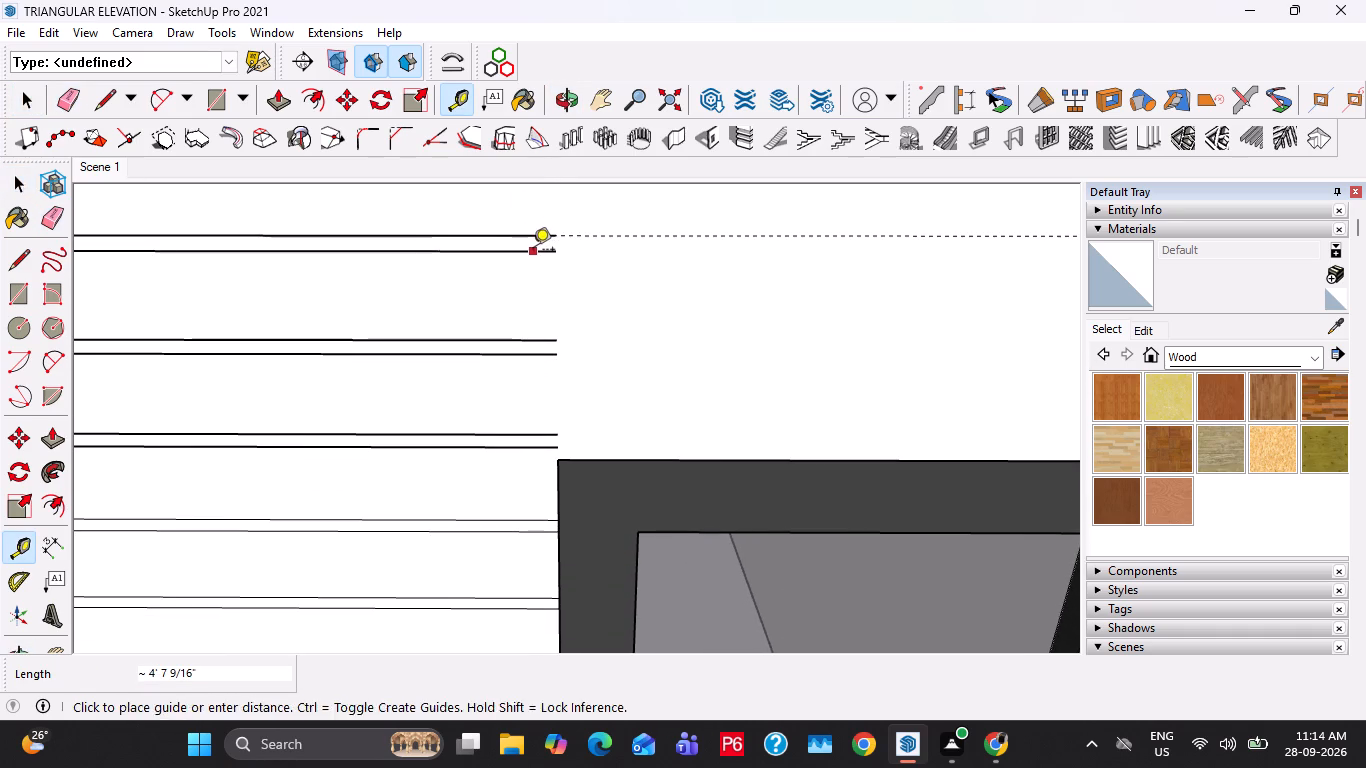
key("space")
Draw a line along the upper guide from the topmost strip's end to the right roof slope.
key("l")
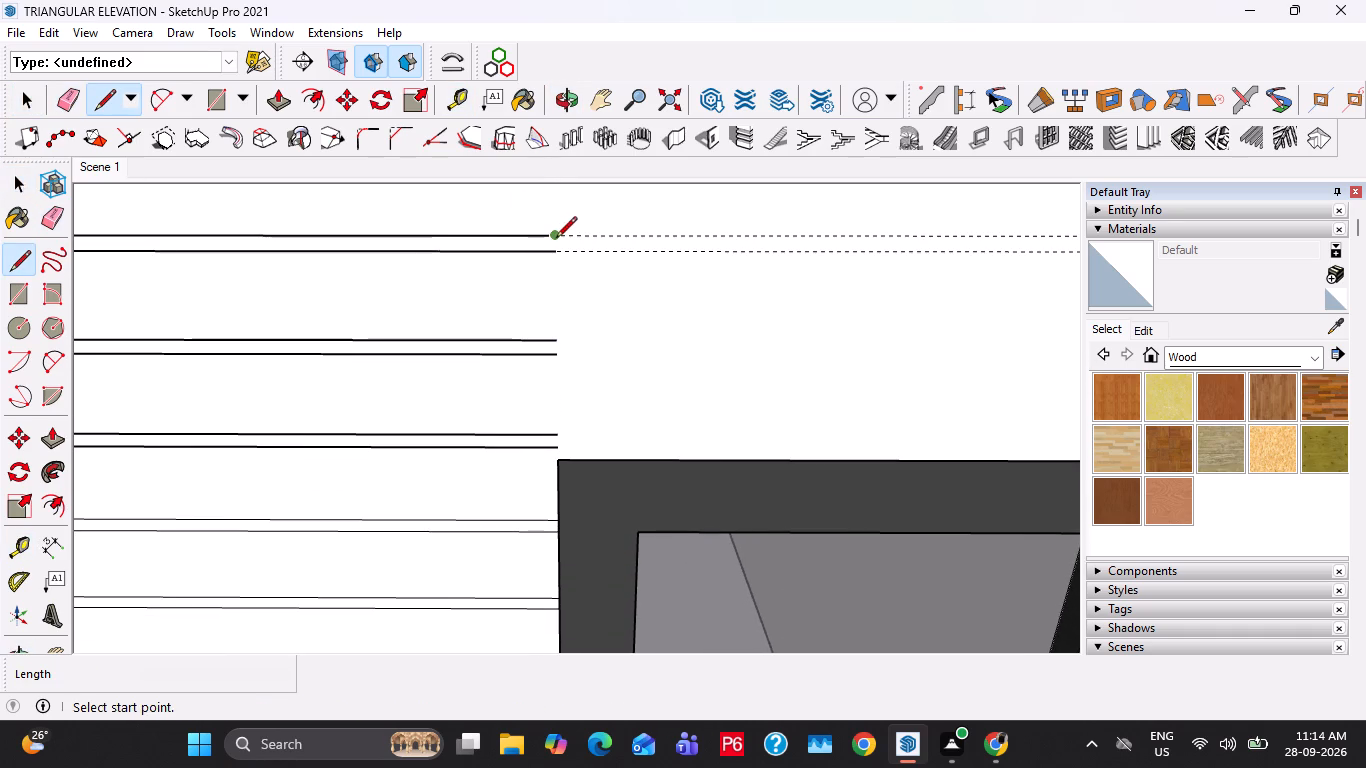
left_click(556, 239)
middle_click_drag(797, 278, 185, 334, "shift")
middle_click_drag(668, 356, 356, 339, "shift")
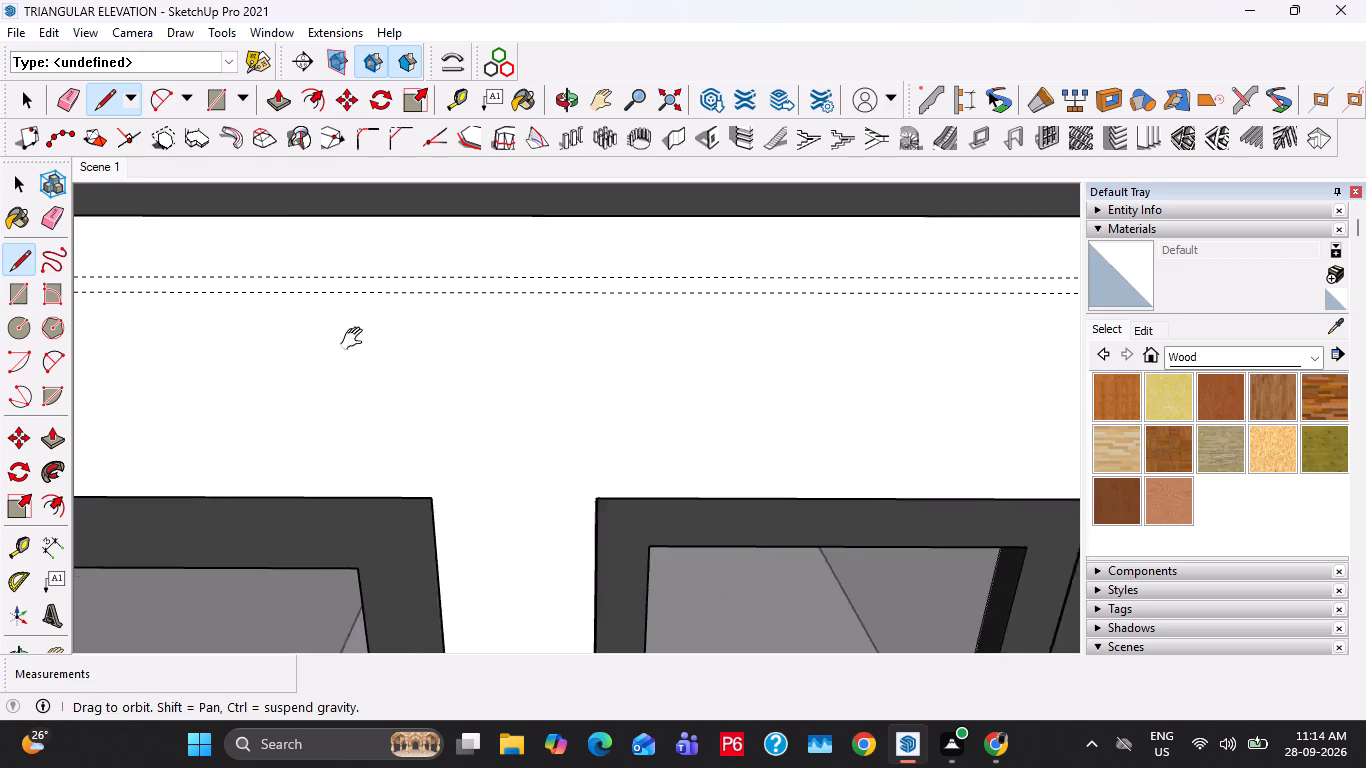
middle_click_drag(356, 339, 55, 342, "shift")
middle_click_drag(756, 350, 565, 293, "shift")
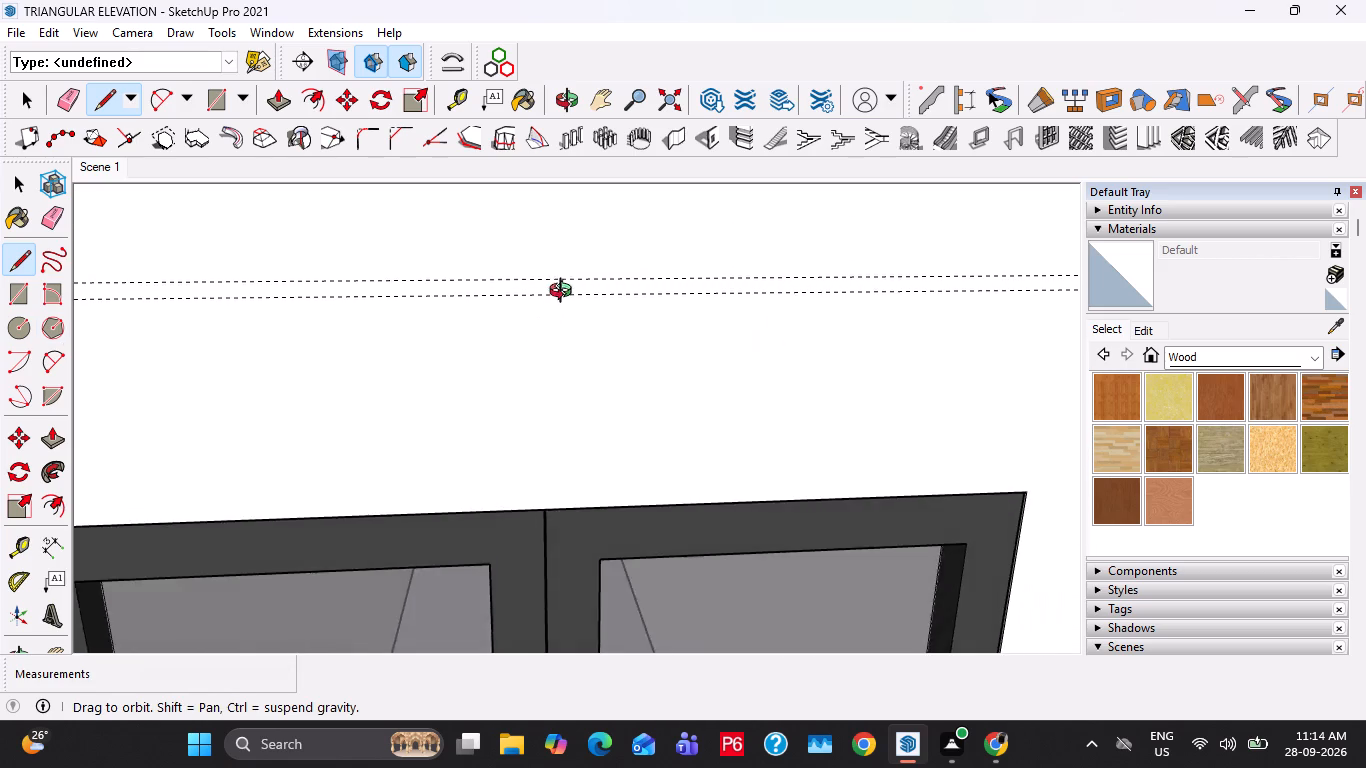
middle_click_drag(565, 293, 226, 397, "shift")
middle_click_drag(773, 439, 212, 441, "shift")
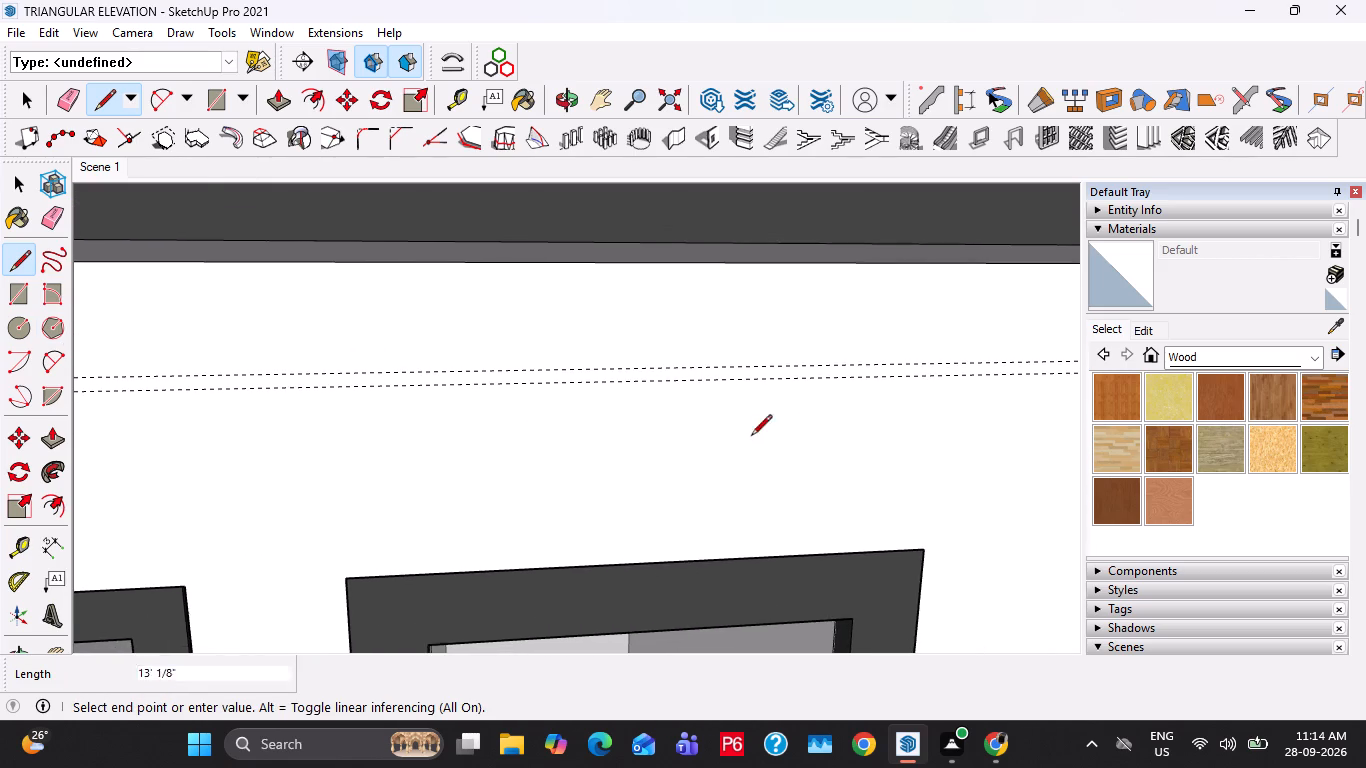
scroll(871, 408, "down", 5)
middle_click_drag(882, 421, 592, 291)
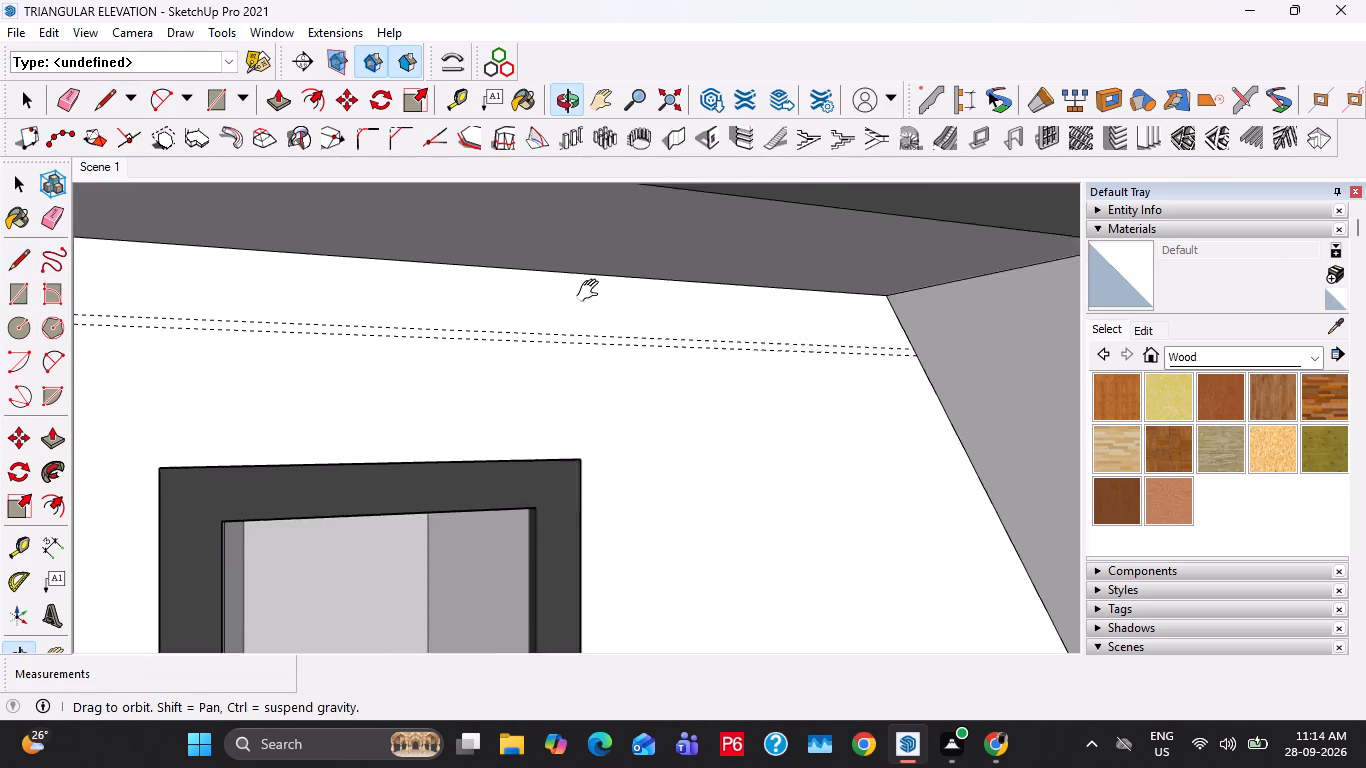
middle_click_drag(592, 291, 571, 291)
left_click(820, 329)
key("space")
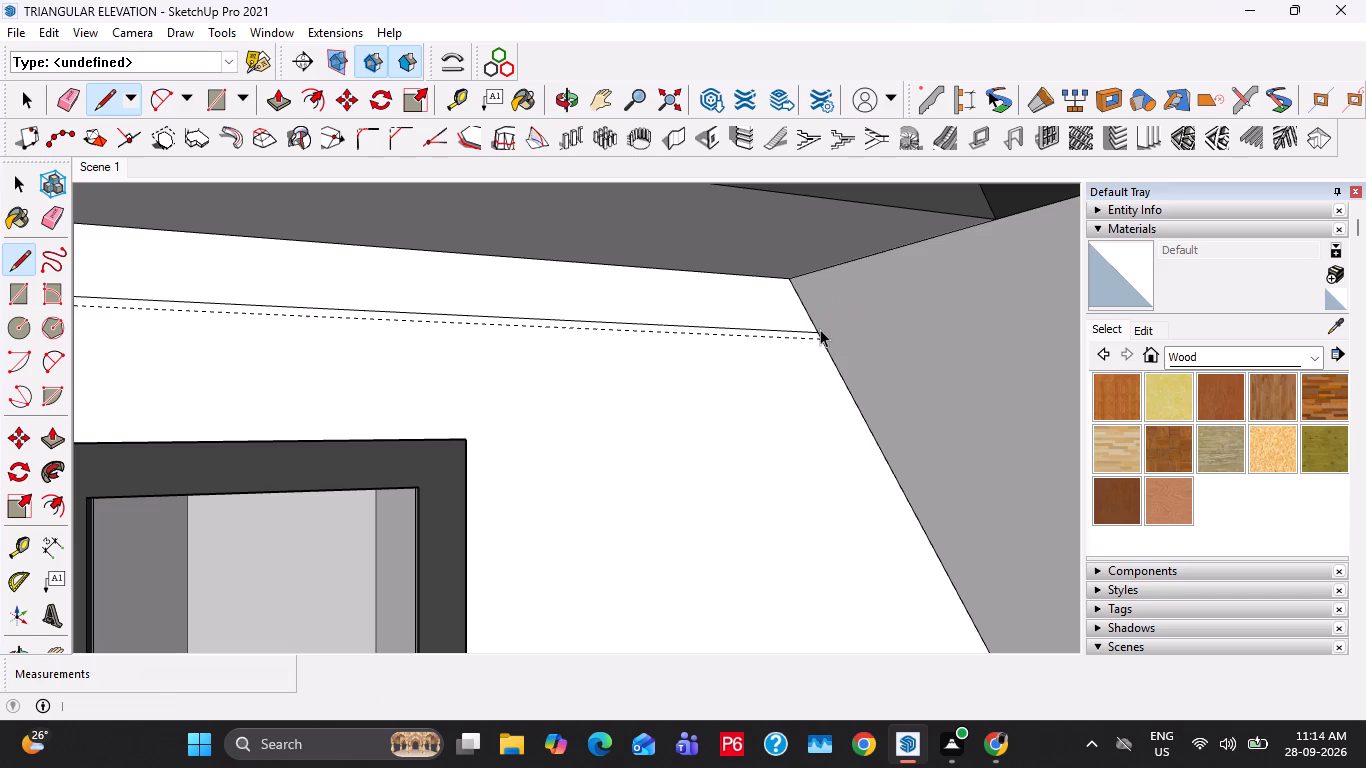
Draw a line about 20' 8" long along the lower guide from the right roof slope back to the topmost strip's end.
key("l")
scroll(824, 343, "up", 3)
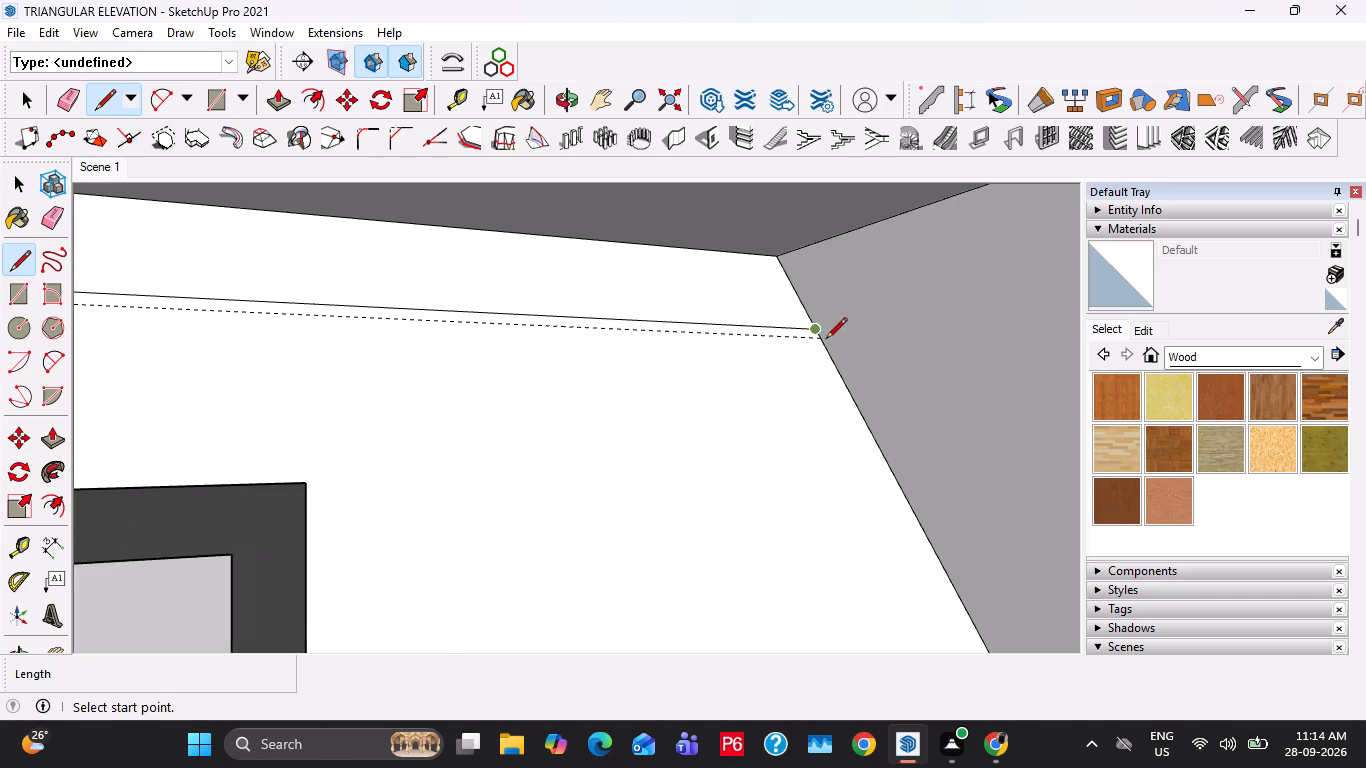
scroll(826, 340, "up", 7)
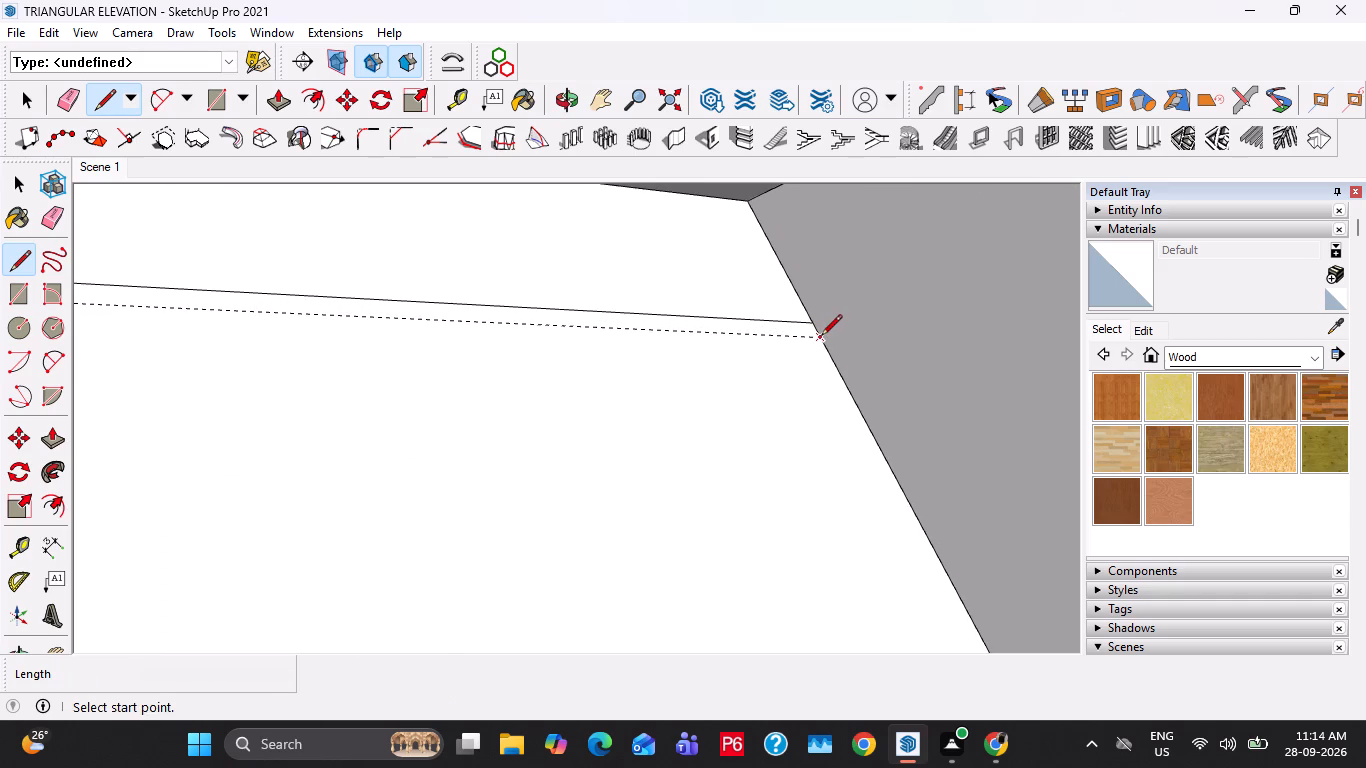
left_click(821, 337)
scroll(680, 362, "down", 18)
middle_click_drag(405, 408, 988, 405, "shift")
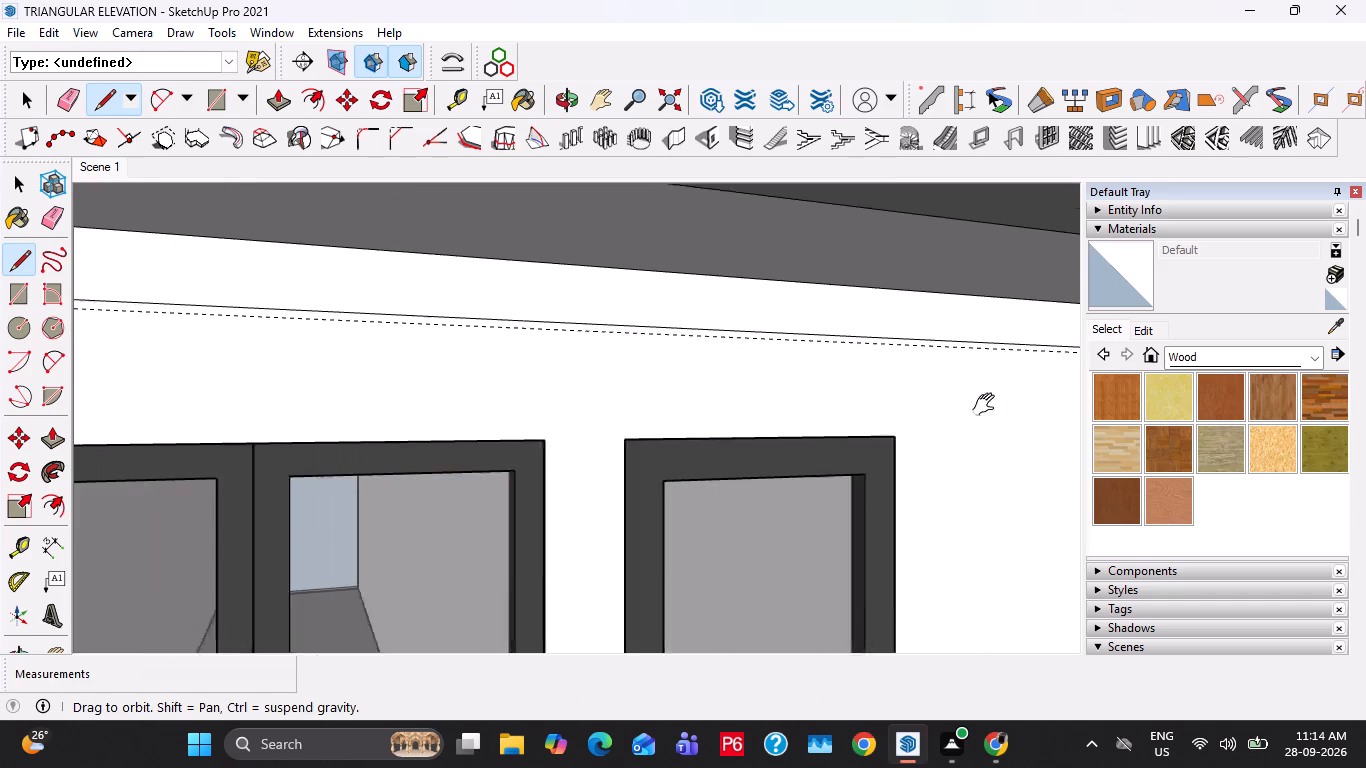
middle_click_drag(988, 405, 1365, 409, "shift")
middle_click_drag(493, 367, 1039, 405, "shift")
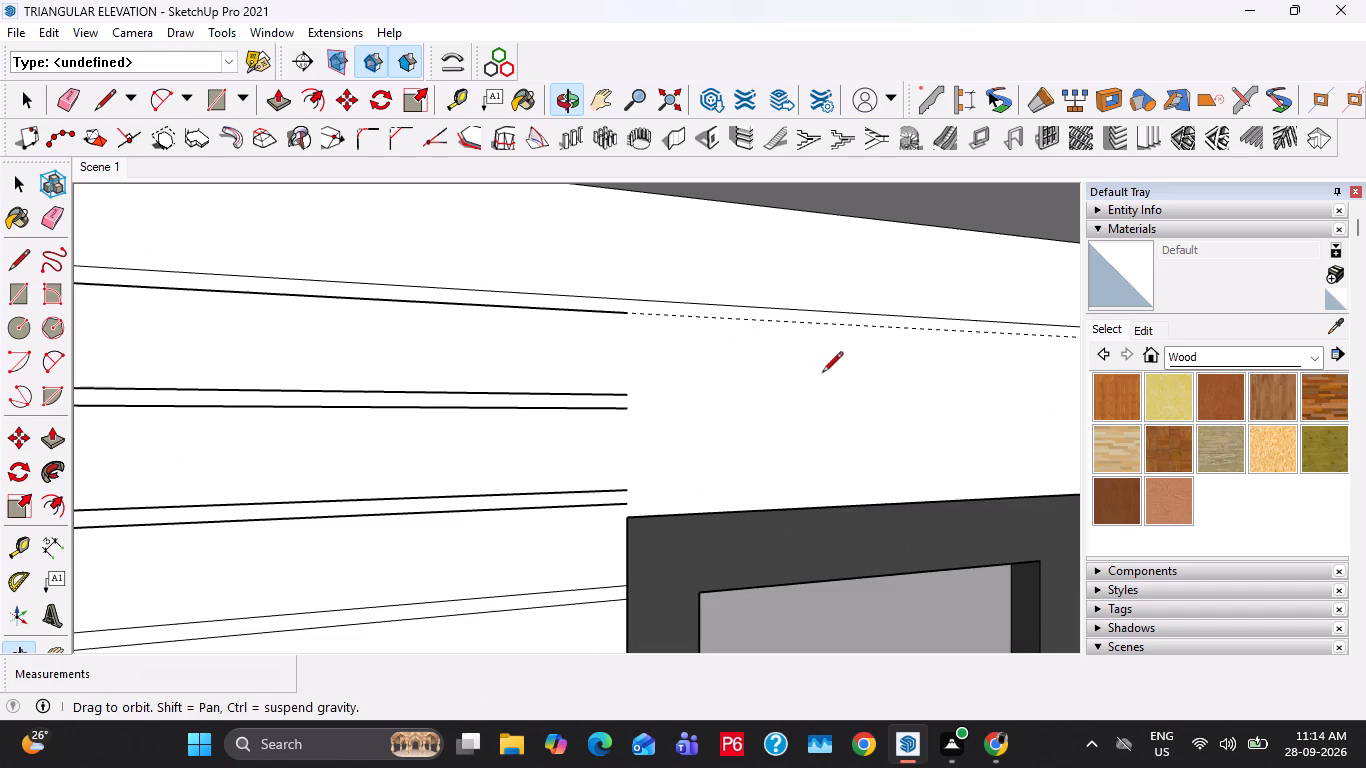
left_click(615, 315)
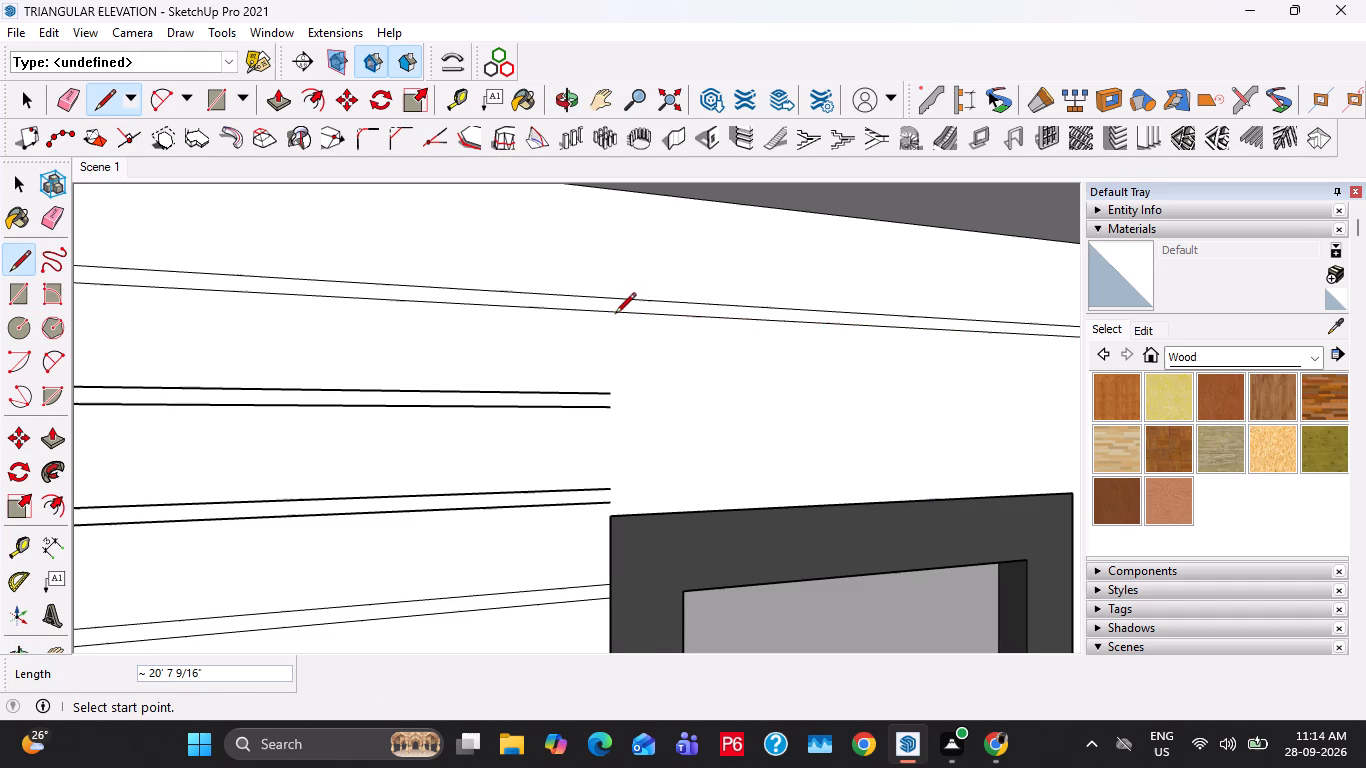
Copy the full-width topmost groove strip 7" down onto the second strip, and copy that one down onto the third.
key("space")
key("space")
double_click(618, 304)
key("m")
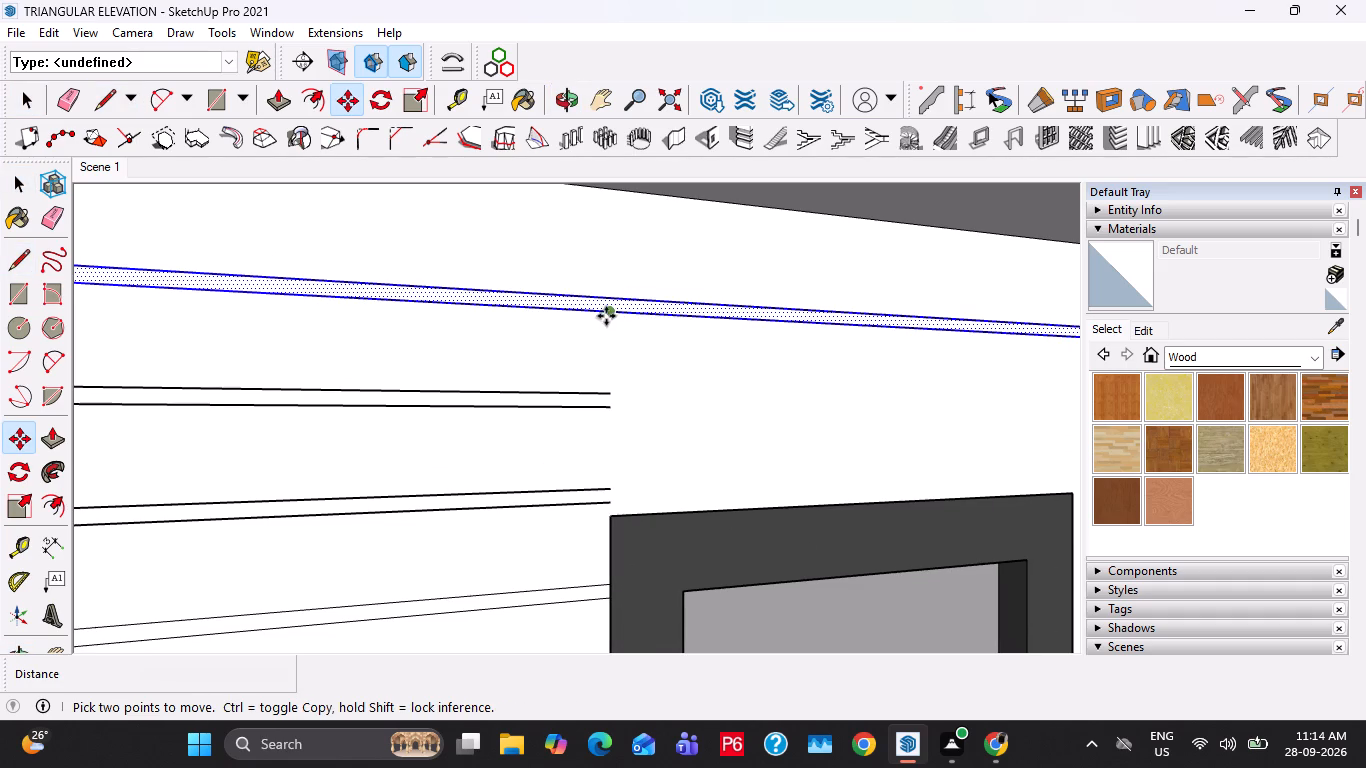
left_click(609, 314, "ctrl")
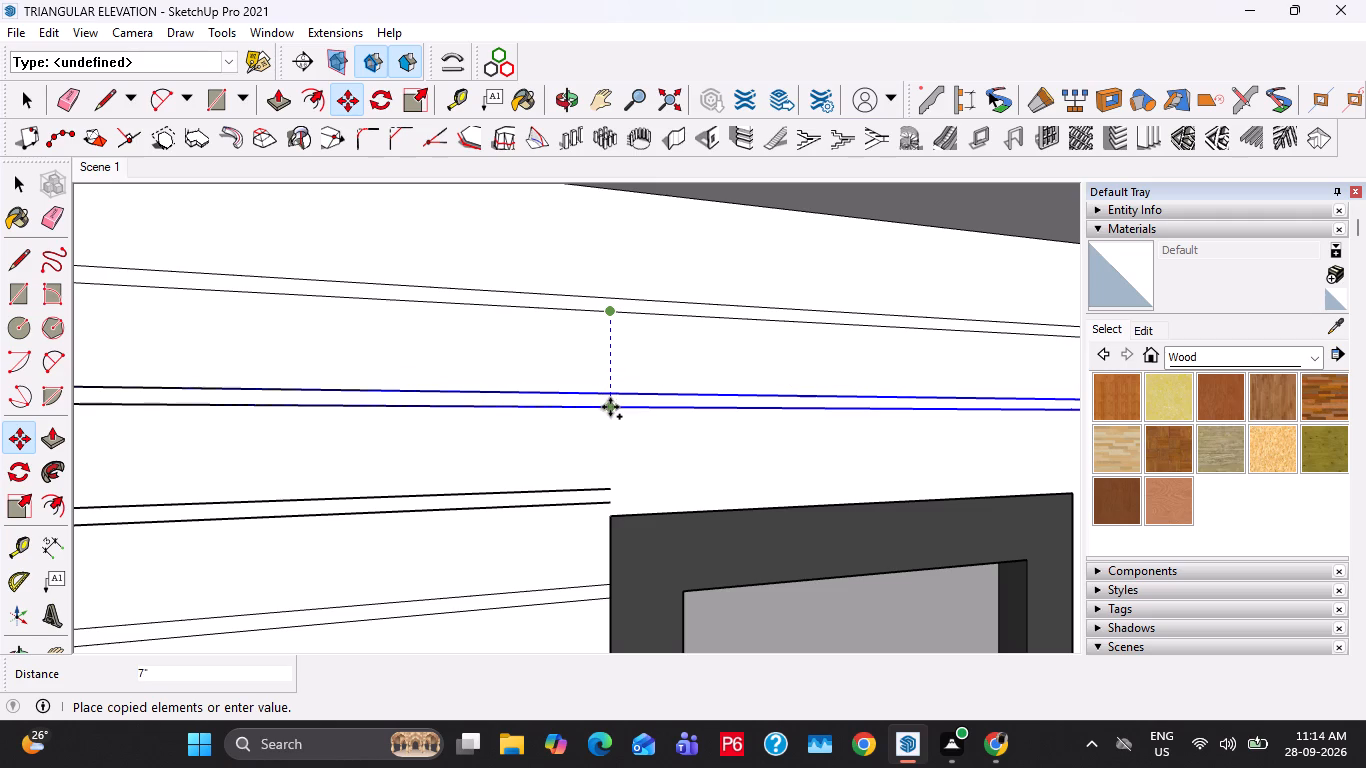
left_click(610, 407)
key("space")
scroll(550, 378, "down", 5)
key("space")
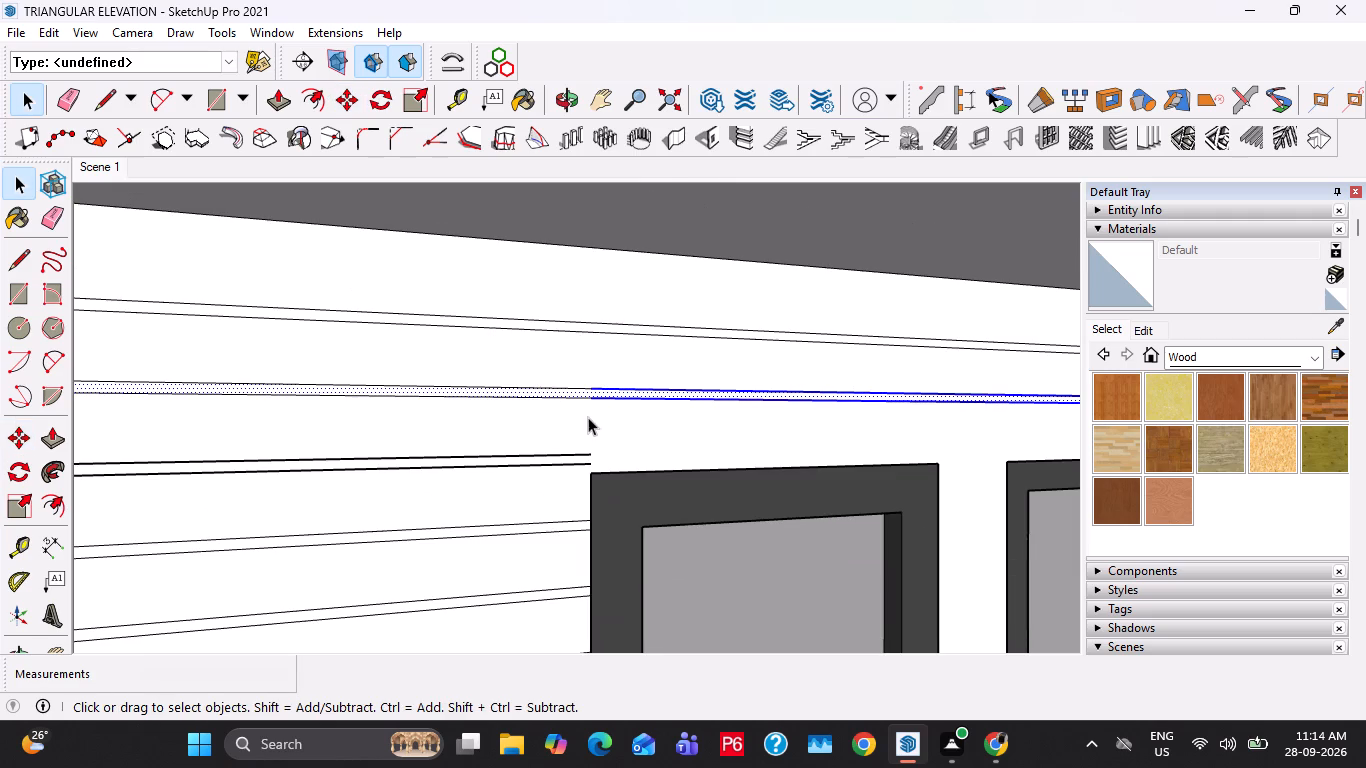
key("m")
left_click(591, 401)
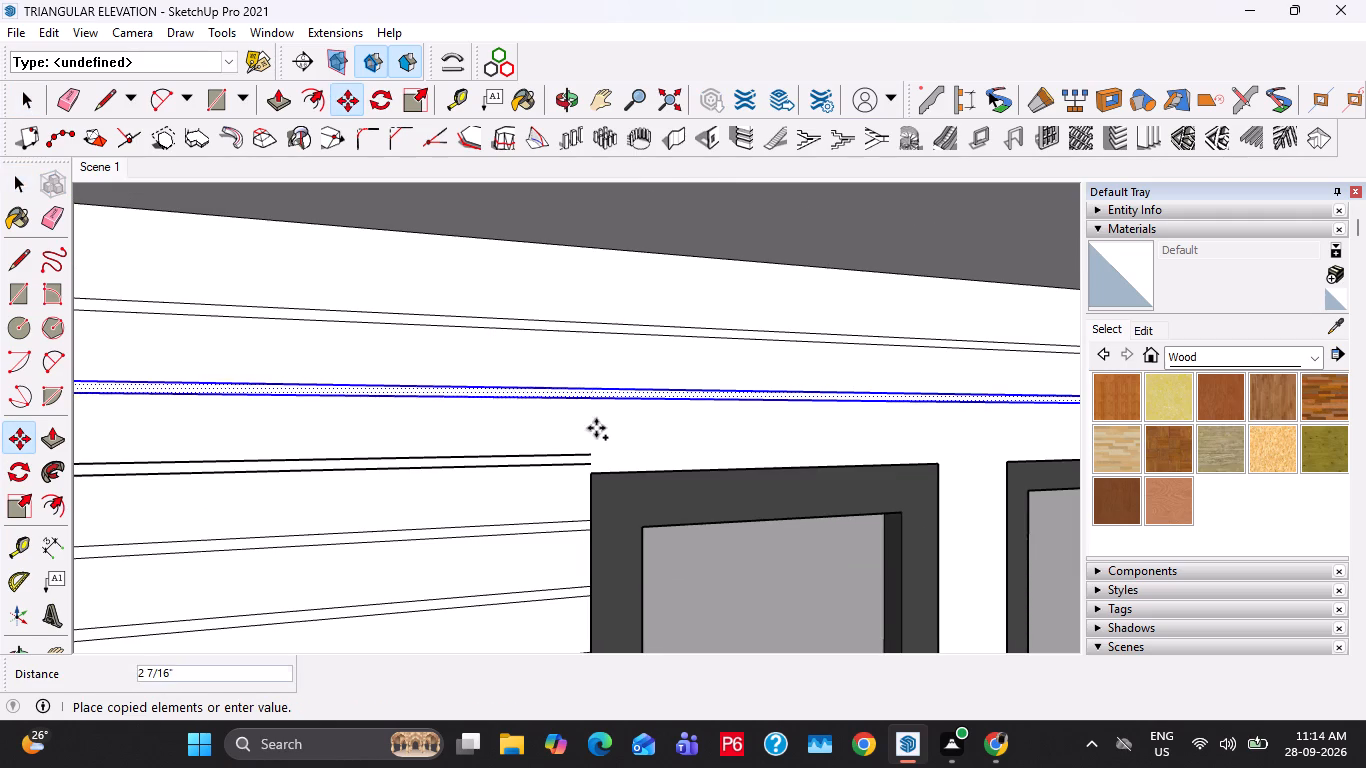
left_click(590, 466)
key("space")
key("space")
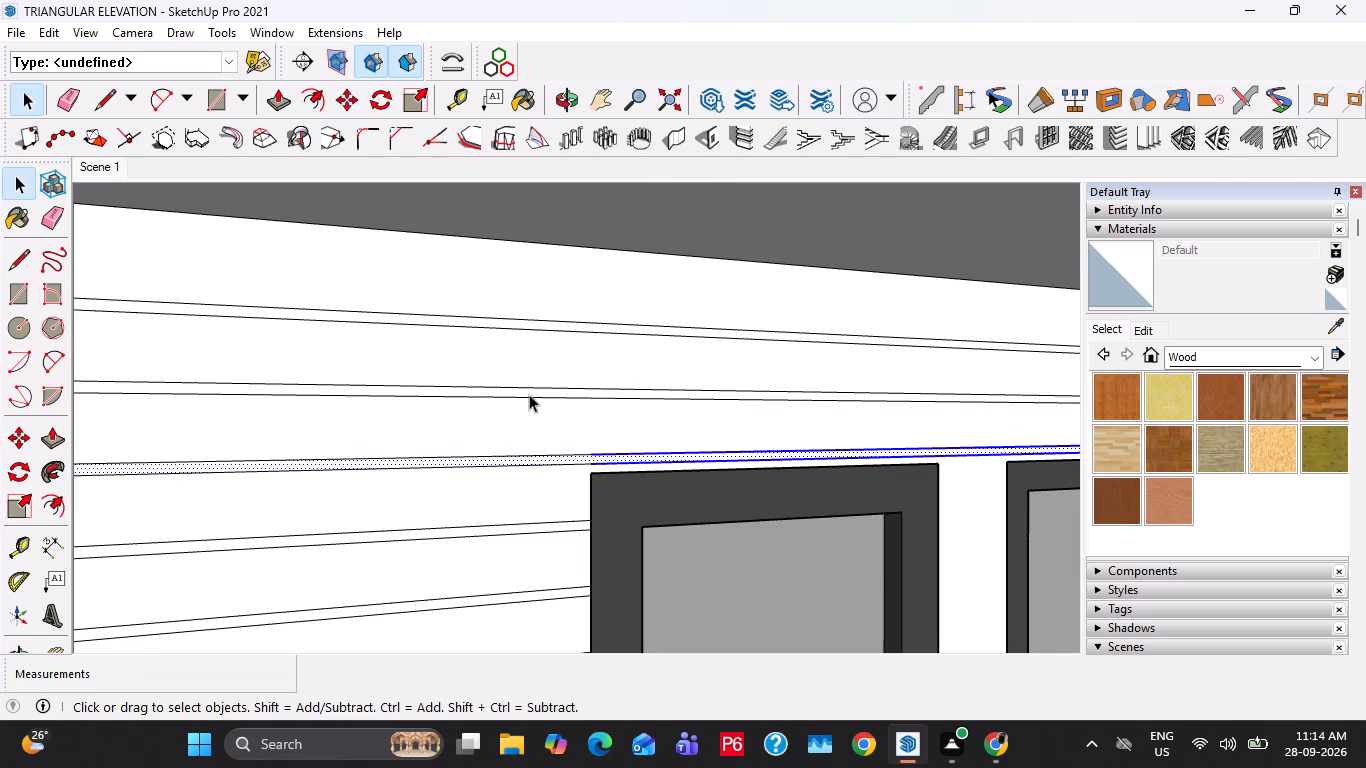
Erase the slanted leftover edges inside the second and third groove strips near the left roof slope.
scroll(526, 396, "down", 5)
left_click(606, 424)
scroll(151, 424, "up", 10)
key("e")
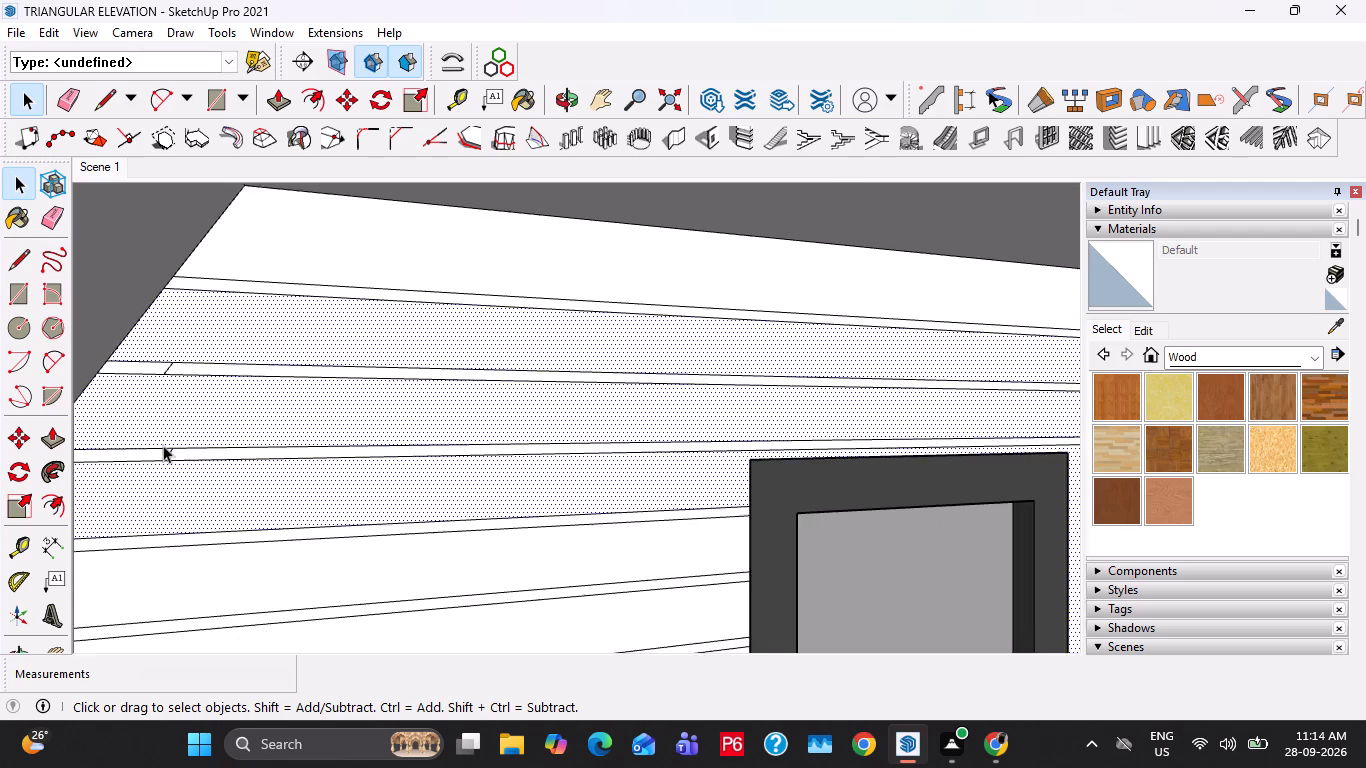
scroll(163, 445, "up", 1)
left_click(170, 457)
left_click(171, 348)
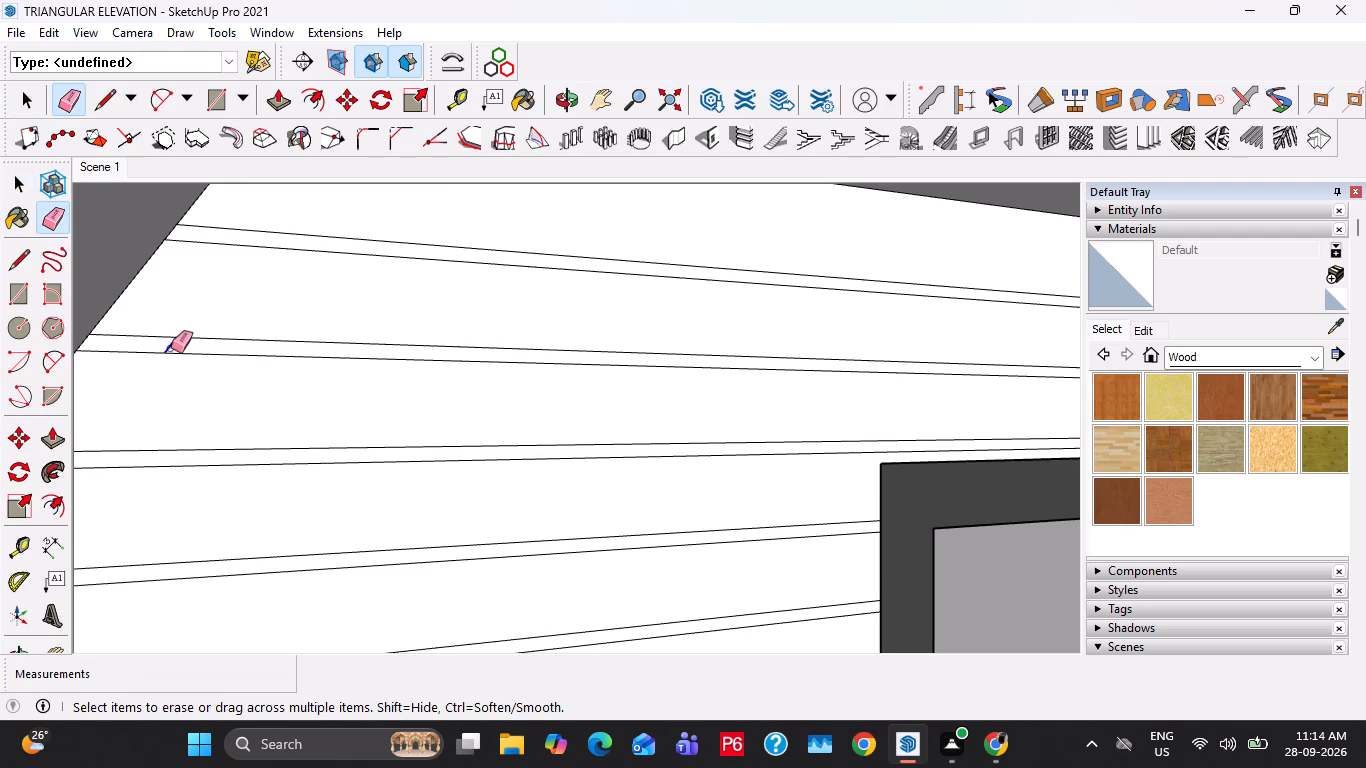
scroll(171, 346, "down", 18)
middle_click_drag(783, 391, 713, 404, "shift")
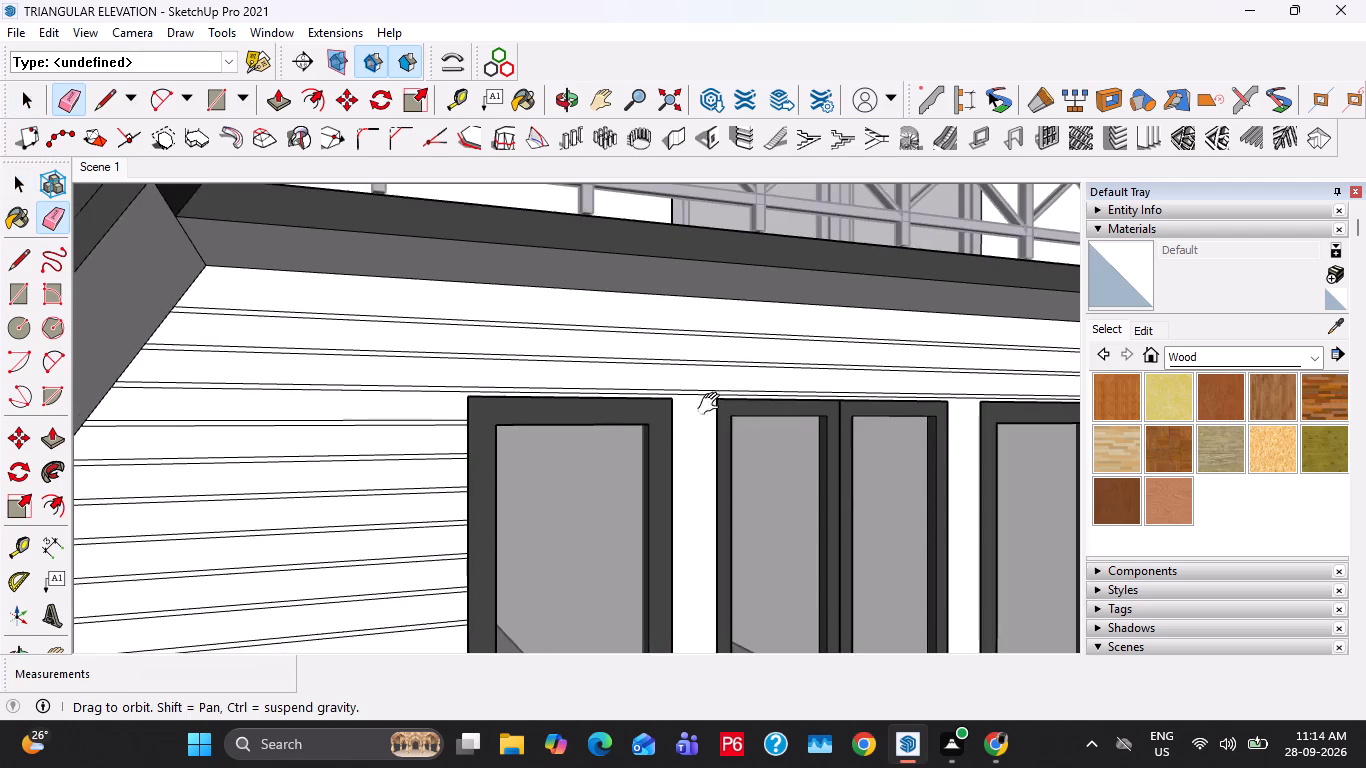
middle_click_drag(713, 404, 566, 391, "shift")
scroll(331, 387, "up", 9)
key("space")
scroll(214, 352, "down", 5)
key("space")
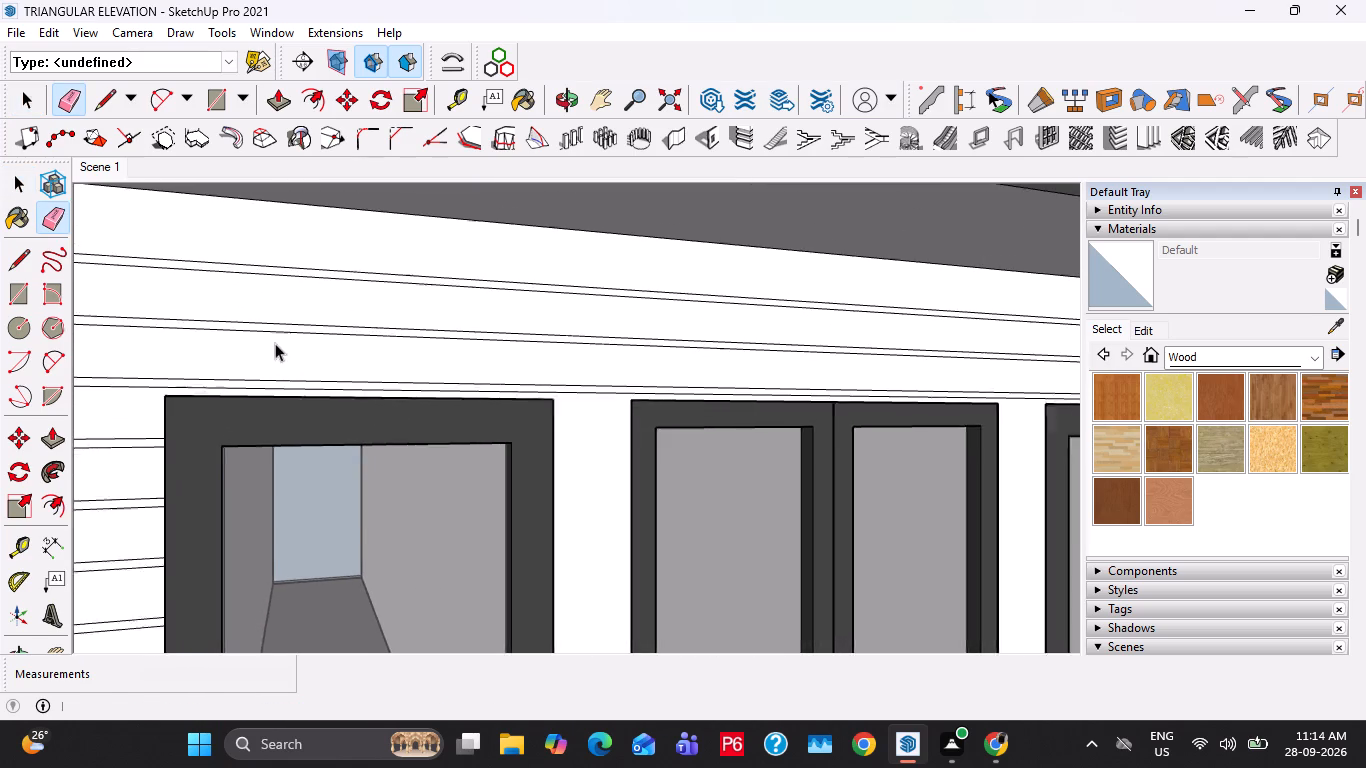
Place guide lines along both edges of the second and third groove strips, extending them to the right roof slope.
scroll(275, 343, "down", 20)
scroll(275, 343, "down", 7)
scroll(352, 403, "down", 5)
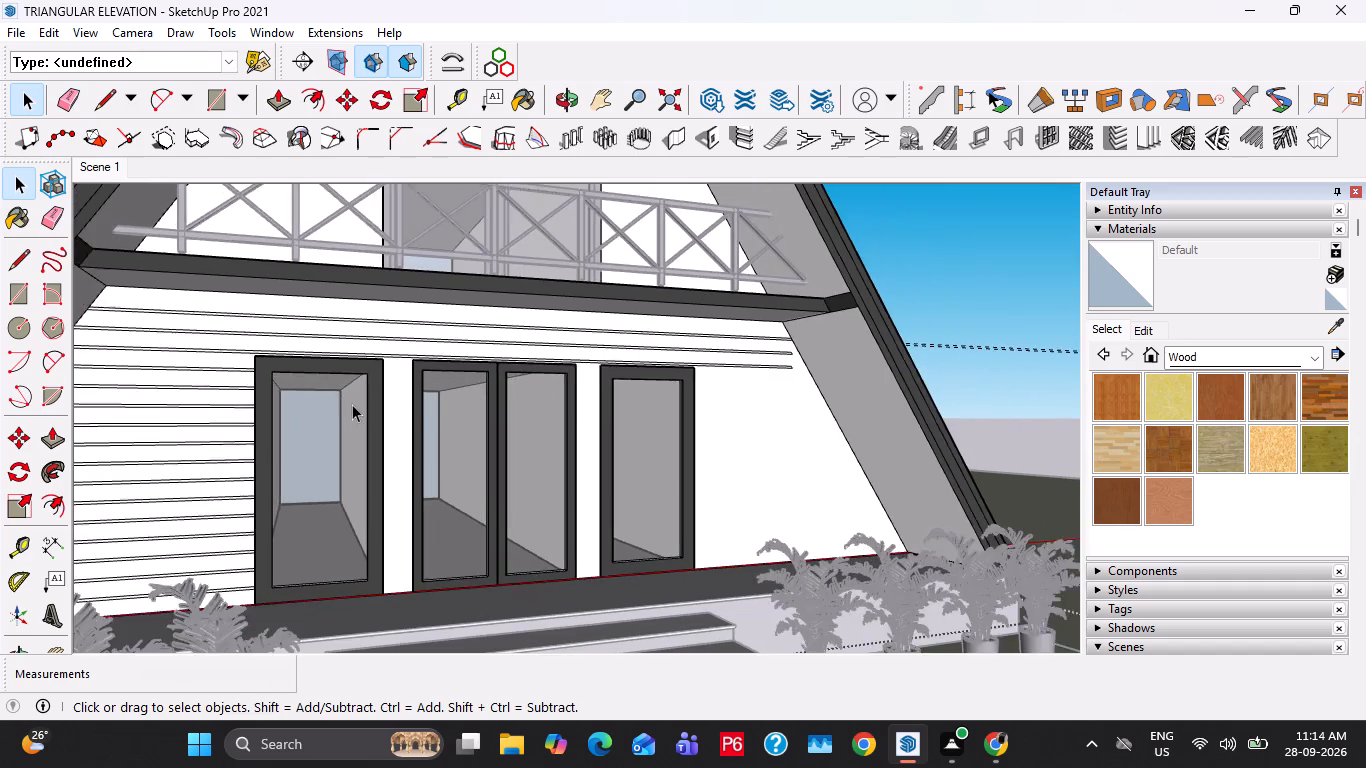
middle_click_drag(542, 410, 490, 451)
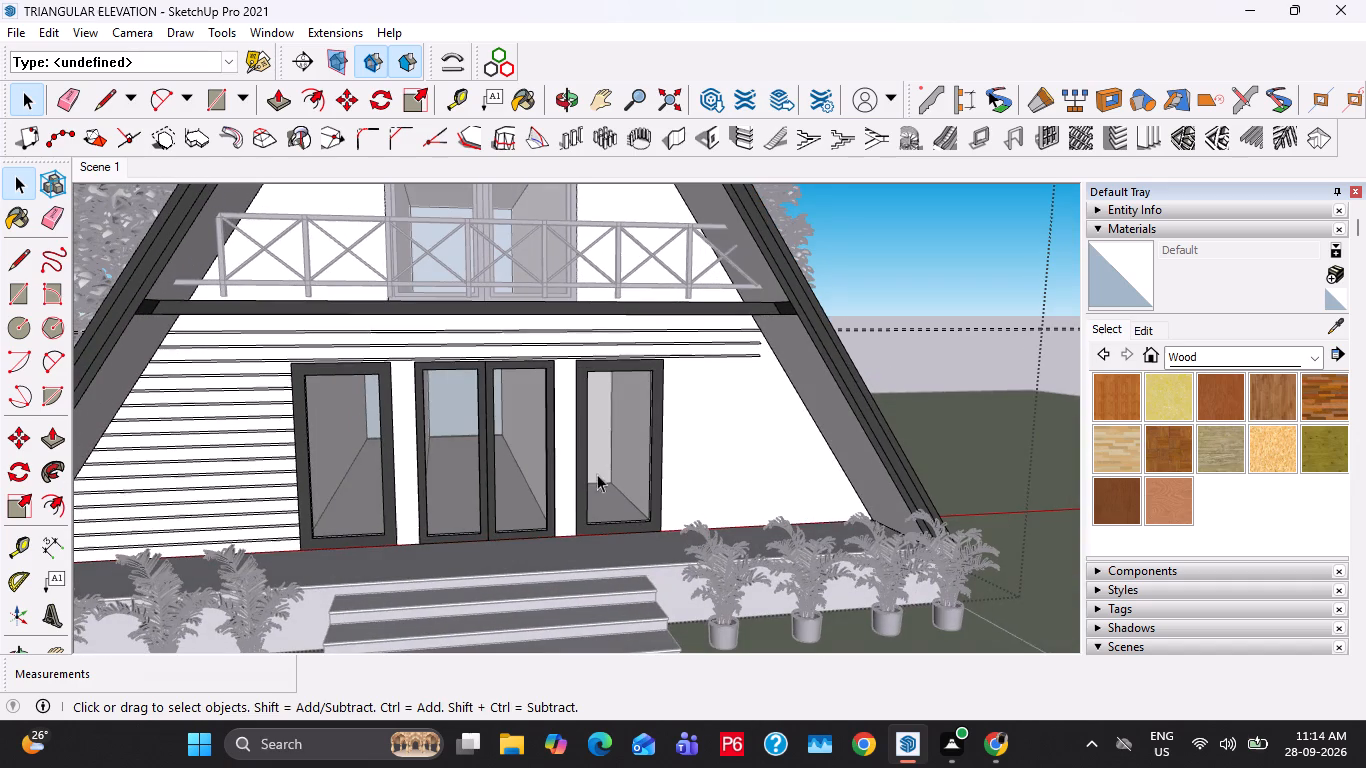
scroll(725, 554, "up", 5)
scroll(751, 472, "up", 4)
scroll(765, 157, "up", 5)
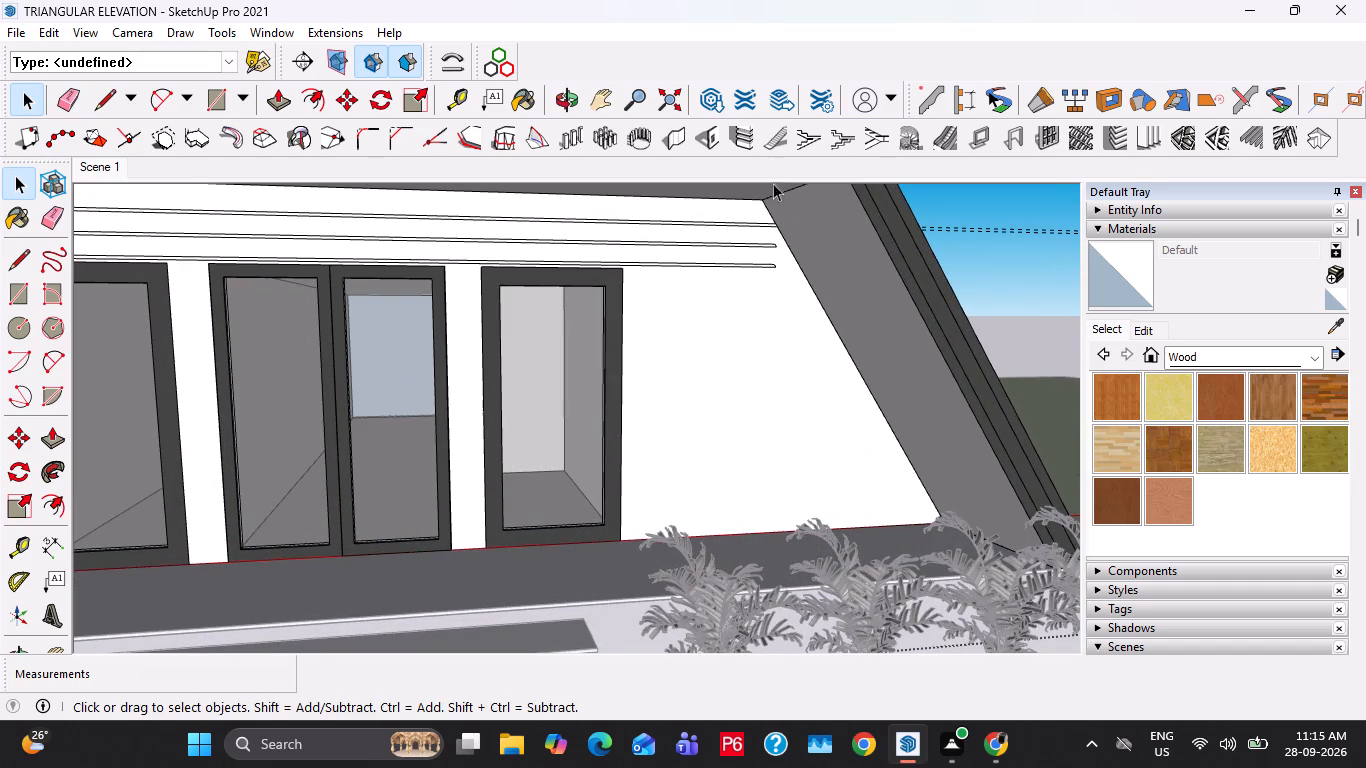
scroll(773, 183, "up", 17)
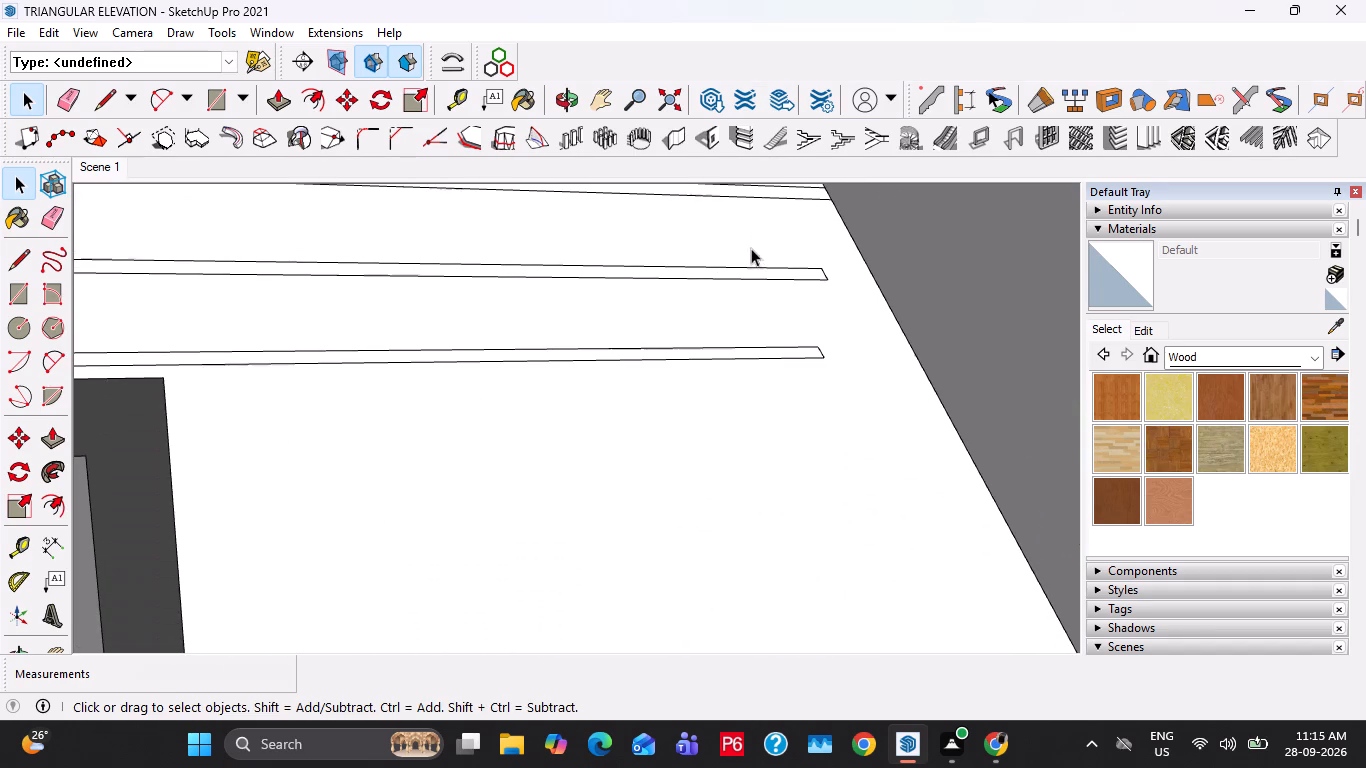
key("t")
double_click(757, 273)
double_click(786, 282)
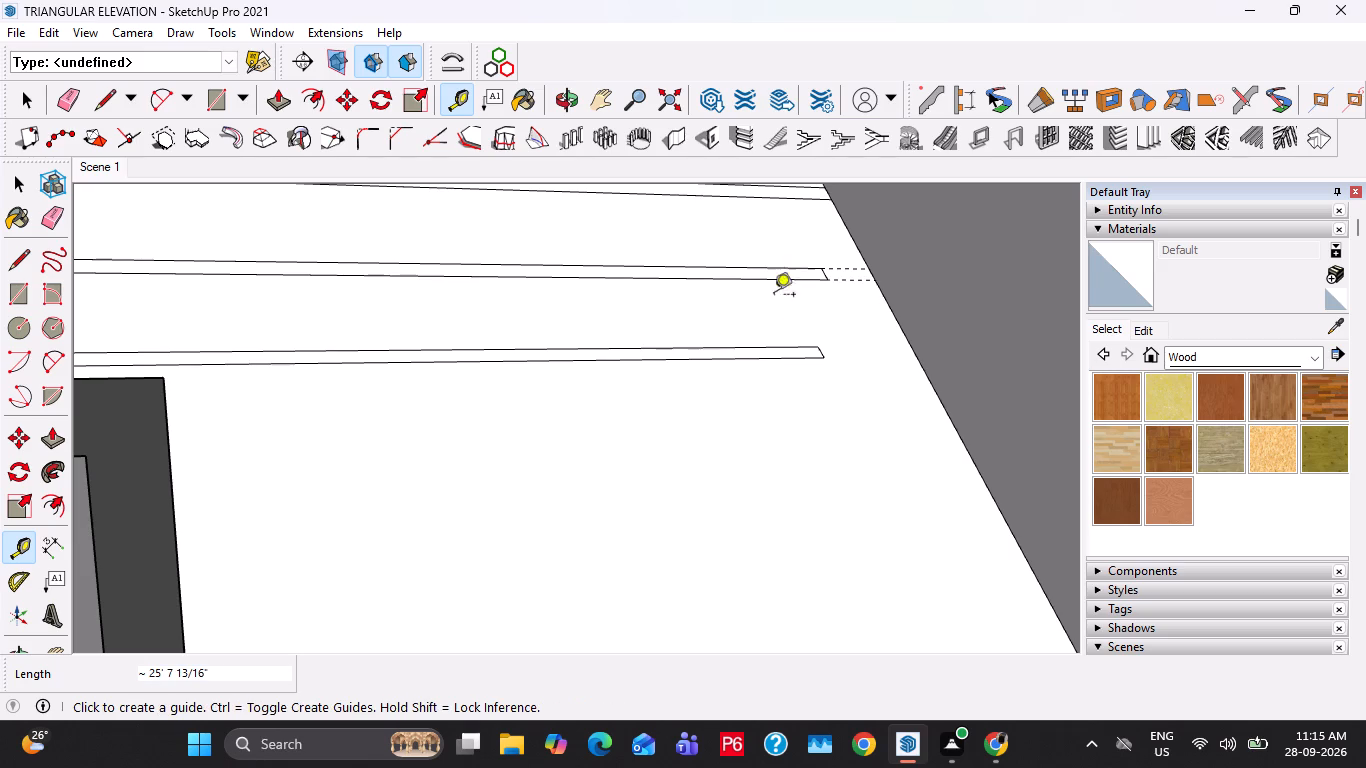
double_click(799, 349)
double_click(800, 357)
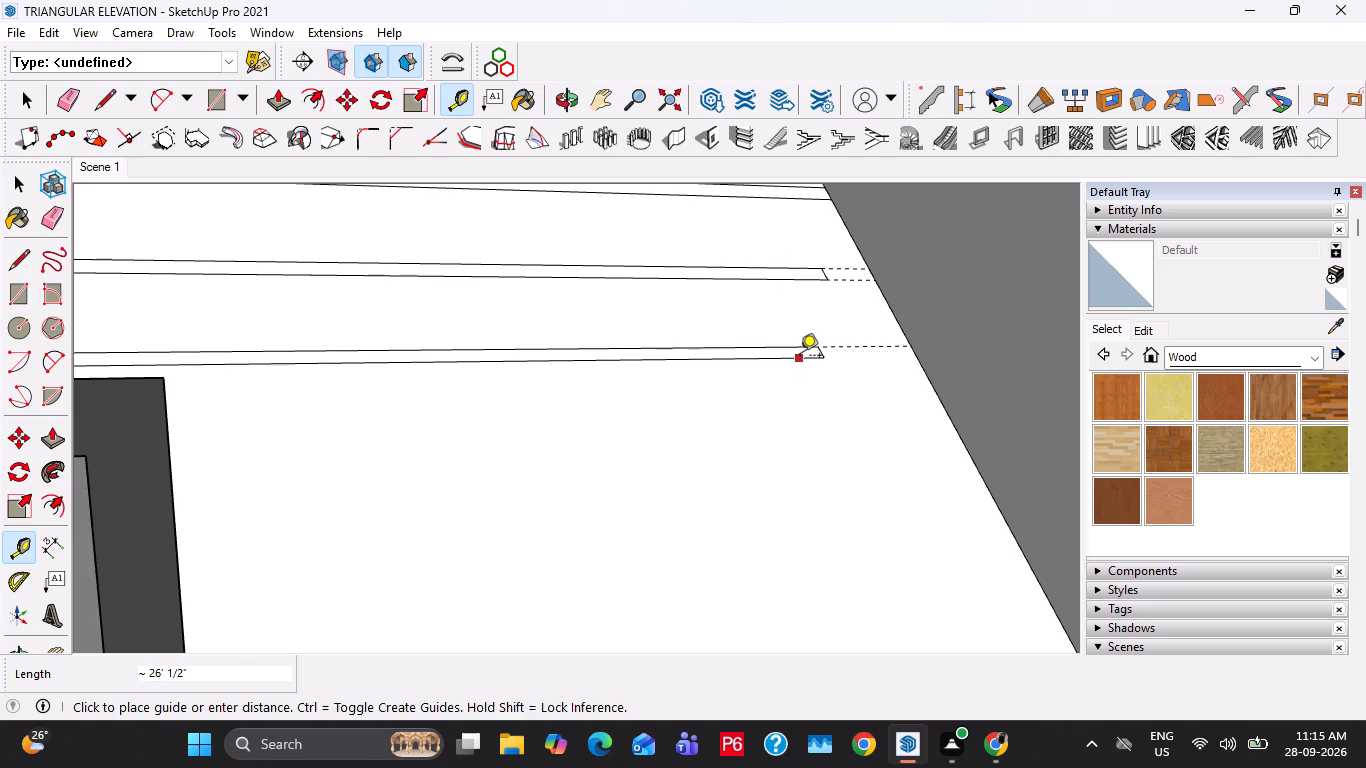
key("space")
Extend the third groove strip's two edges about 9 5/16" along the guides to the right roof slope and erase its slanted end edge.
key("l")
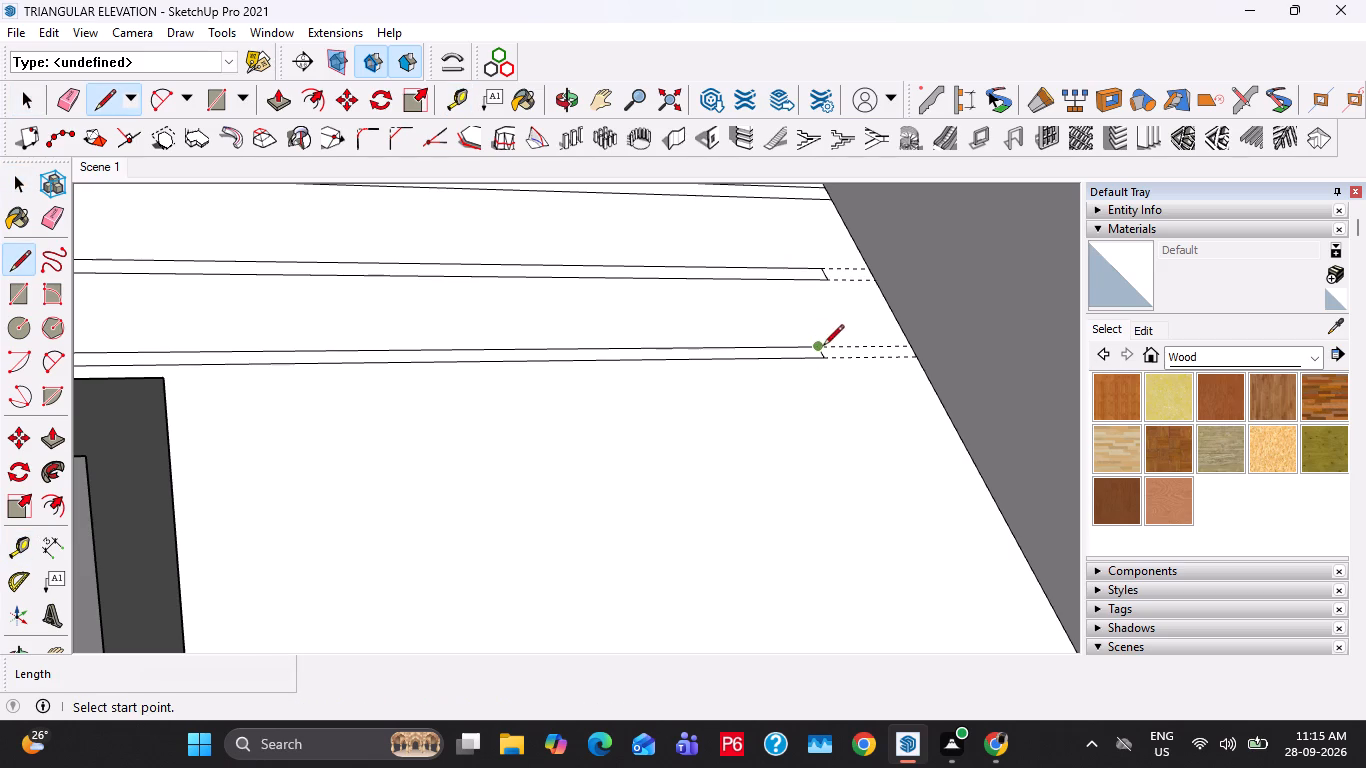
left_click(823, 347)
left_click(909, 347)
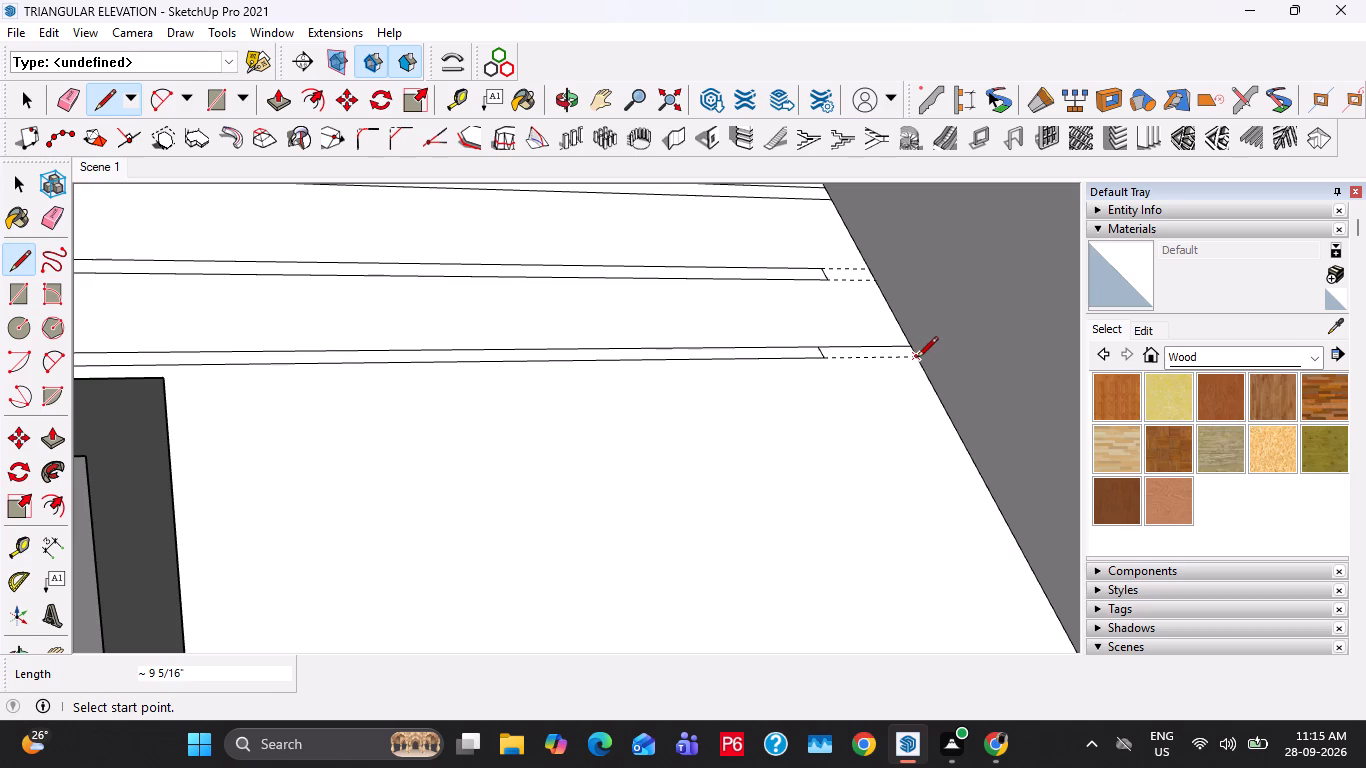
left_click(917, 359)
left_click(828, 360)
scroll(830, 356, "up", 3)
key("space")
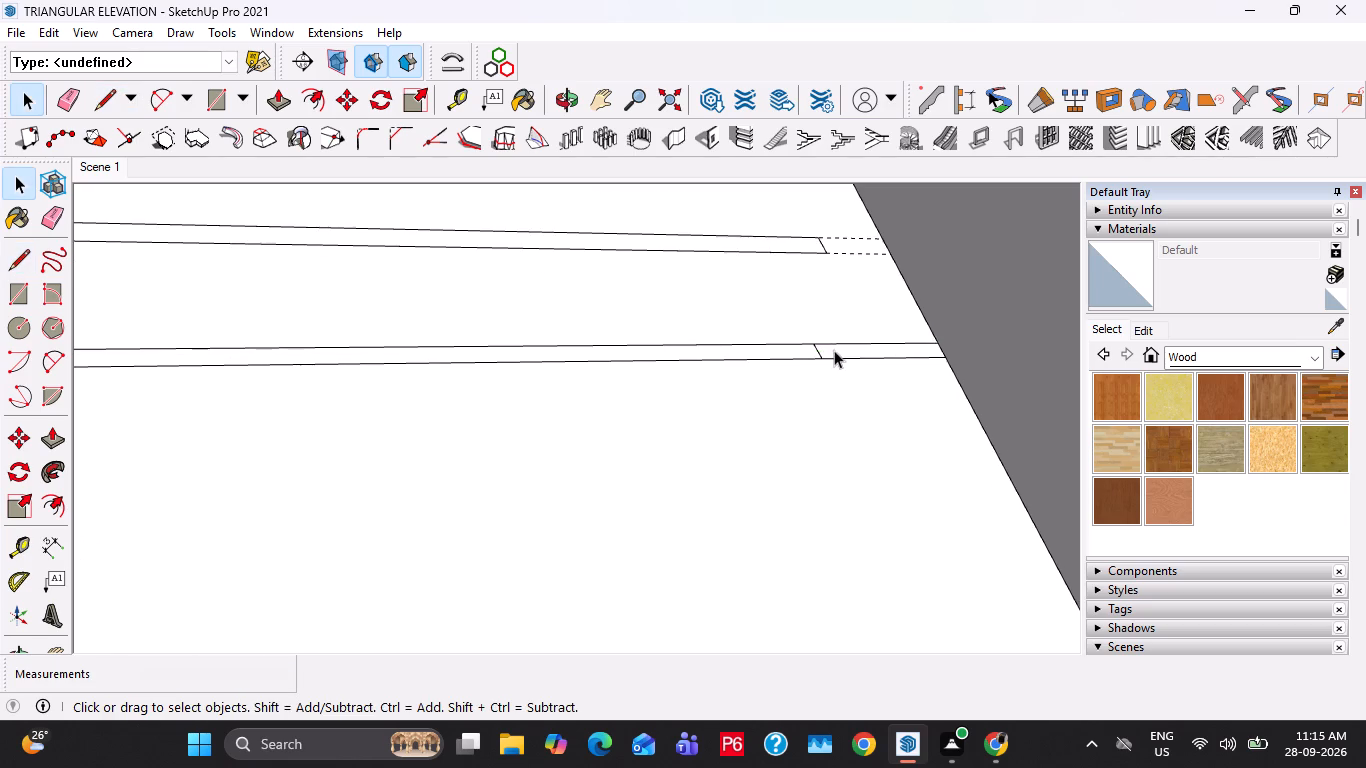
scroll(834, 350, "up", 5)
key("e")
scroll(827, 342, "up", 1)
left_click_drag(810, 349, 800, 360)
key("space")
scroll(796, 356, "down", 5)
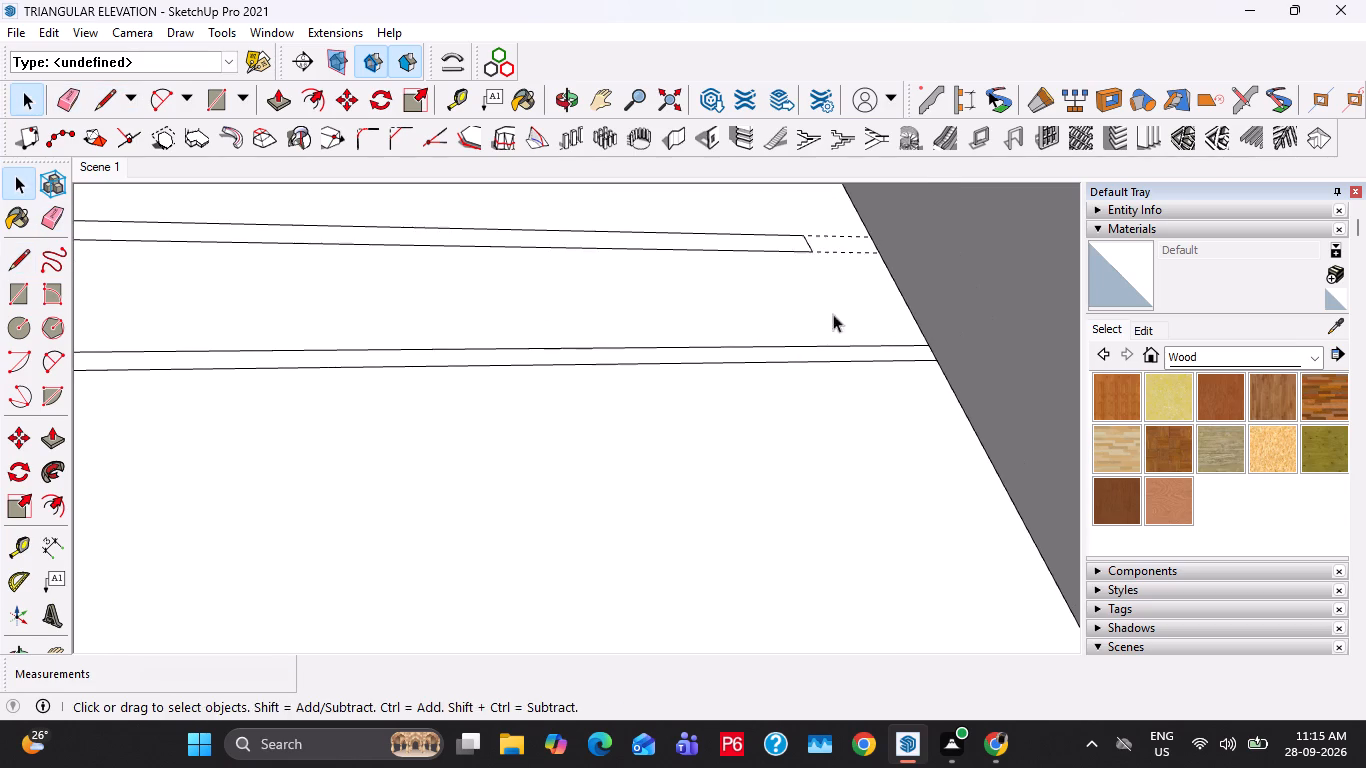
Extend the second groove strip's two edges about 4 11/16" along the guides to the right roof slope and erase its slanted end edge.
middle_click_drag(847, 286, 826, 385, "shift")
scroll(781, 344, "up", 3)
key("t")
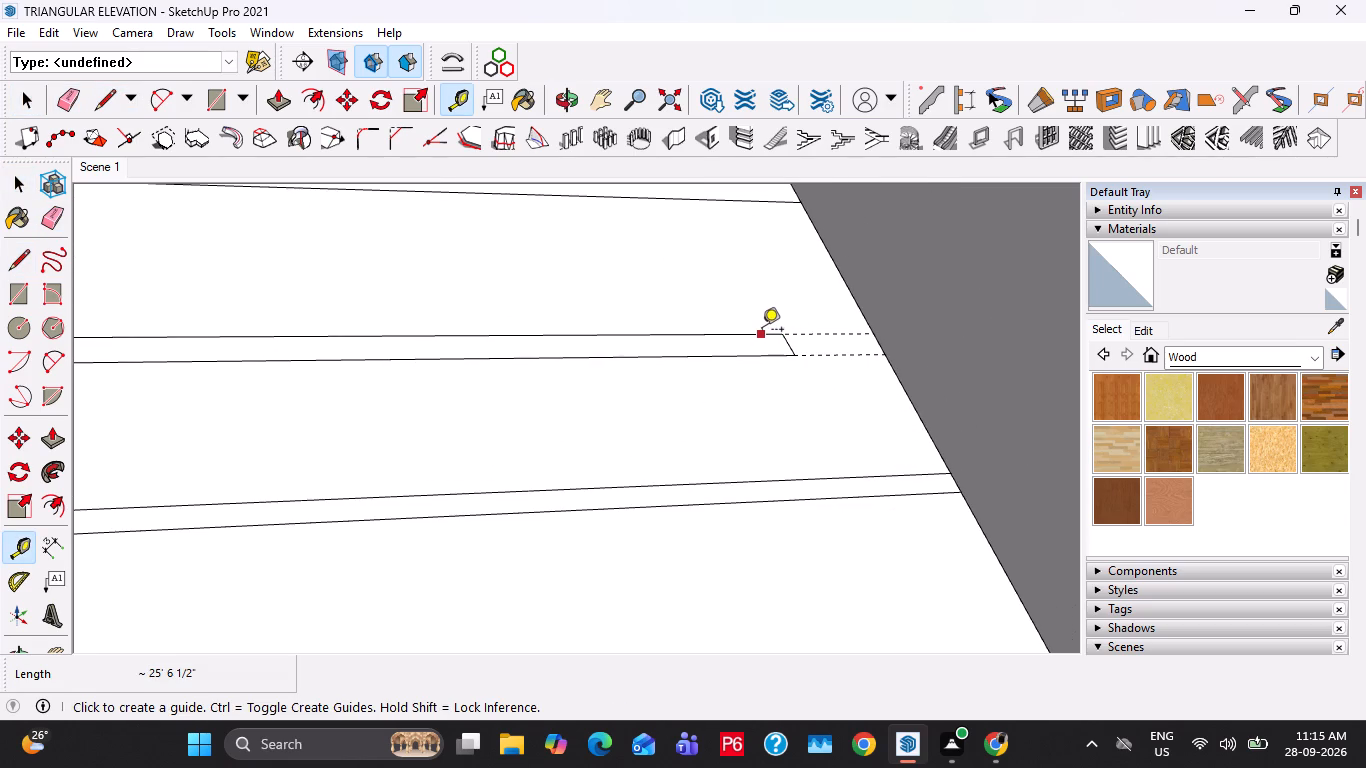
double_click(761, 332)
double_click(770, 356)
key("space")
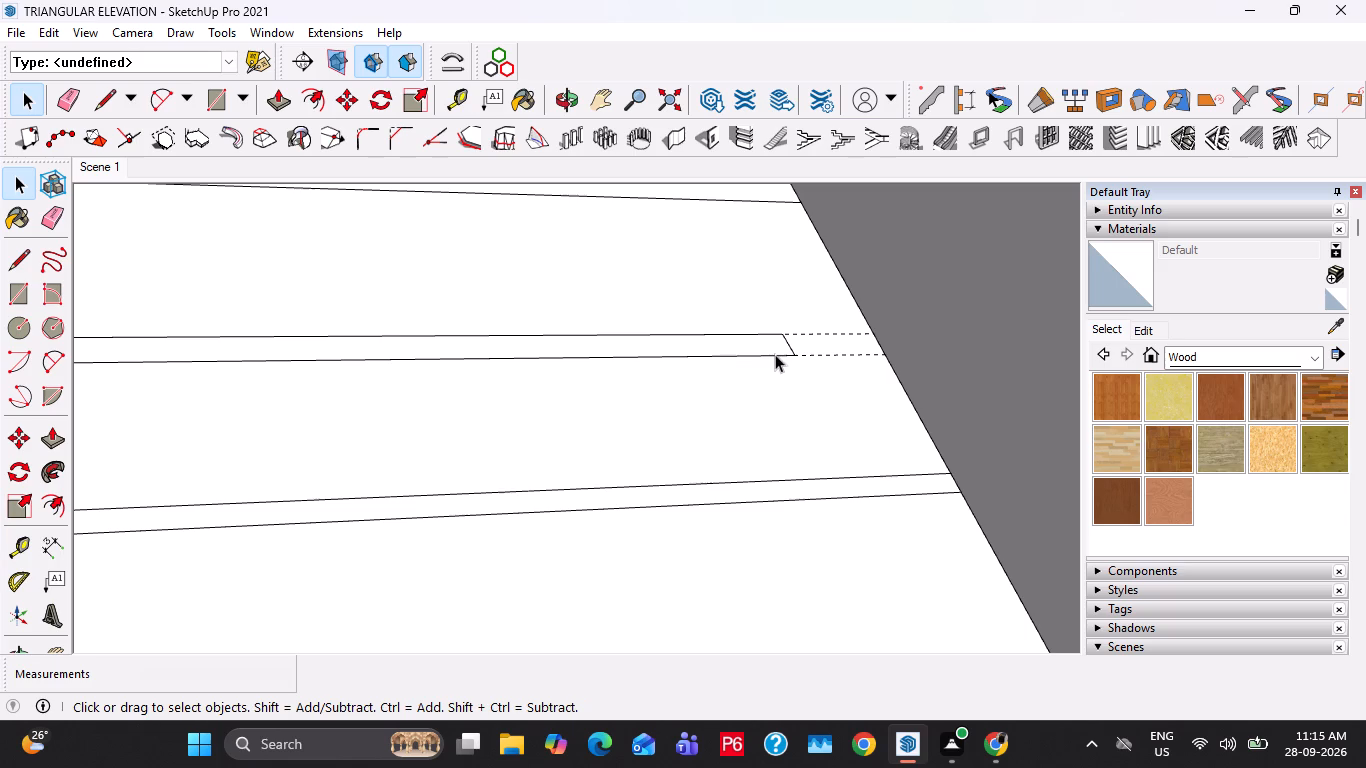
key("l")
left_click(783, 339)
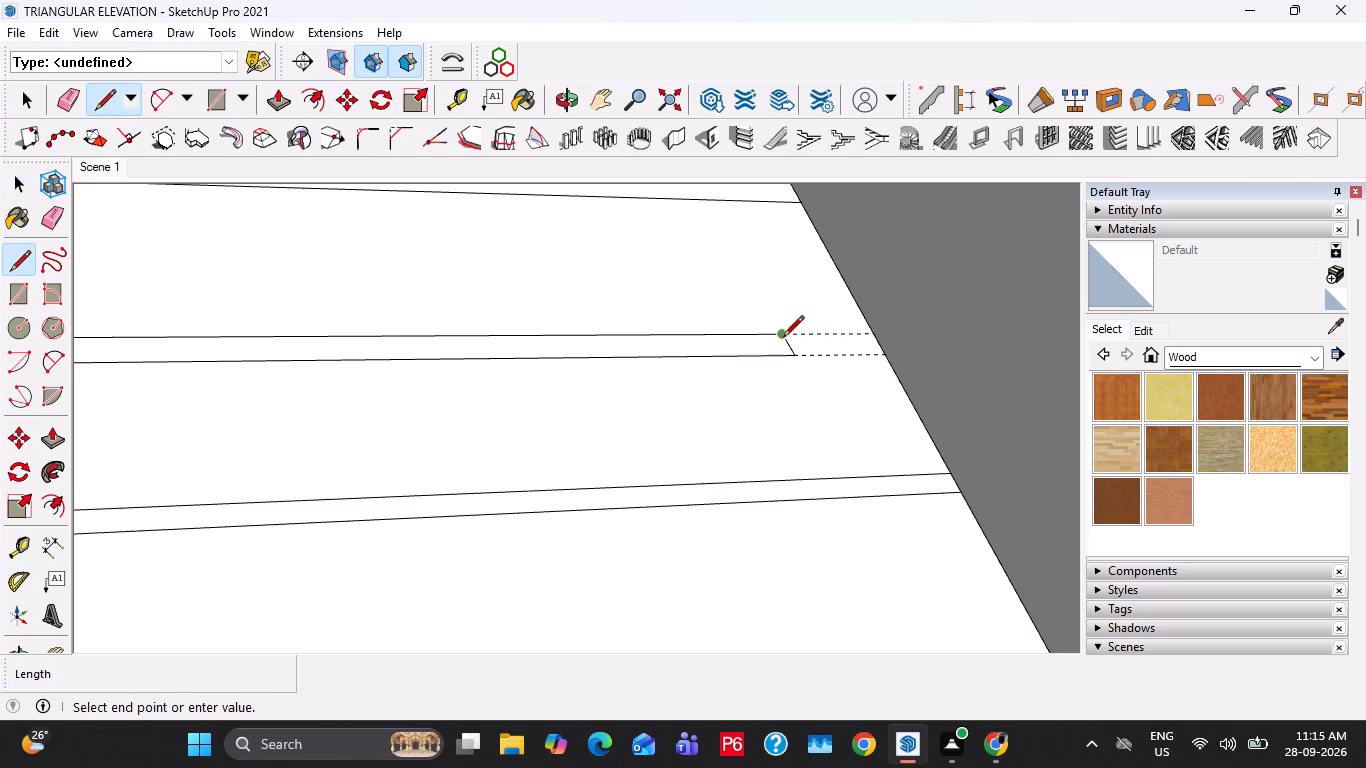
left_click(880, 330)
left_click(882, 353)
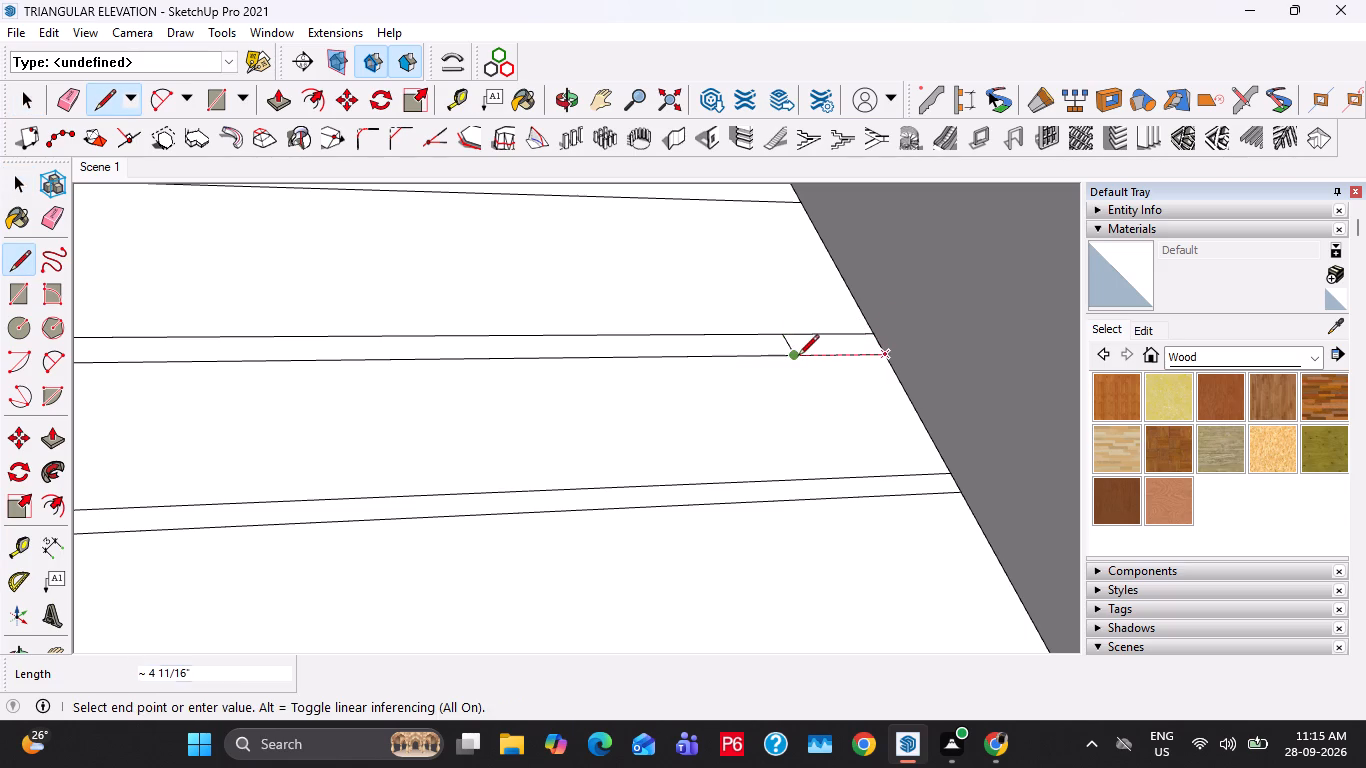
left_click(798, 357)
key("space")
key("e")
left_click_drag(801, 347, 779, 348)
key("space")
scroll(742, 324, "down", 5)
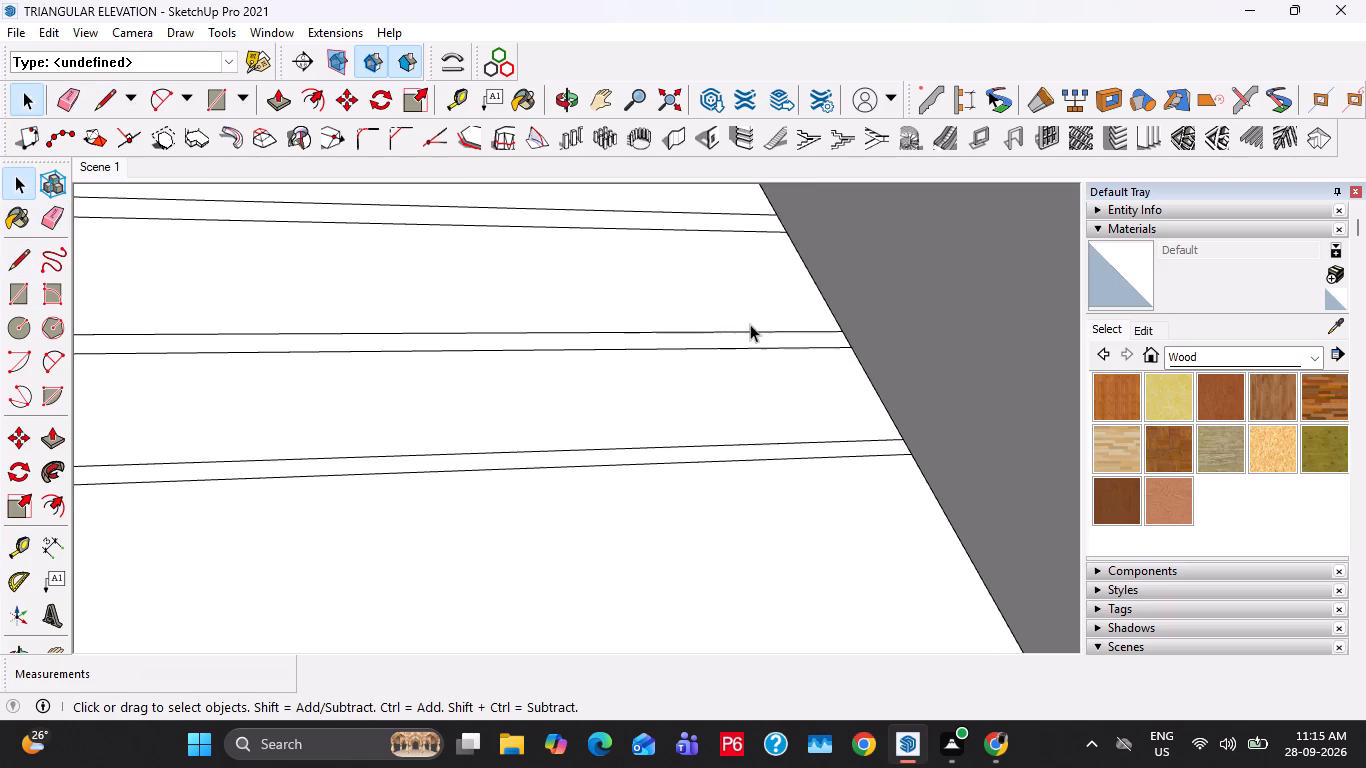
Copy the front wall's bottom edge between the right-hand window and the right roof slope 6" upward.
scroll(750, 324, "down", 15)
middle_click_drag(698, 483, 700, 395, "shift")
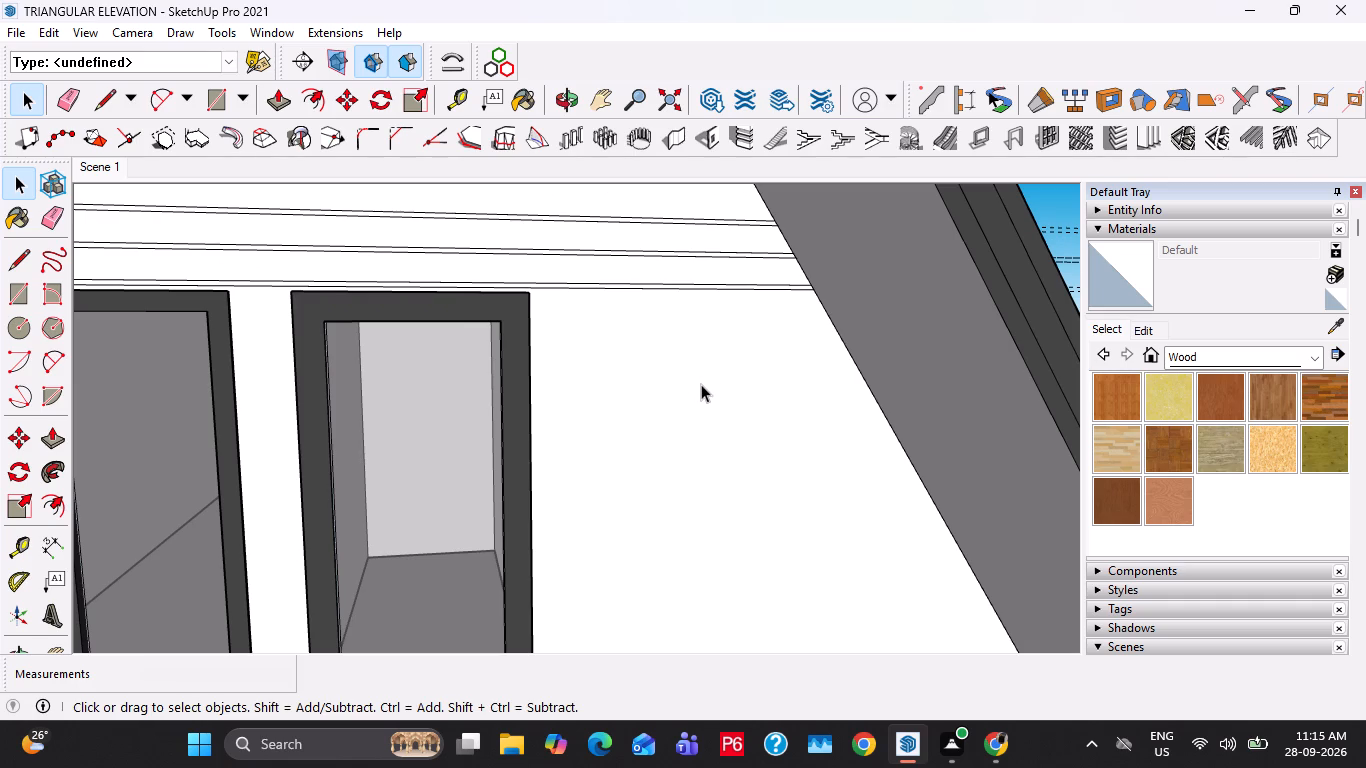
key("space")
double_click(661, 394)
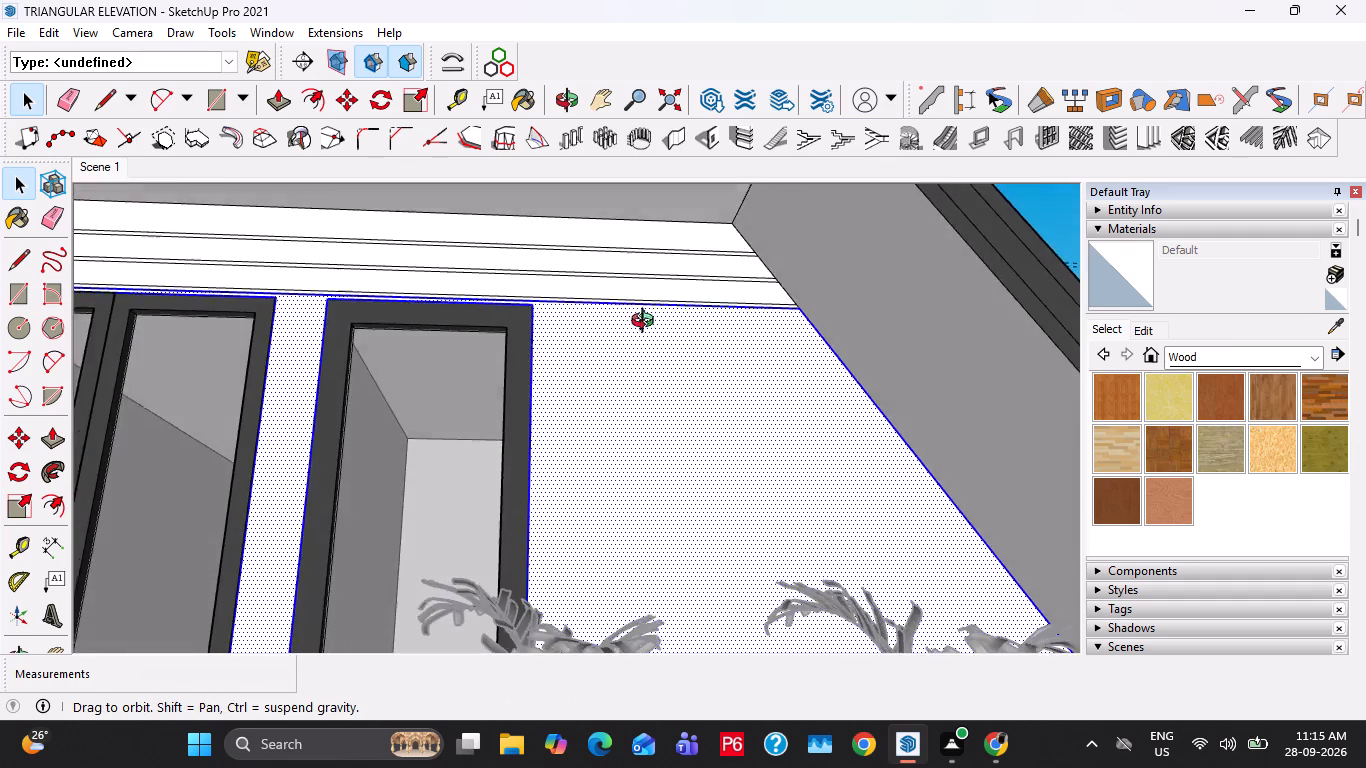
scroll(614, 544, "up", 3)
left_click(580, 537)
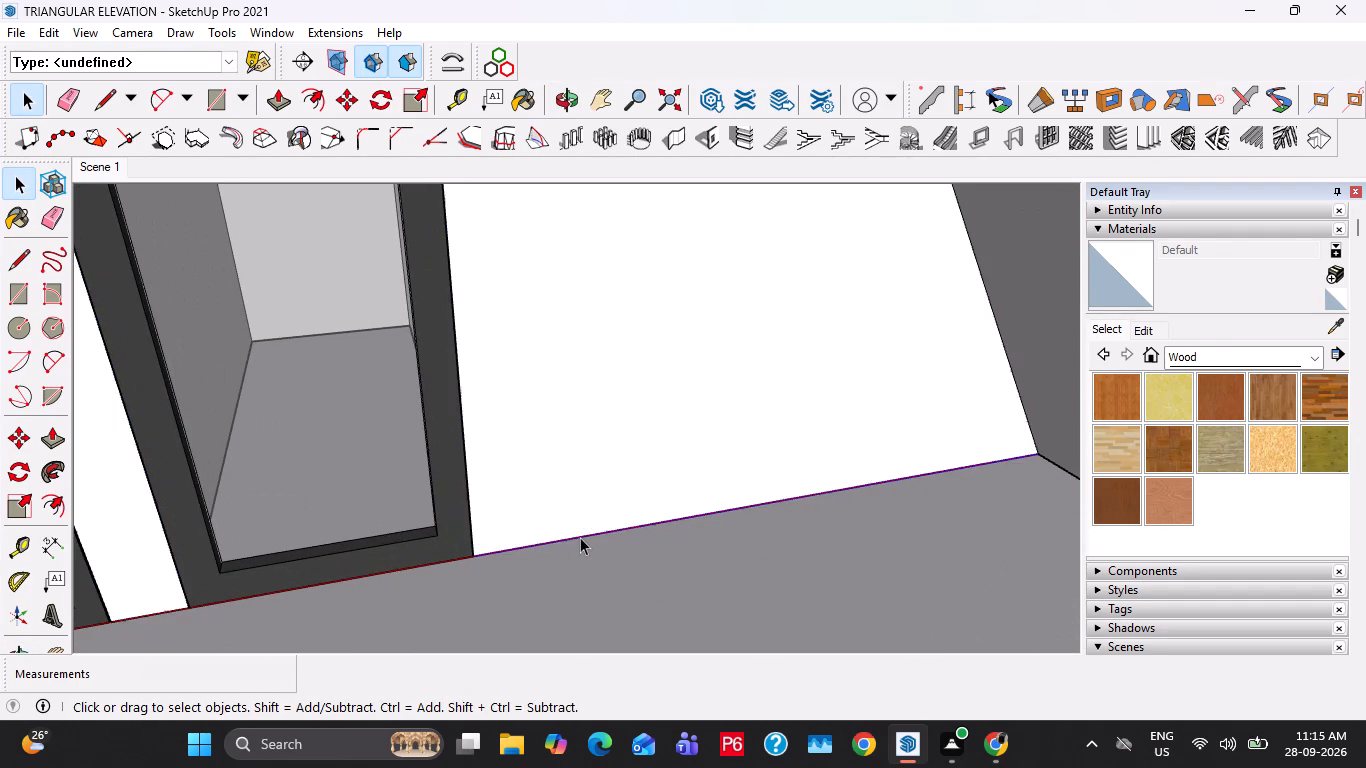
key("m")
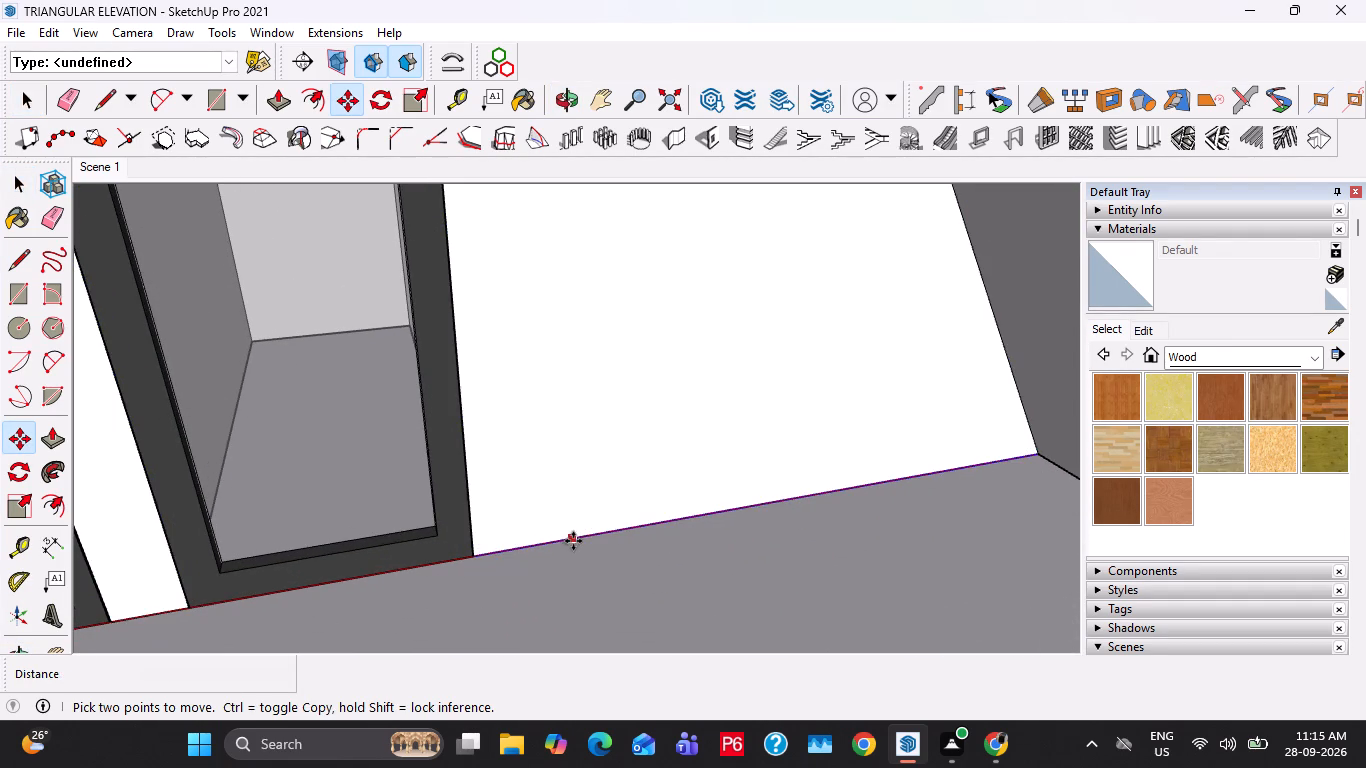
left_click(480, 553)
type("6\"")
key("Return")
key("space")
Copy the new horizontal line 1" upward to outline the lowest groove strip beside the right-hand window.
left_click(510, 530)
left_click(505, 520)
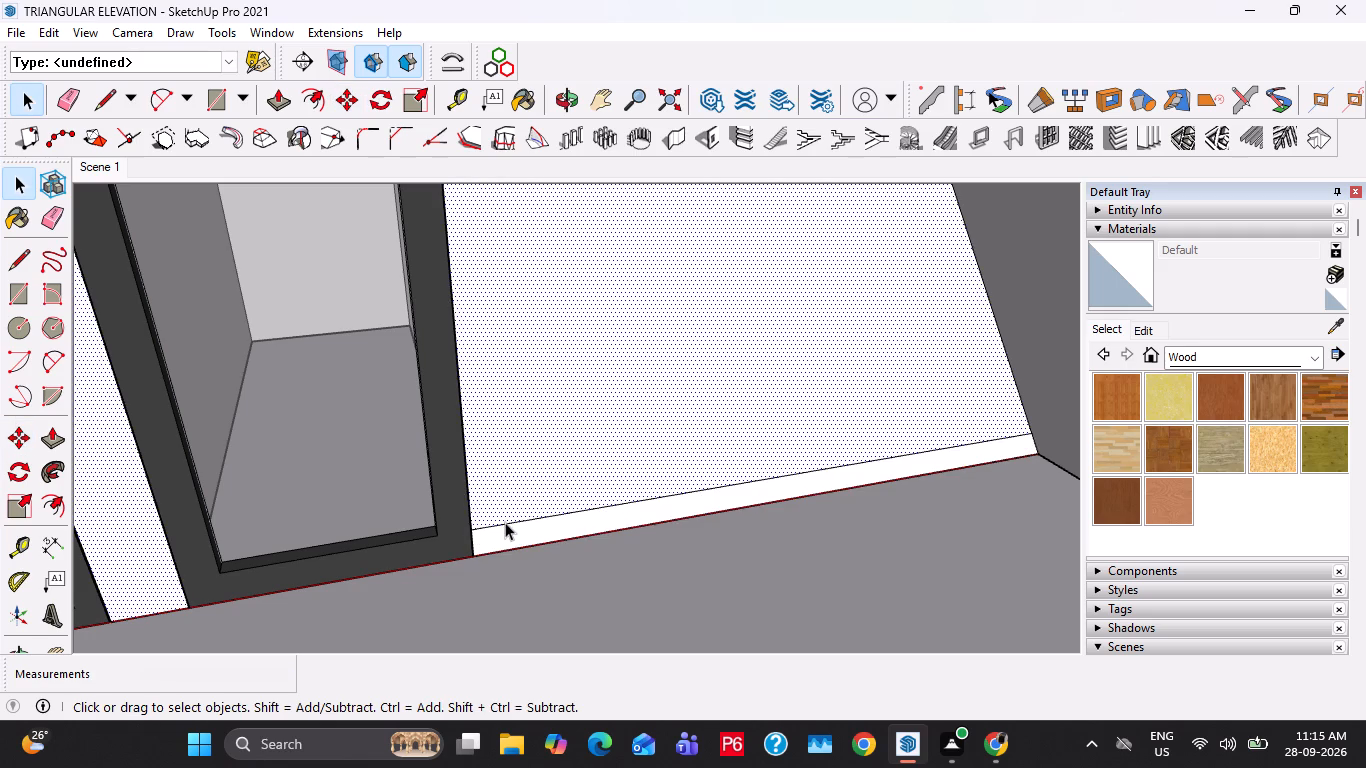
left_click(505, 522)
key("m")
left_click(481, 530)
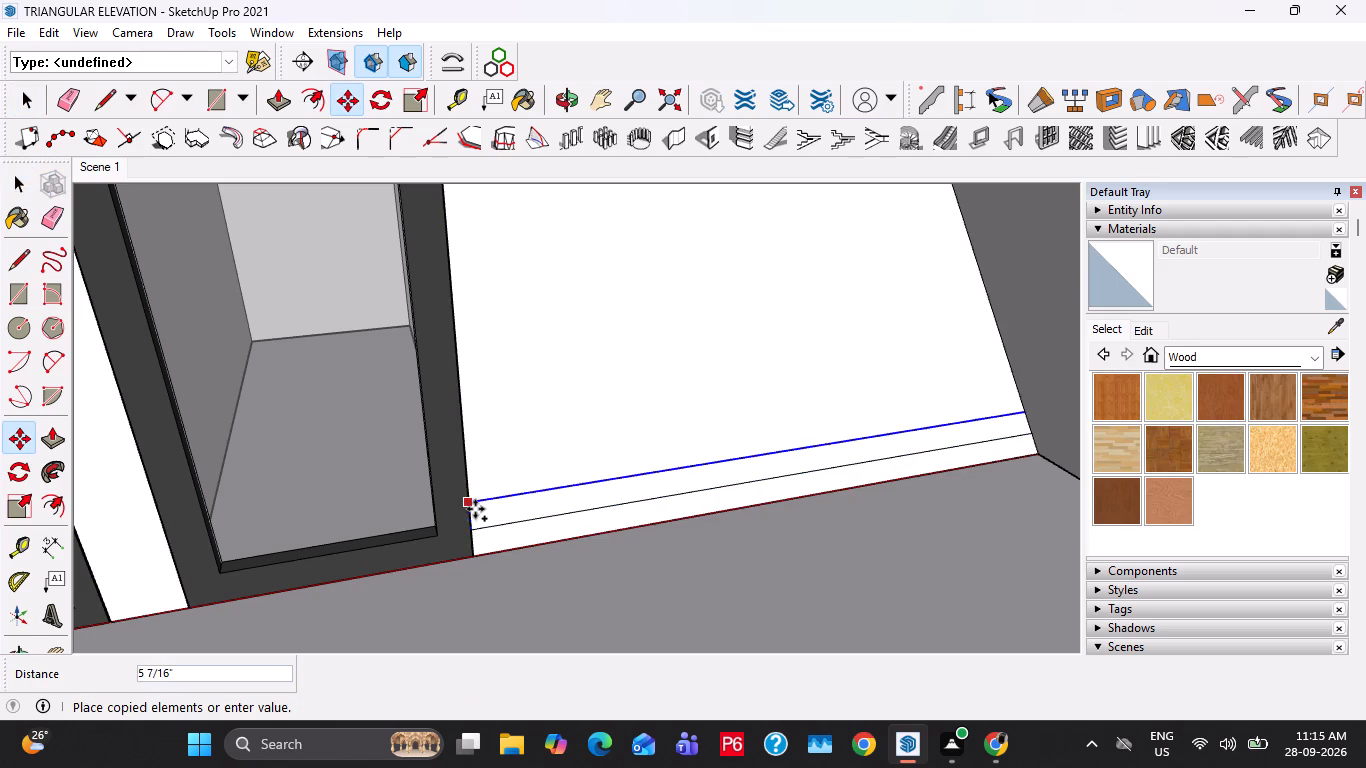
type("1\"")
key("Return")
key("space")
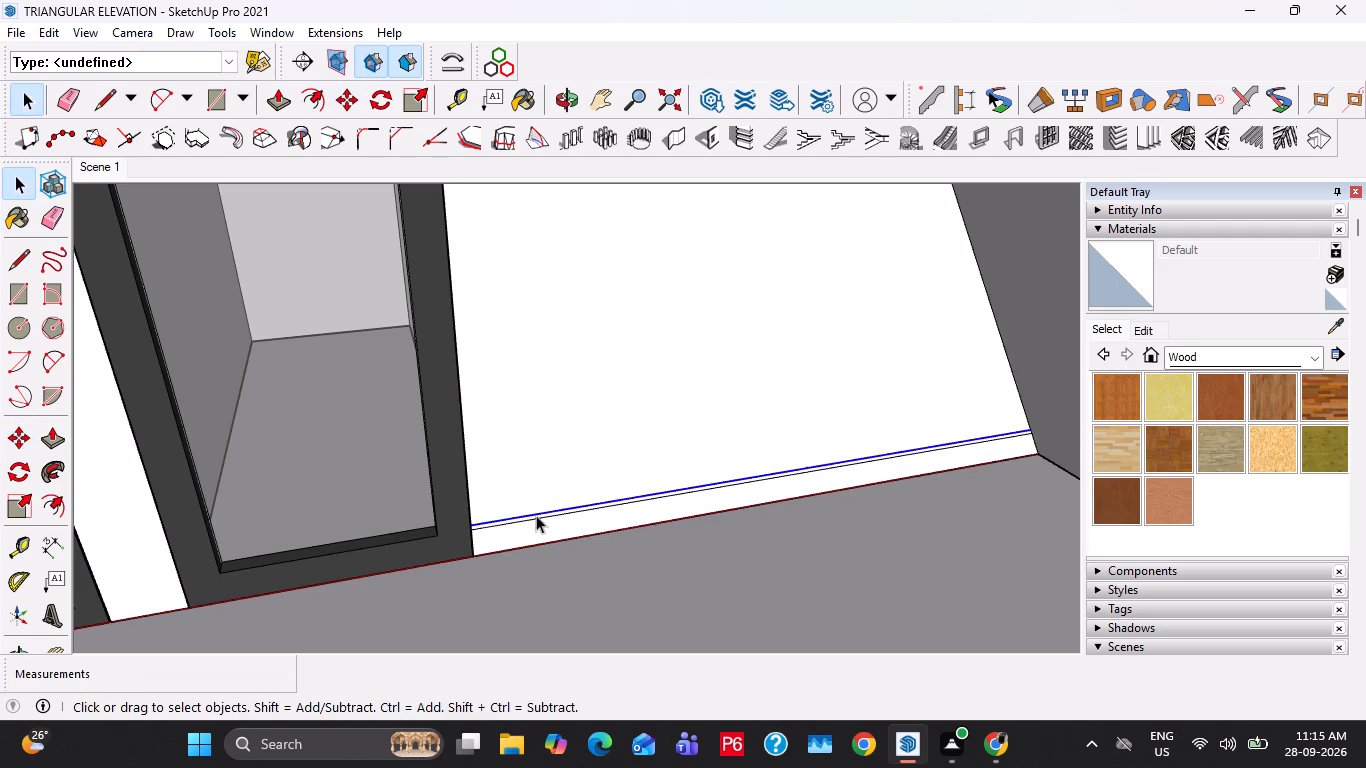
Copy the lowest groove strip 7" upward and array it as nine copies on the wall beside the right-hand window.
scroll(533, 516, "up", 6)
left_click(546, 530)
scroll(523, 524, "up", 4)
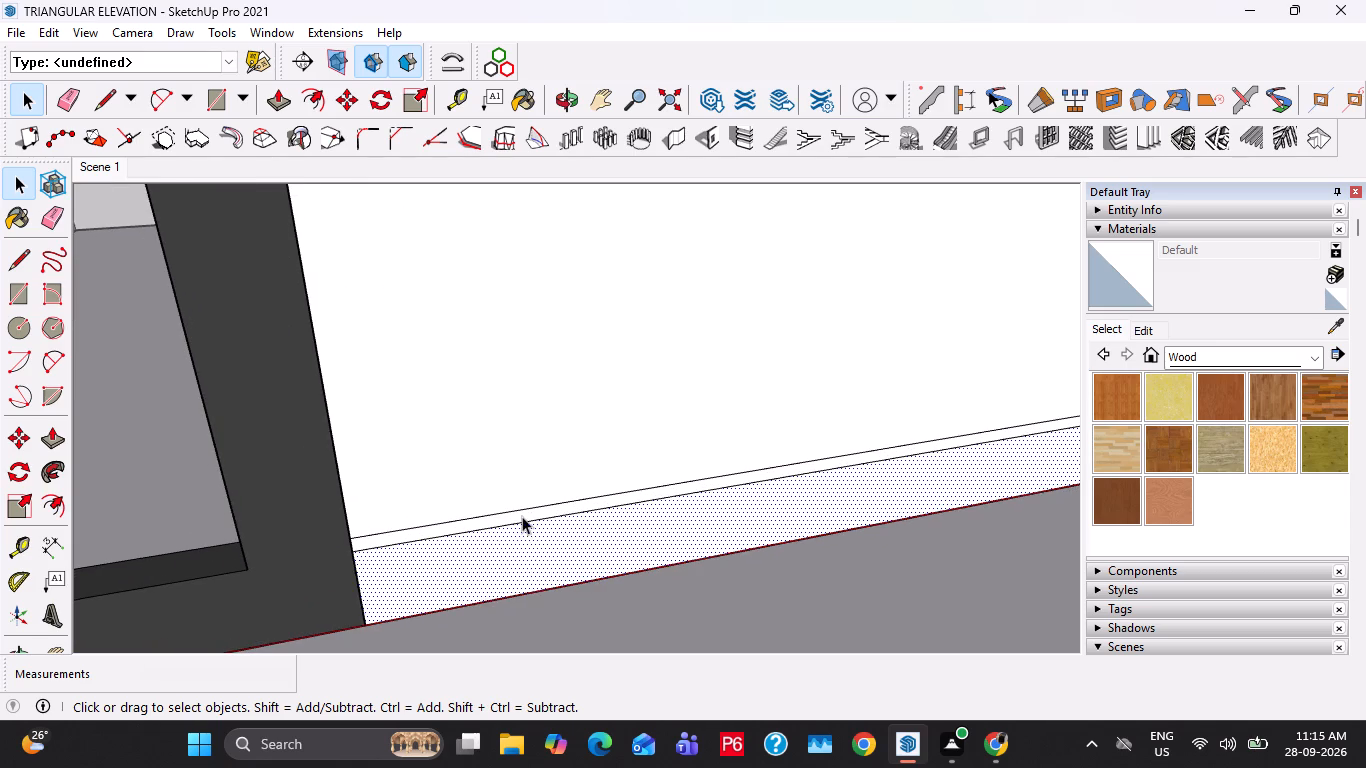
double_click(522, 516)
scroll(523, 513, "down", 3)
key("m")
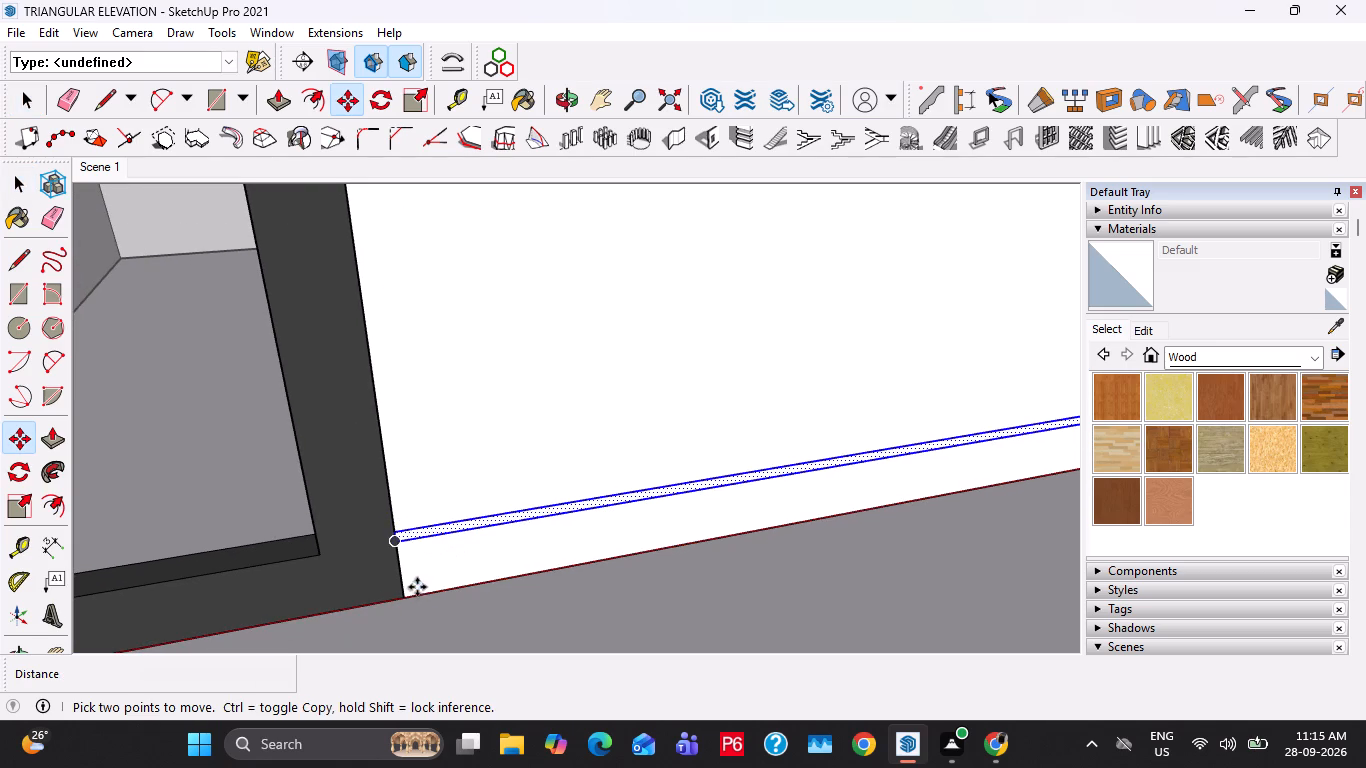
left_click(411, 598)
left_click(401, 532)
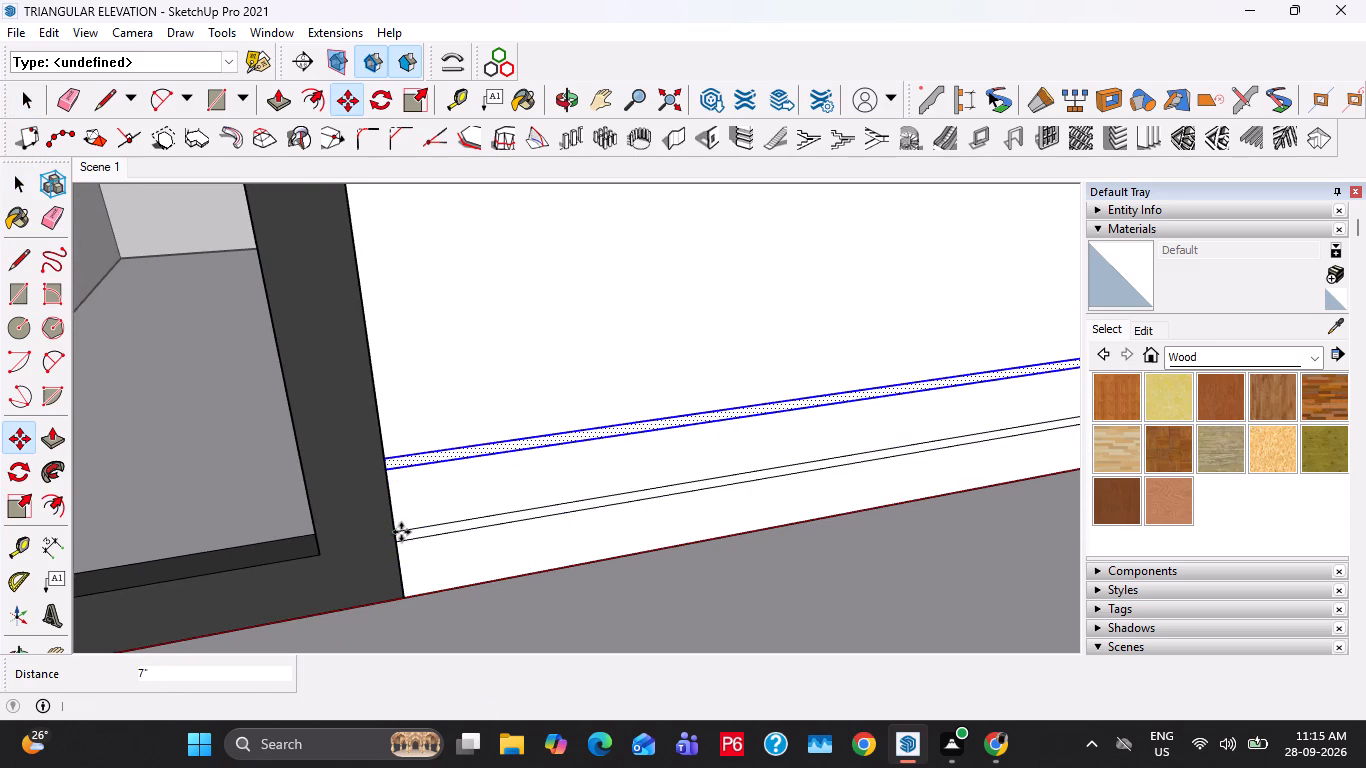
key("x")
key("9")
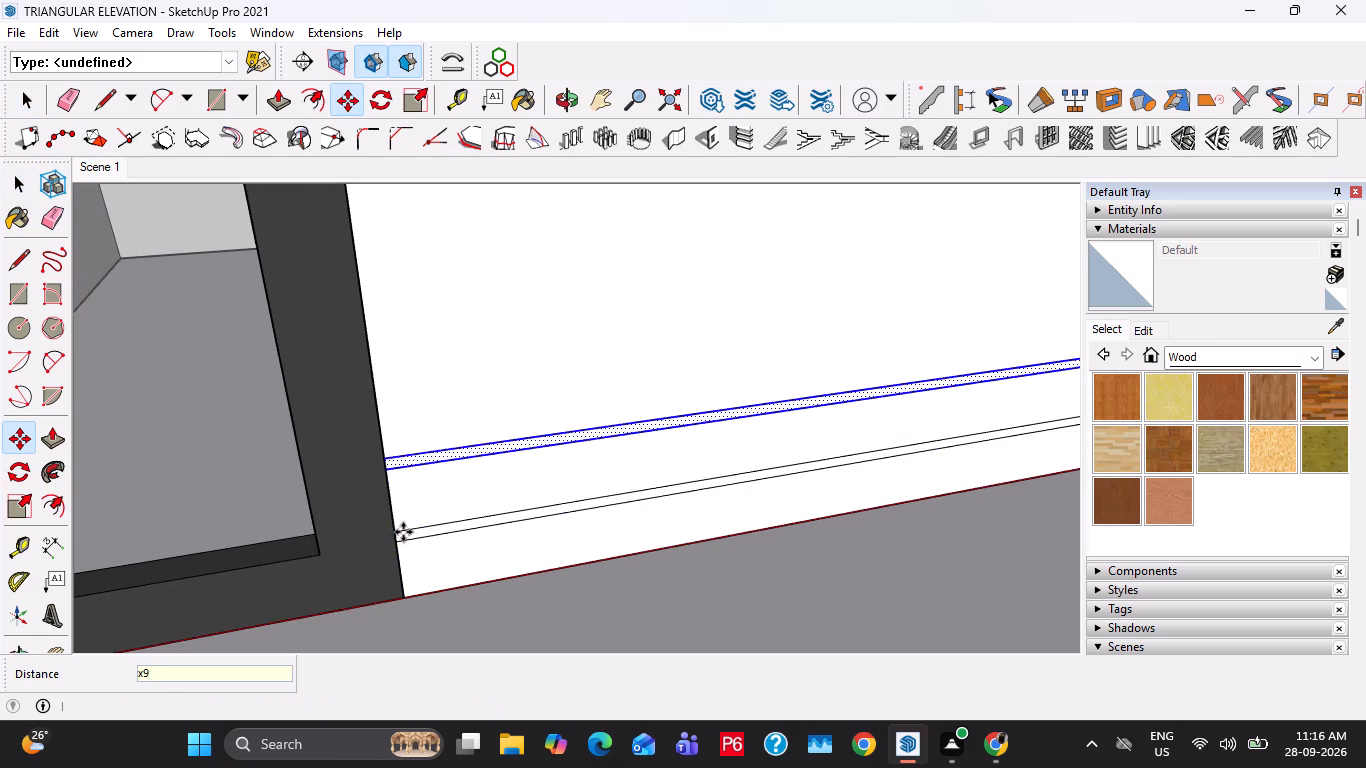
key("Return")
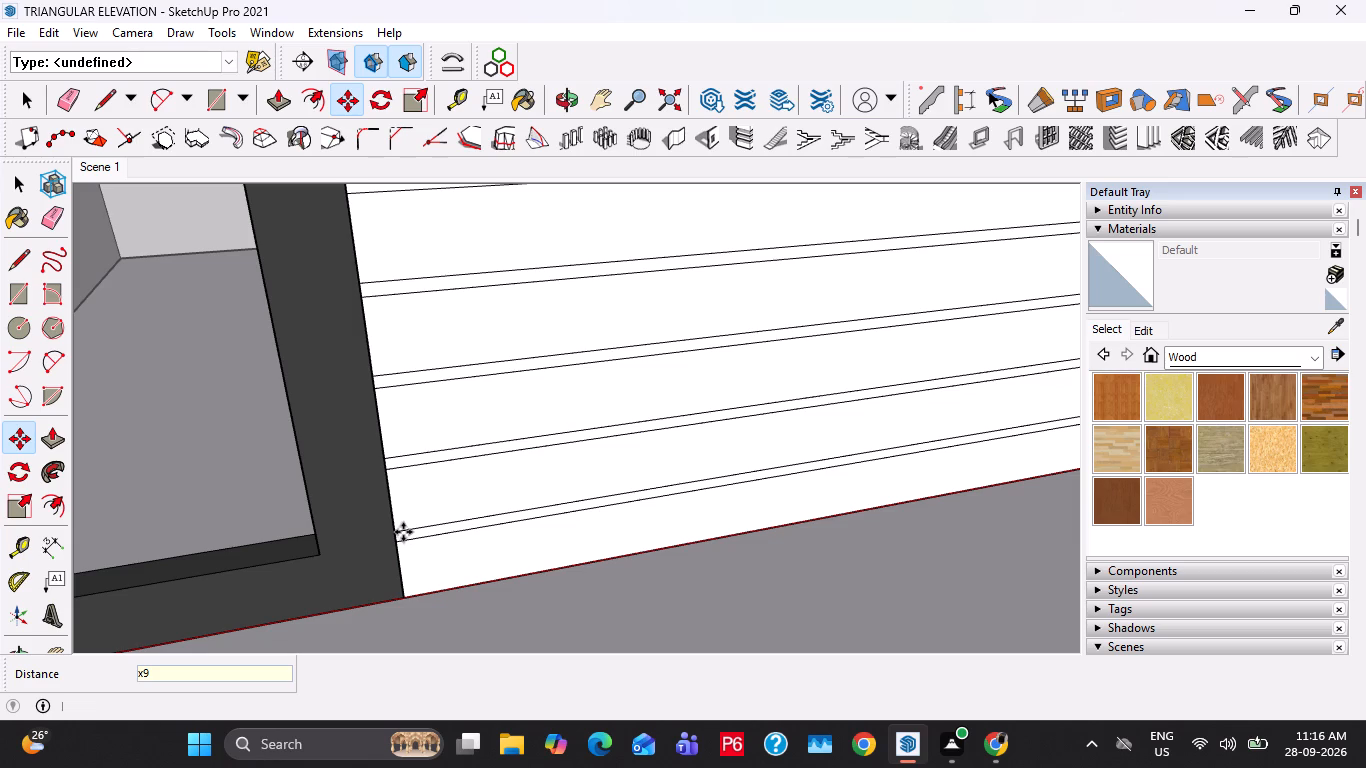
key("space")
Copy the highest of the new strips upward at the same groove spacing and array it as three copies to the window's head.
scroll(366, 182, "down", 8)
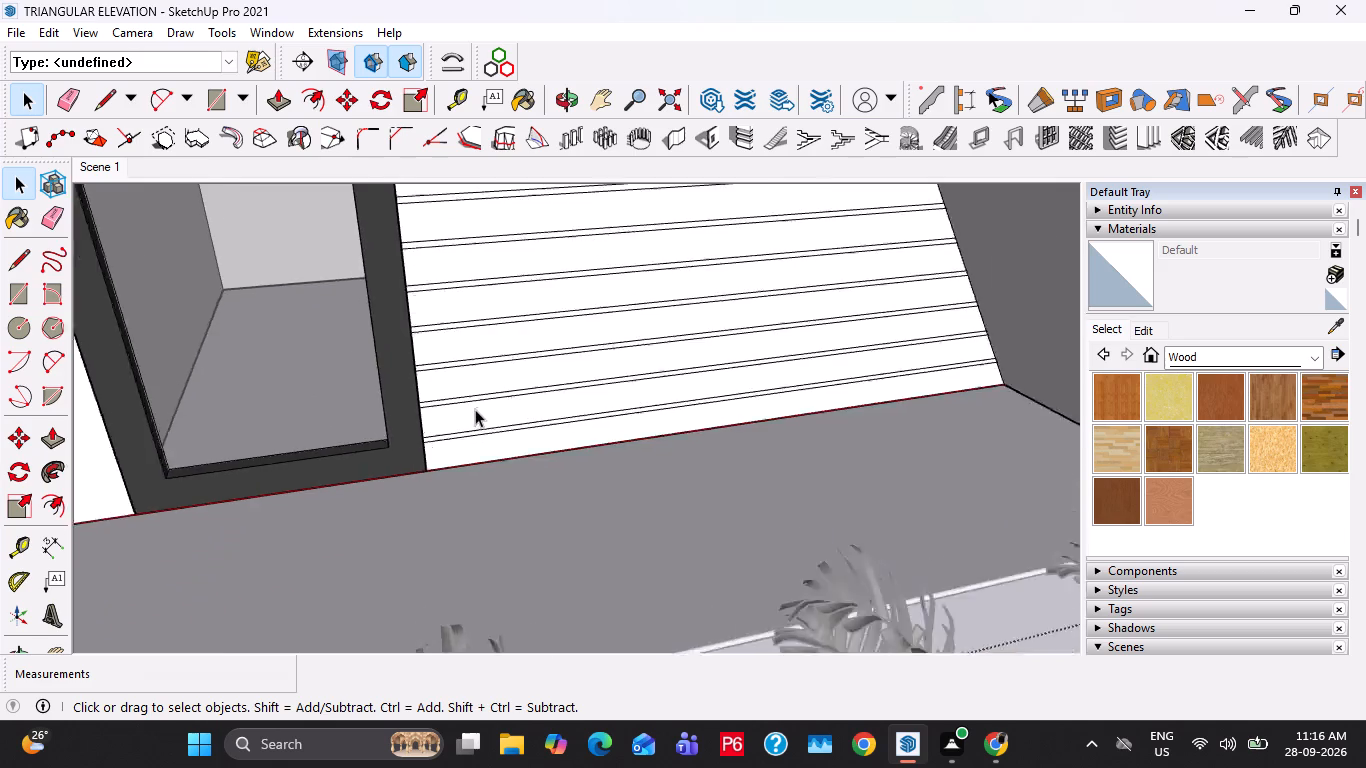
scroll(475, 409, "down", 6)
middle_click_drag(529, 326, 571, 462, "shift")
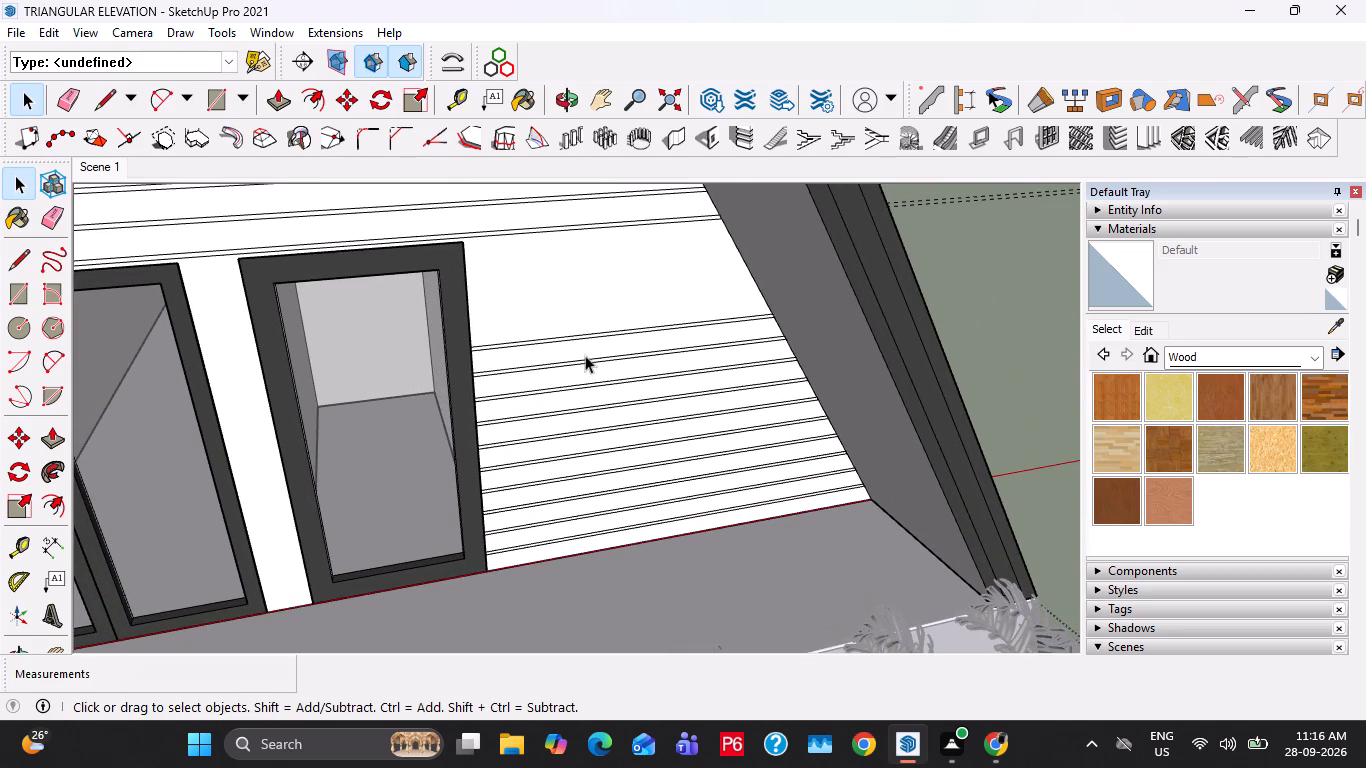
scroll(548, 350, "up", 12)
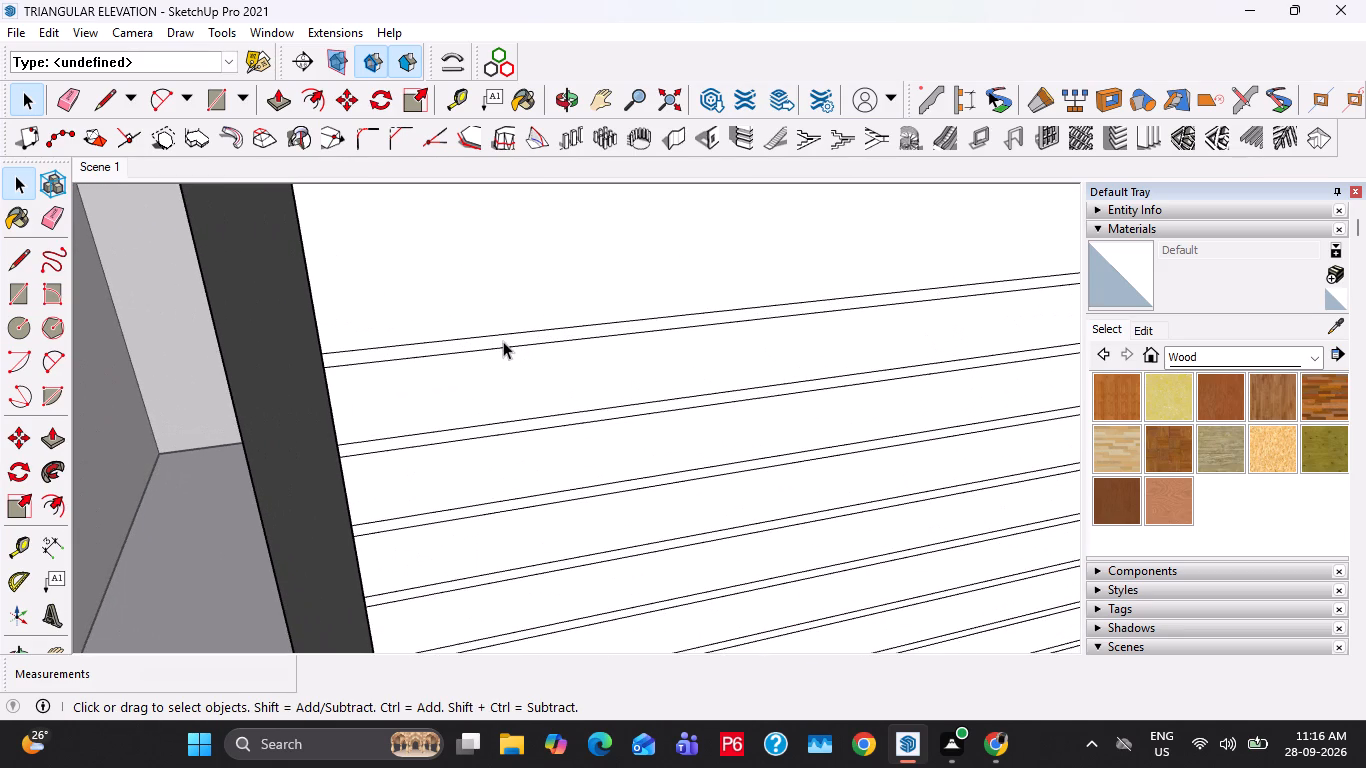
double_click(503, 341)
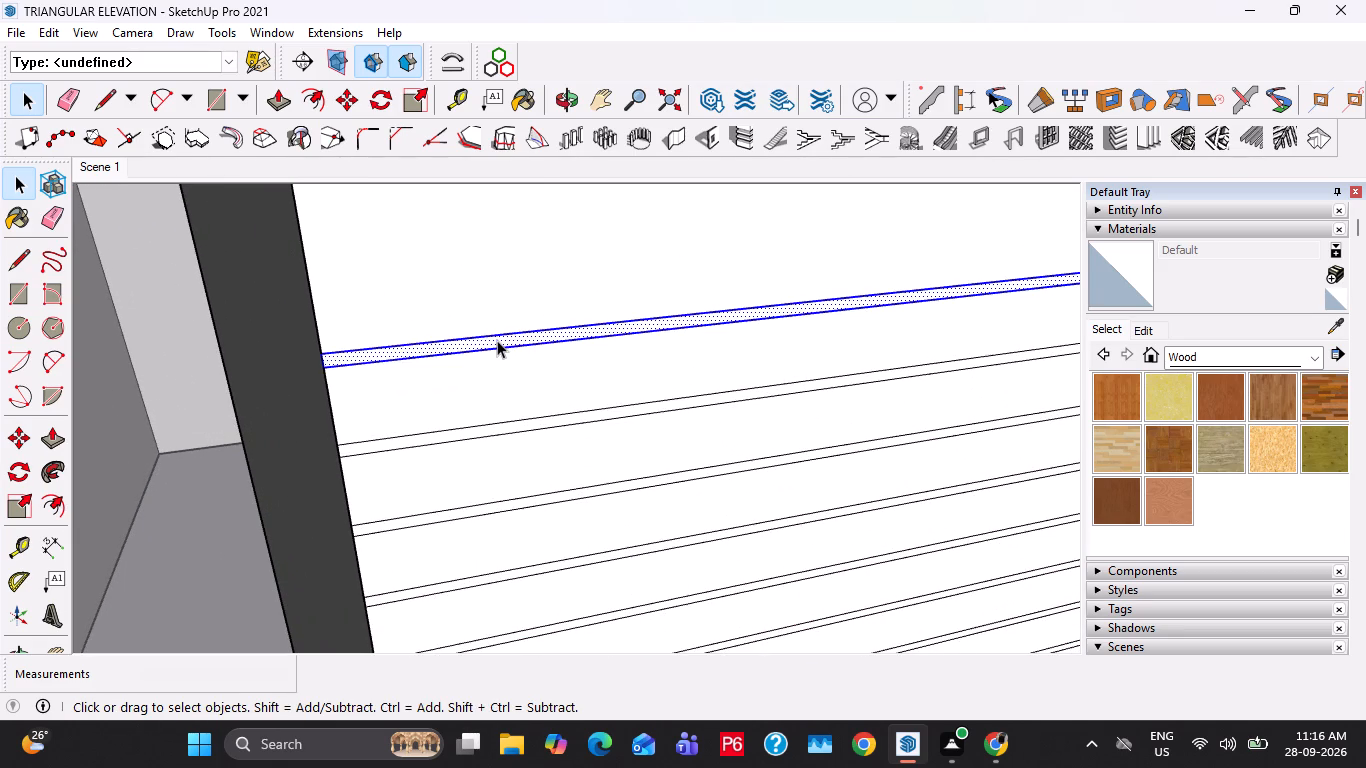
scroll(492, 338, "down", 2)
key("m")
left_click(366, 425)
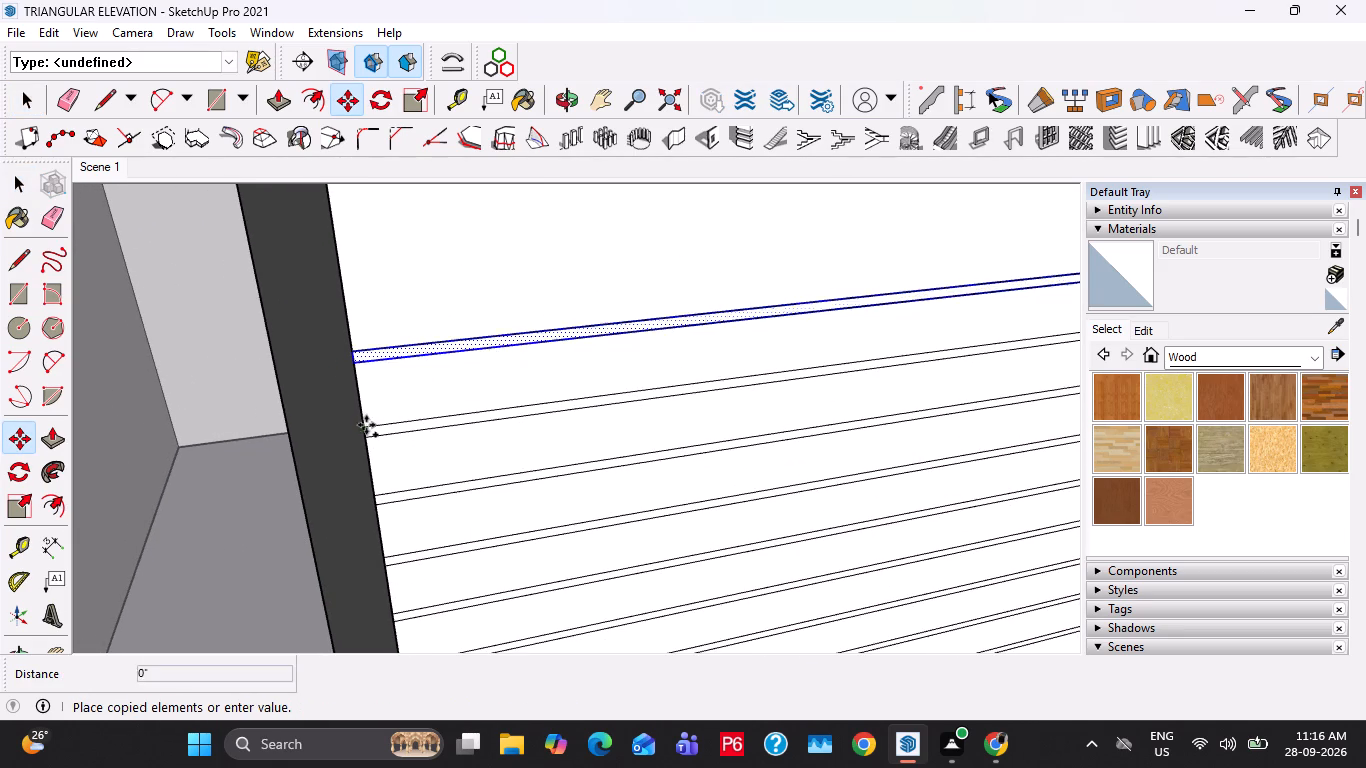
left_click(347, 342)
scroll(347, 342, "down", 9)
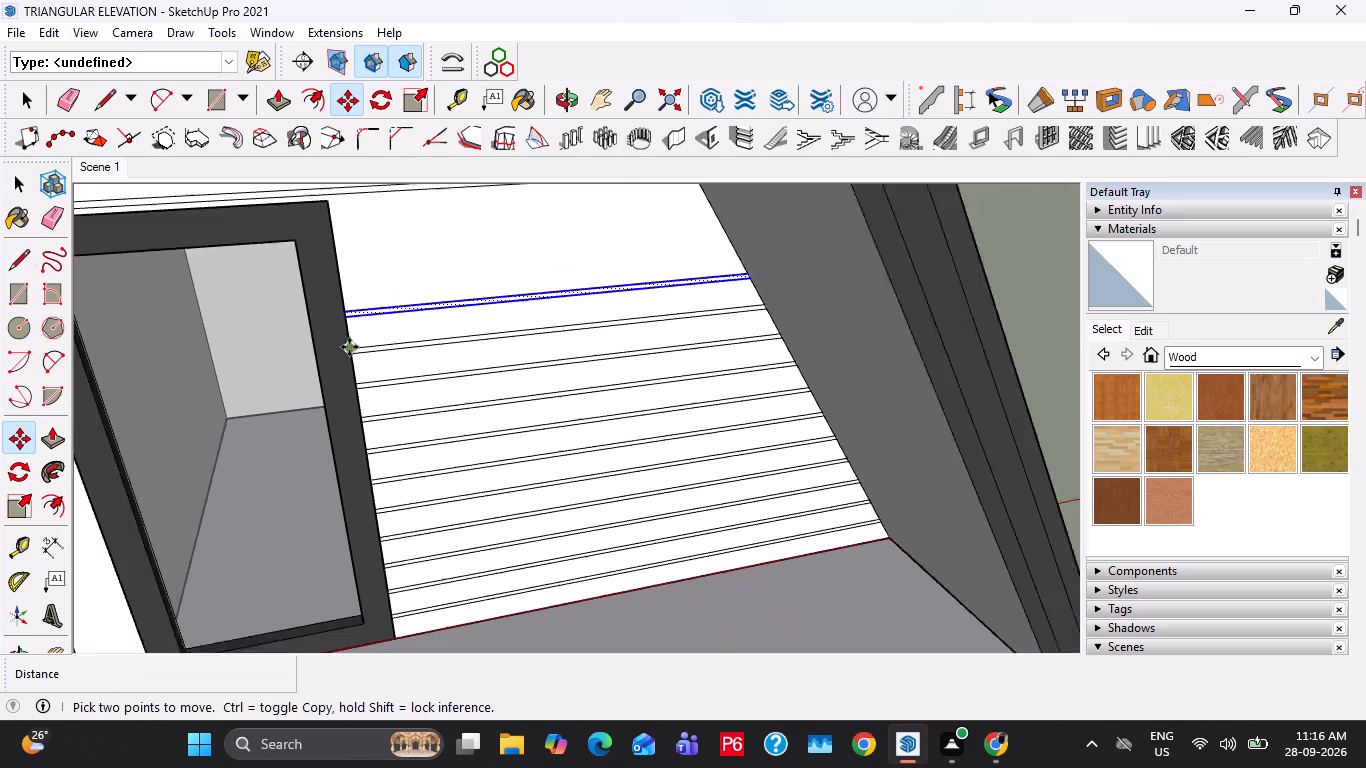
scroll(349, 347, "down", 2)
key("x")
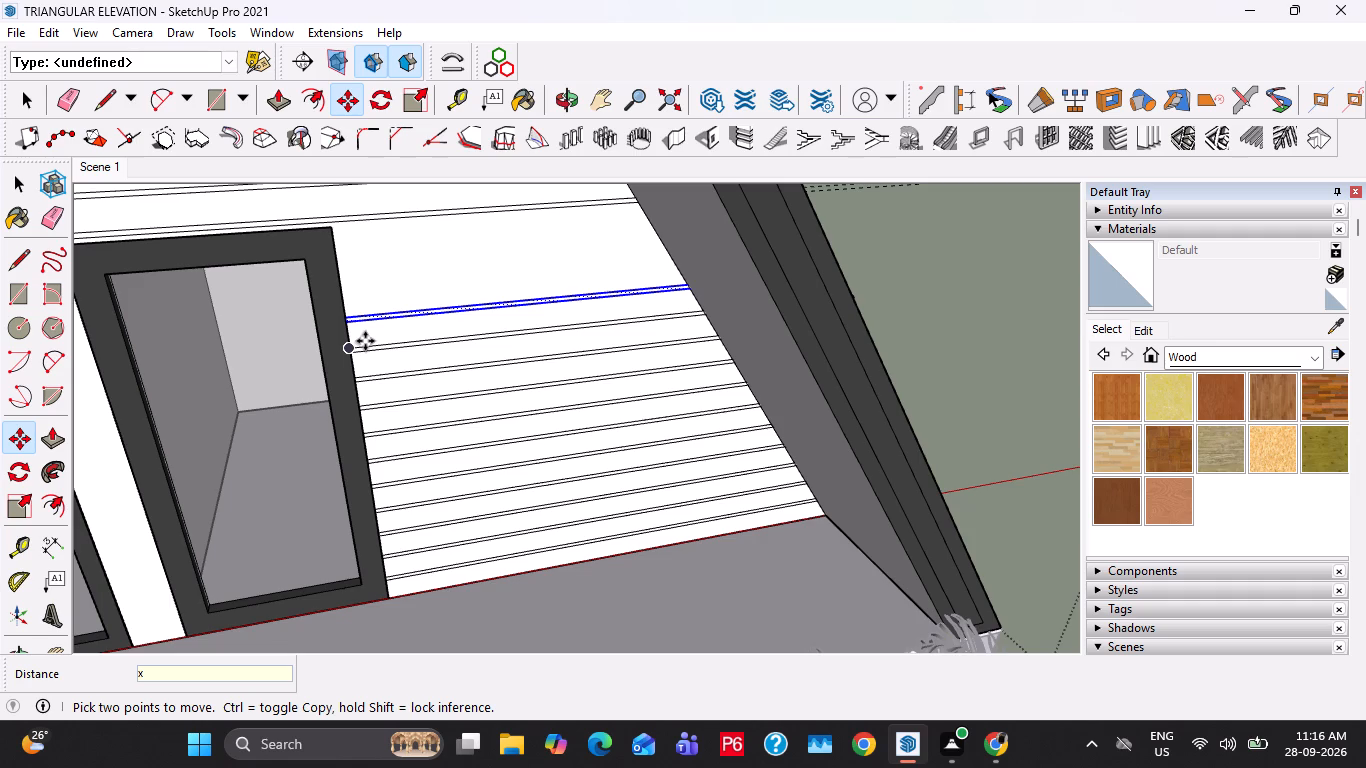
key("3")
key("Return")
key("space")
key("space")
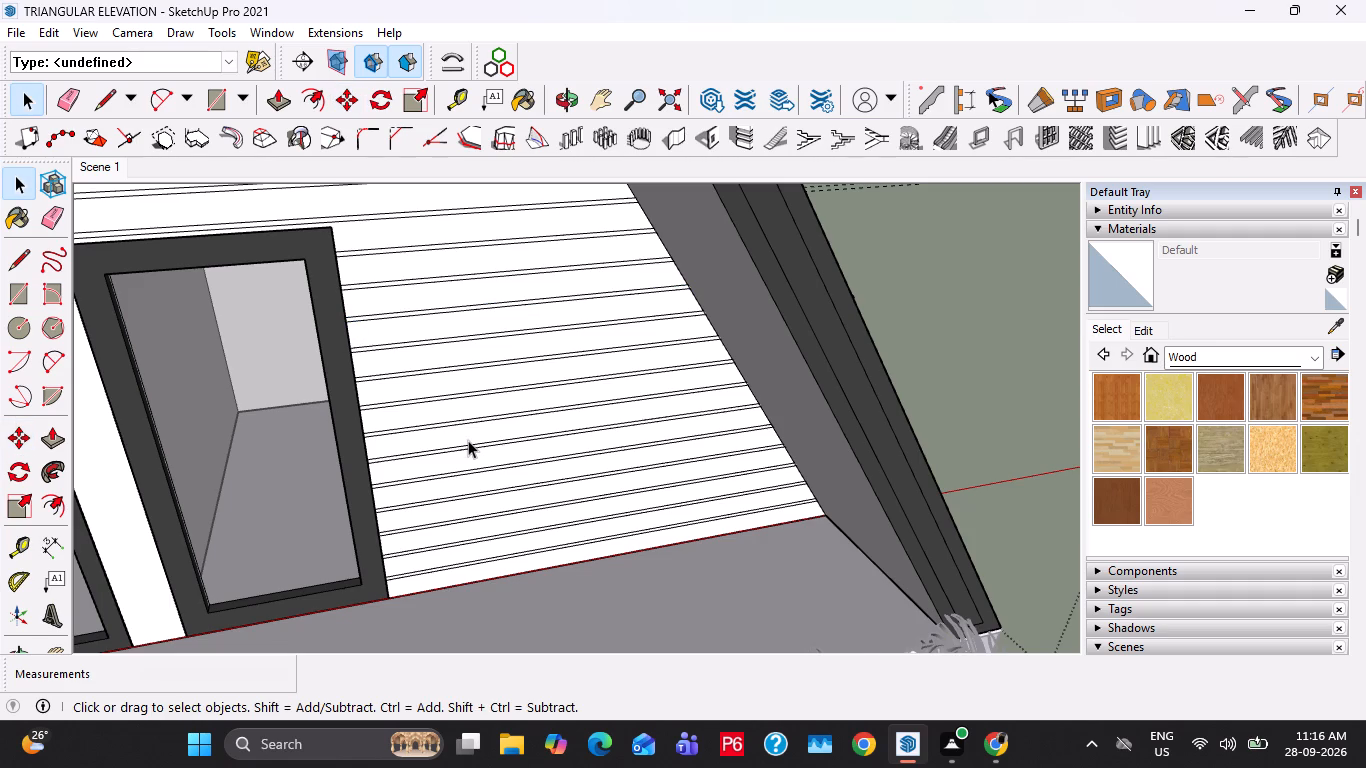
key("Escape")
key("space")
Save the model.
scroll(524, 422, "down", 7)
middle_click_drag(385, 437, 547, 324)
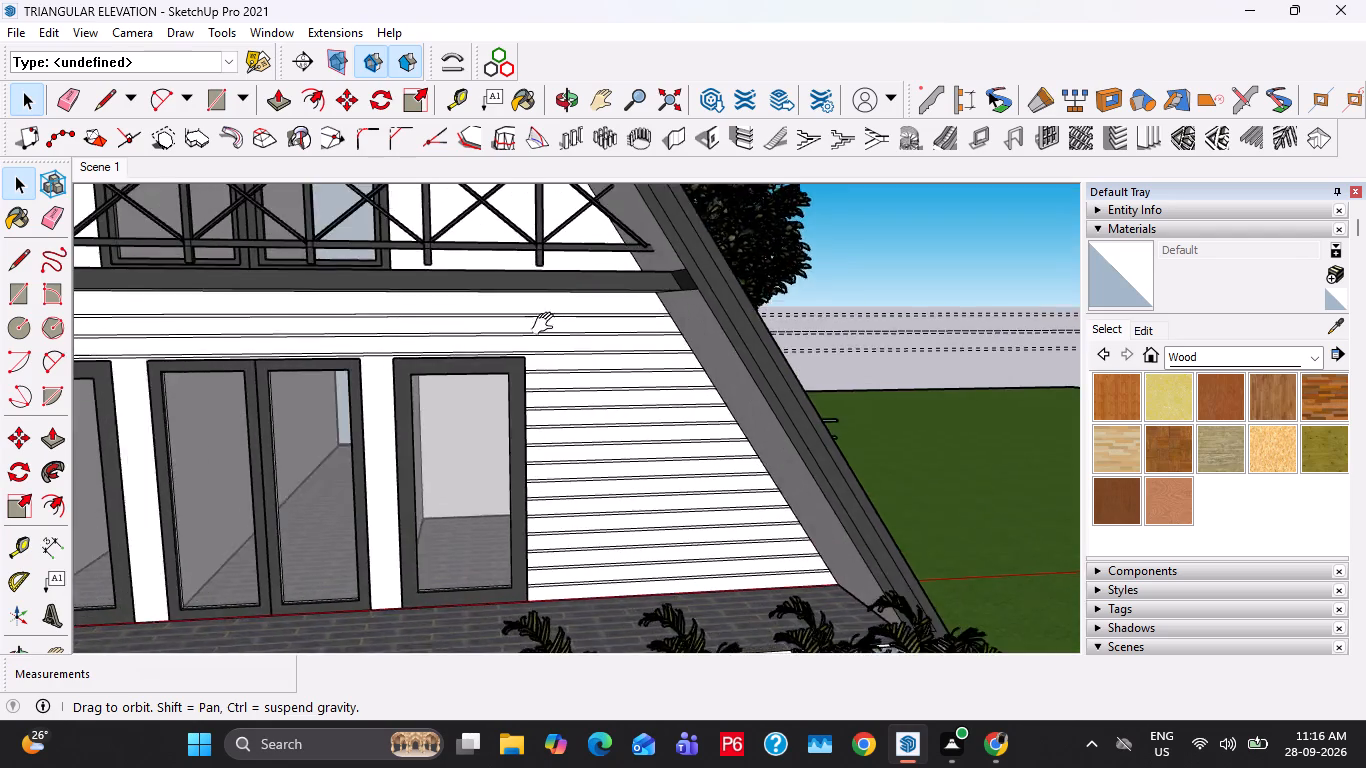
middle_click_drag(547, 324, 638, 326)
scroll(572, 323, "down", 1, "shift")
scroll(626, 307, "down", 4)
key("Escape")
key("Escape")
scroll(784, 394, "down", 1)
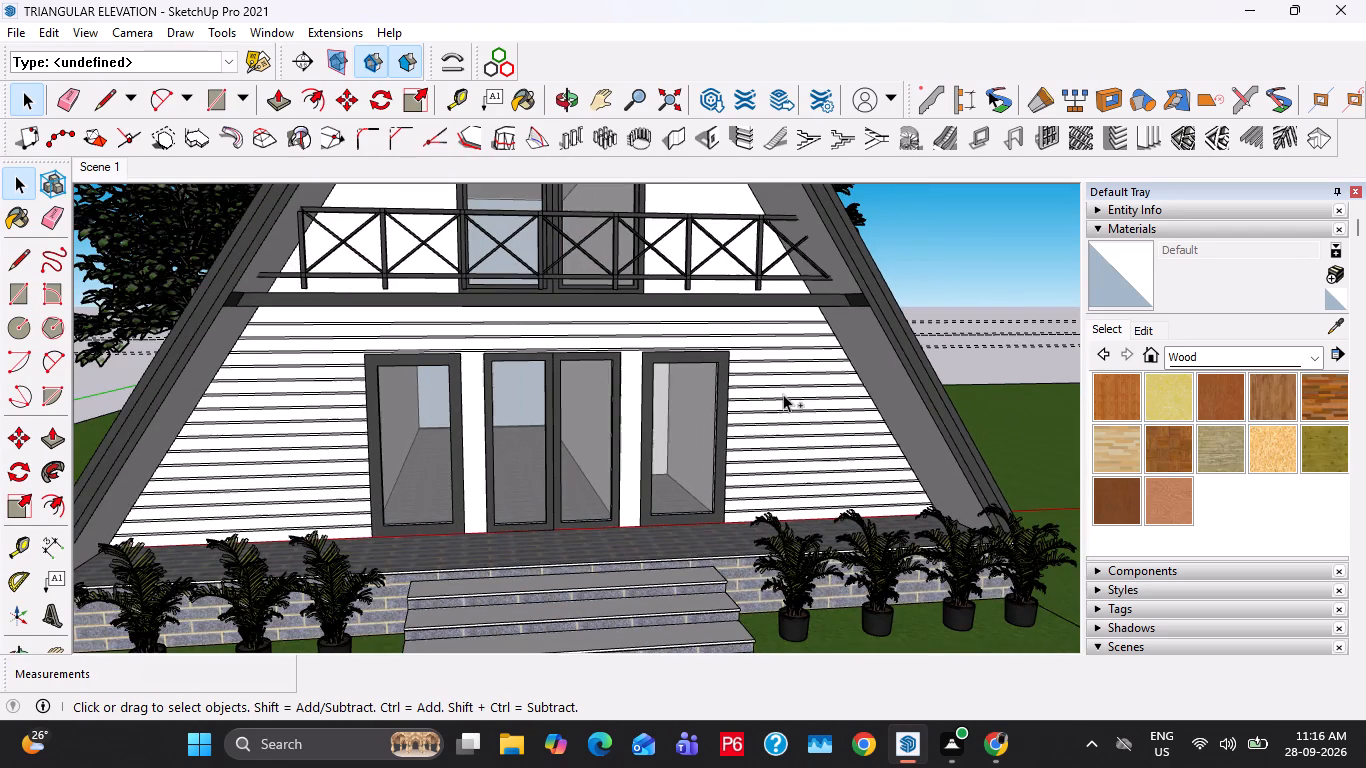
key("ctrl+s")
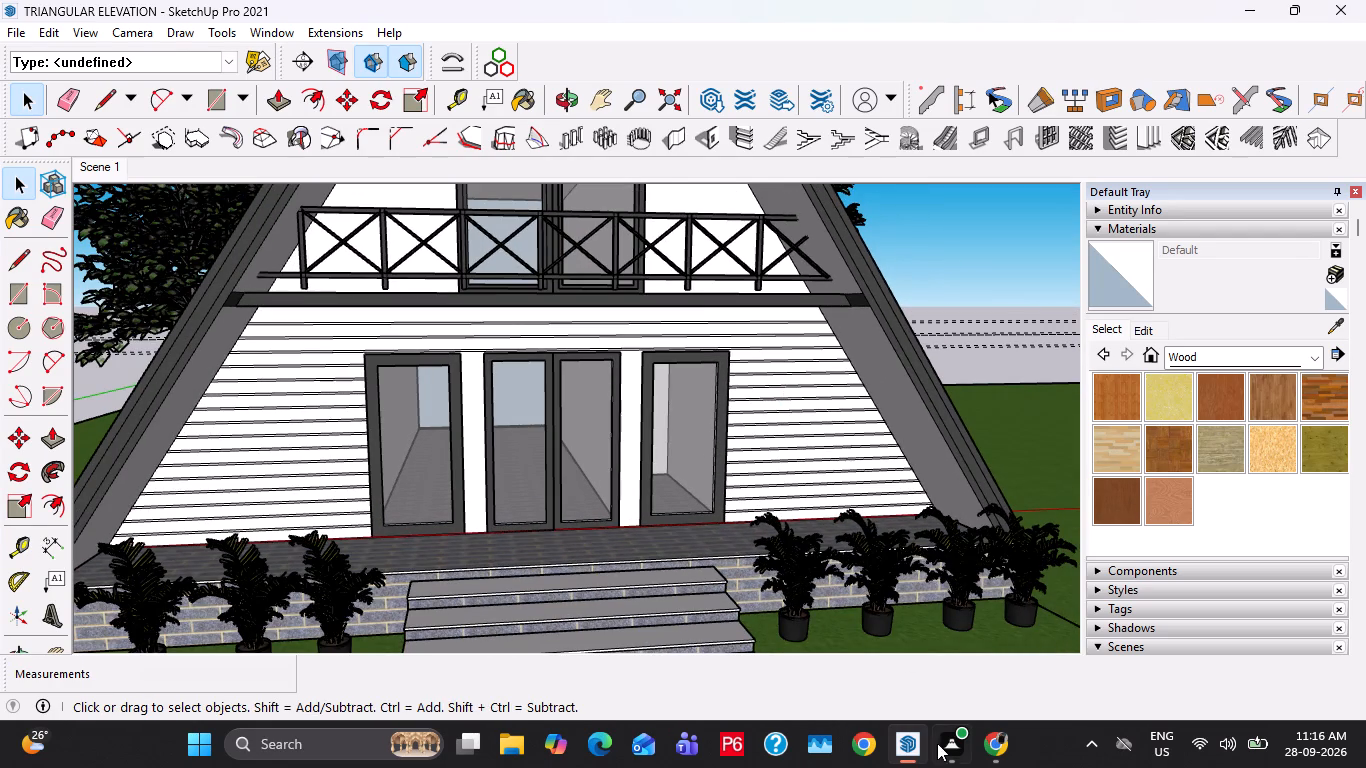
key("Escape")
key("Escape")
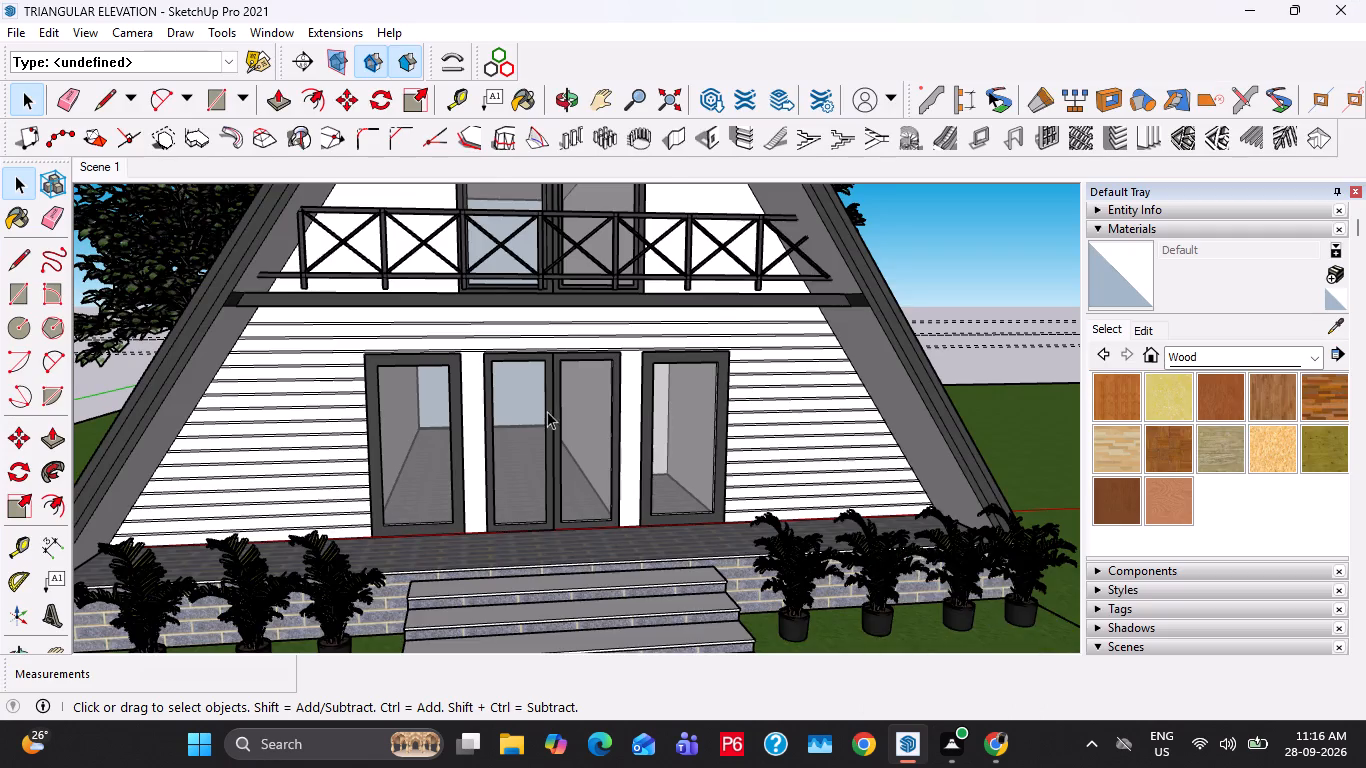
key("Escape")
scroll(540, 392, "down", 6)
key("ctrl+s")
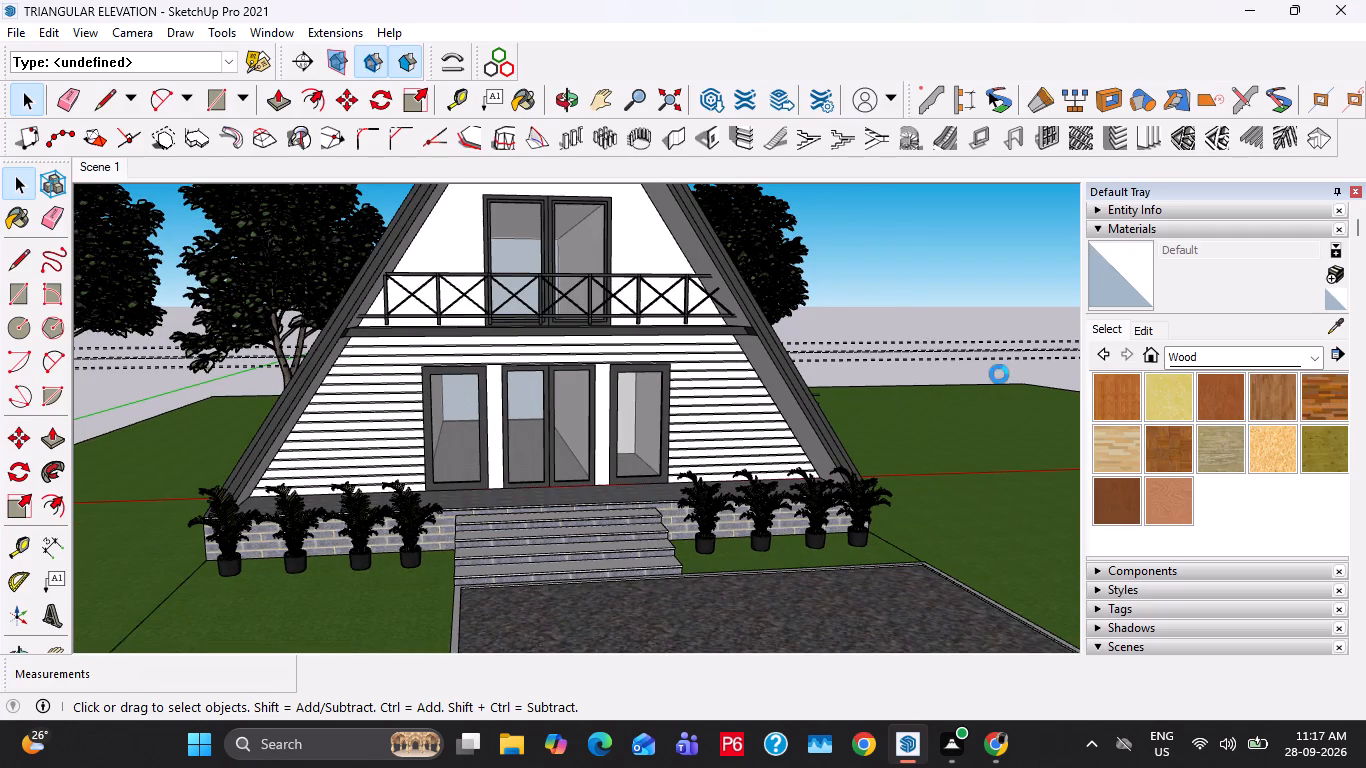
Delete all the construction guides from the model.
middle_click_drag(291, 391, 727, 409, "shift")
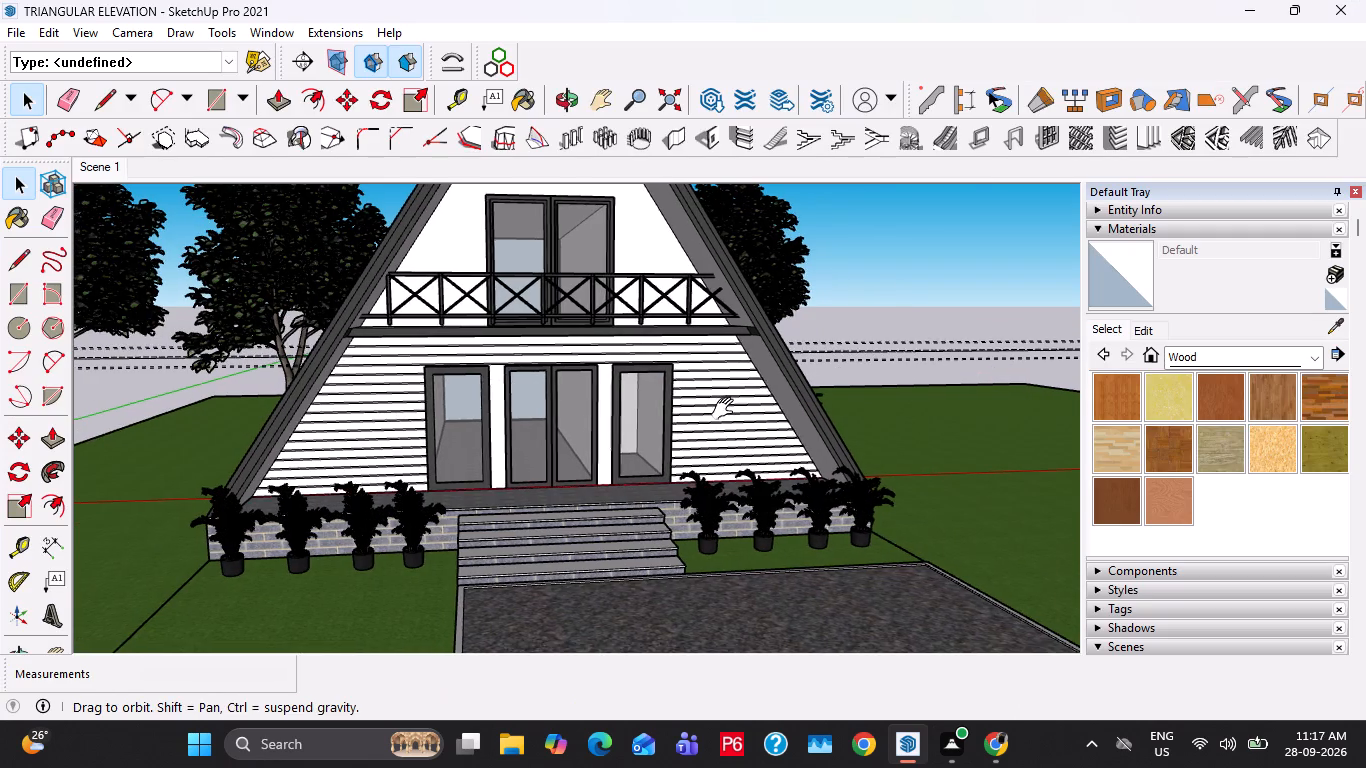
middle_click_drag(727, 409, 753, 434, "shift")
scroll(731, 434, "down", 1, "shift")
left_click(52, 29)
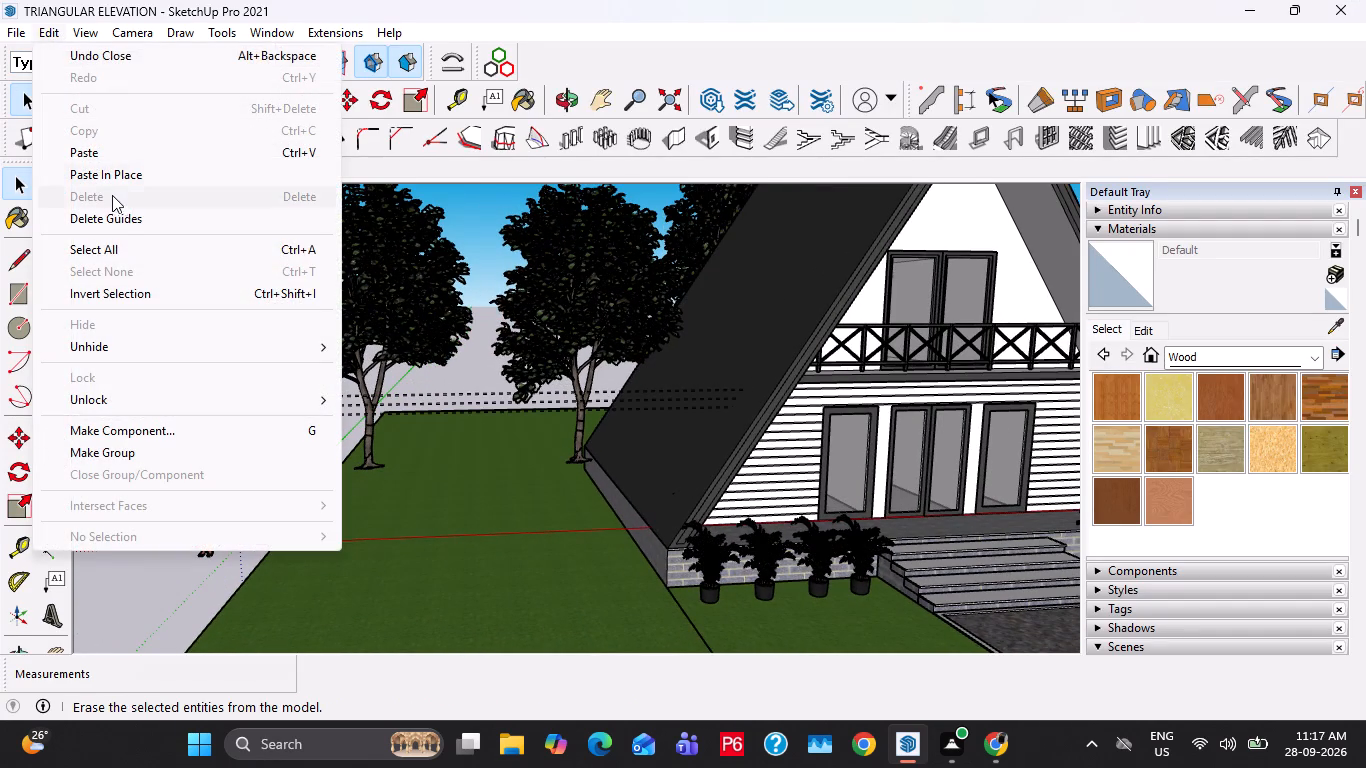
left_click(117, 217)
Open the front wall group for editing at the wall section between the left-hand window and the door.
middle_click_drag(710, 463, 345, 447, "shift")
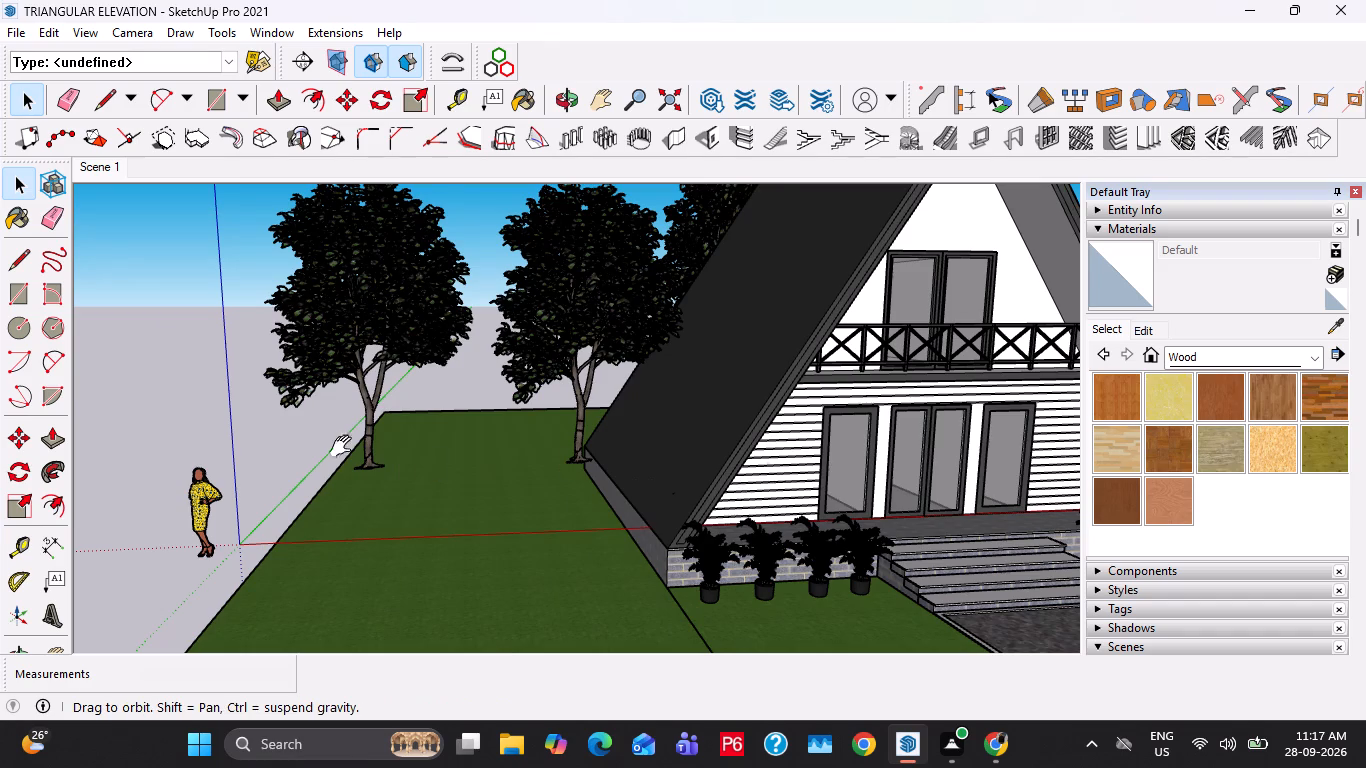
middle_click_drag(345, 447, 240, 427, "shift")
scroll(380, 488, "up", 11)
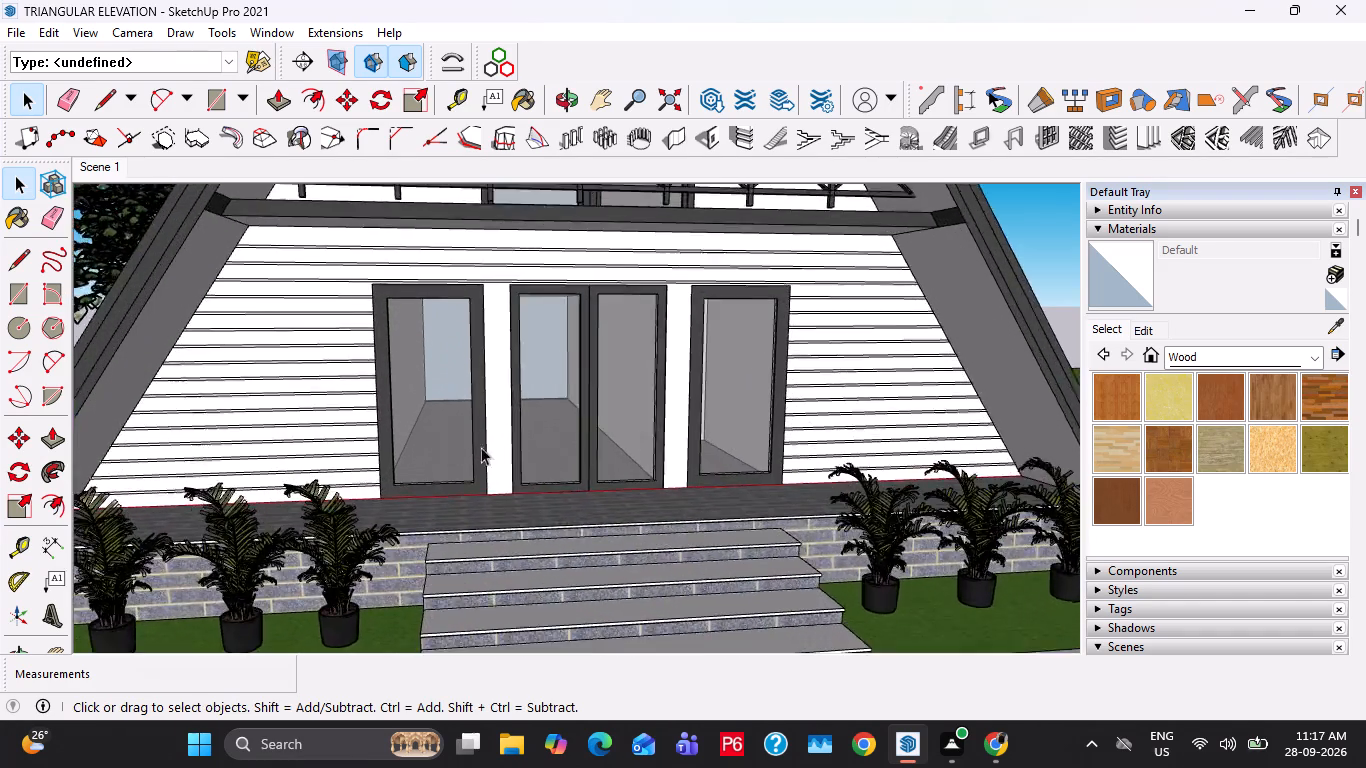
scroll(481, 447, "up", 10)
double_click(502, 488)
left_click(492, 503)
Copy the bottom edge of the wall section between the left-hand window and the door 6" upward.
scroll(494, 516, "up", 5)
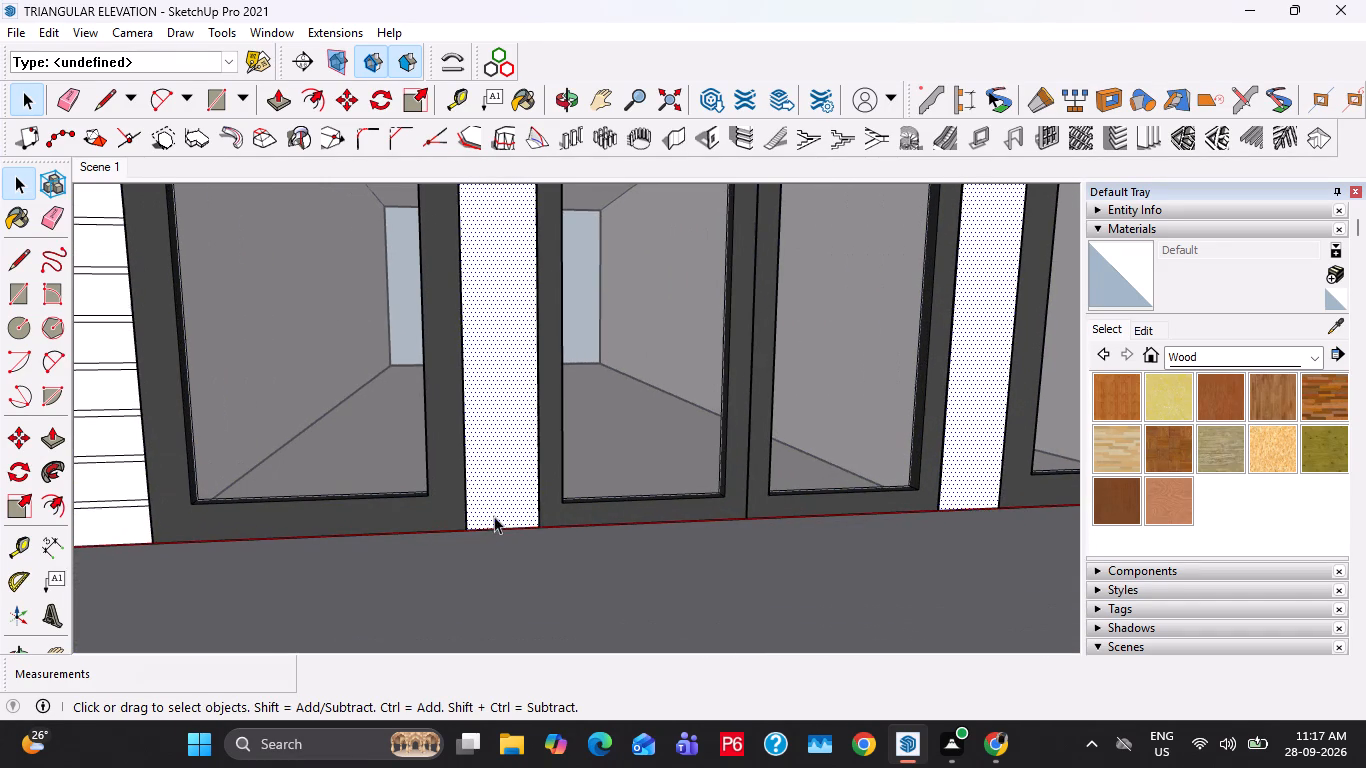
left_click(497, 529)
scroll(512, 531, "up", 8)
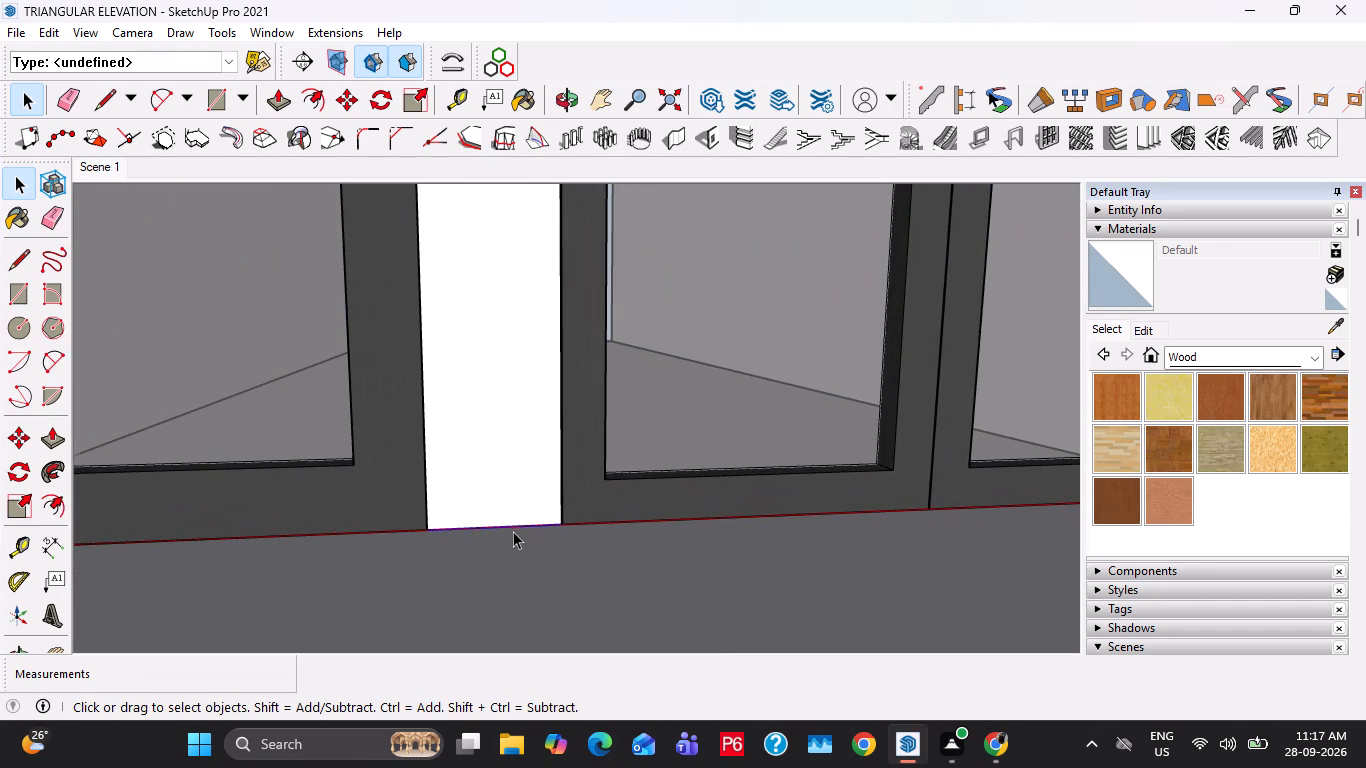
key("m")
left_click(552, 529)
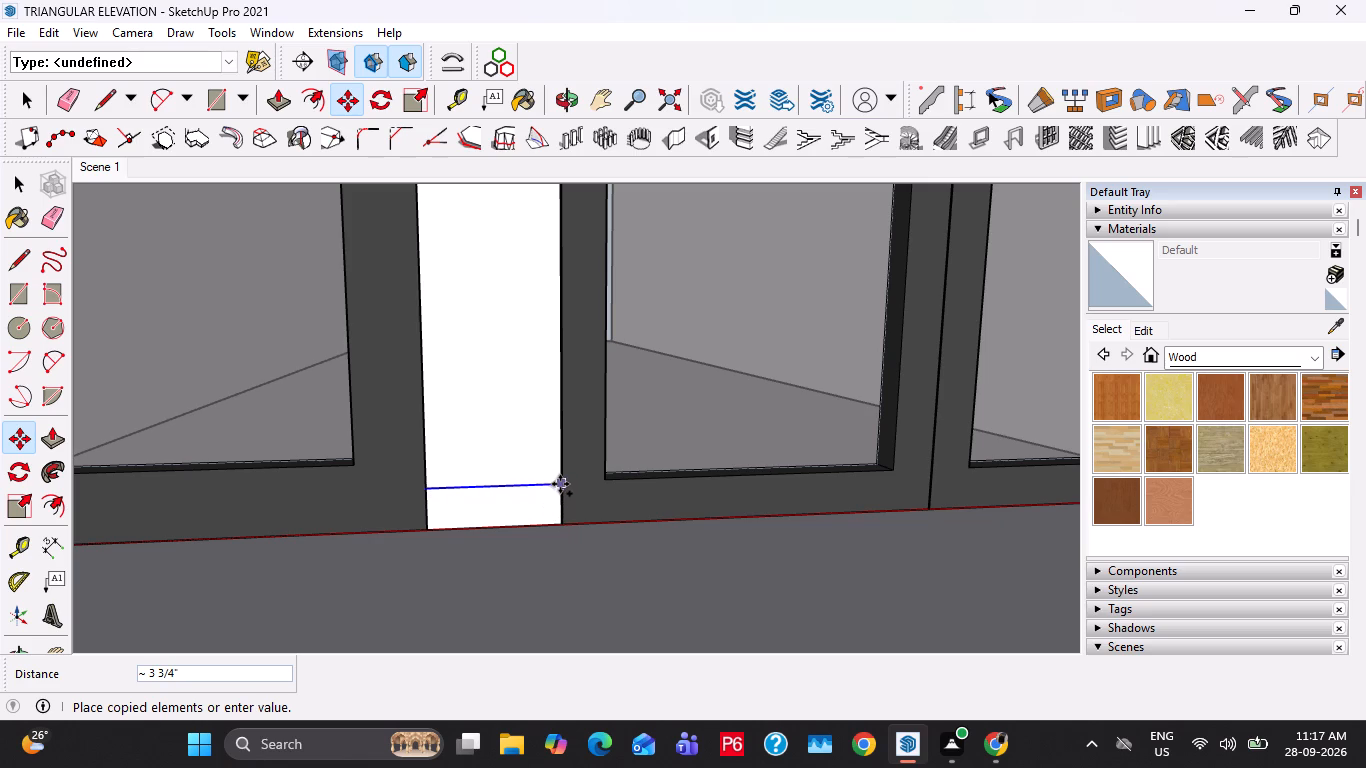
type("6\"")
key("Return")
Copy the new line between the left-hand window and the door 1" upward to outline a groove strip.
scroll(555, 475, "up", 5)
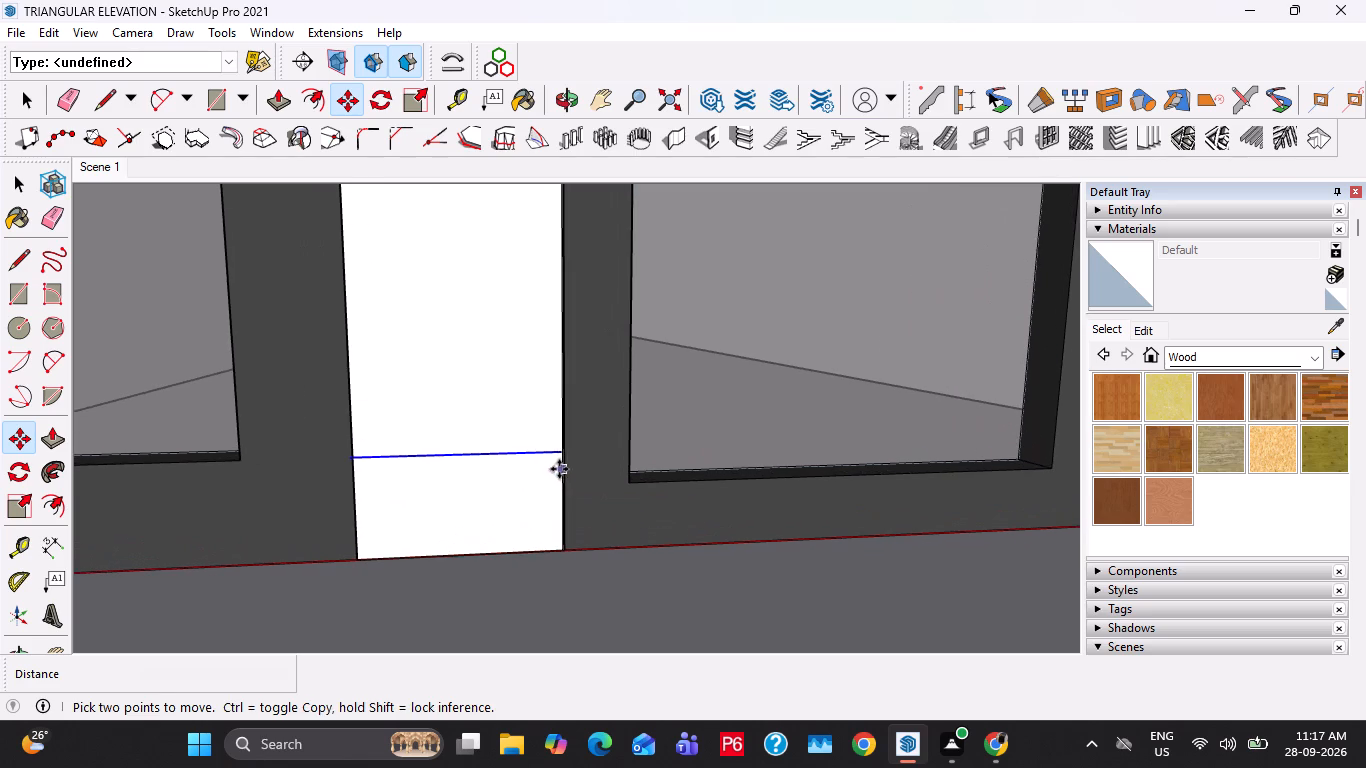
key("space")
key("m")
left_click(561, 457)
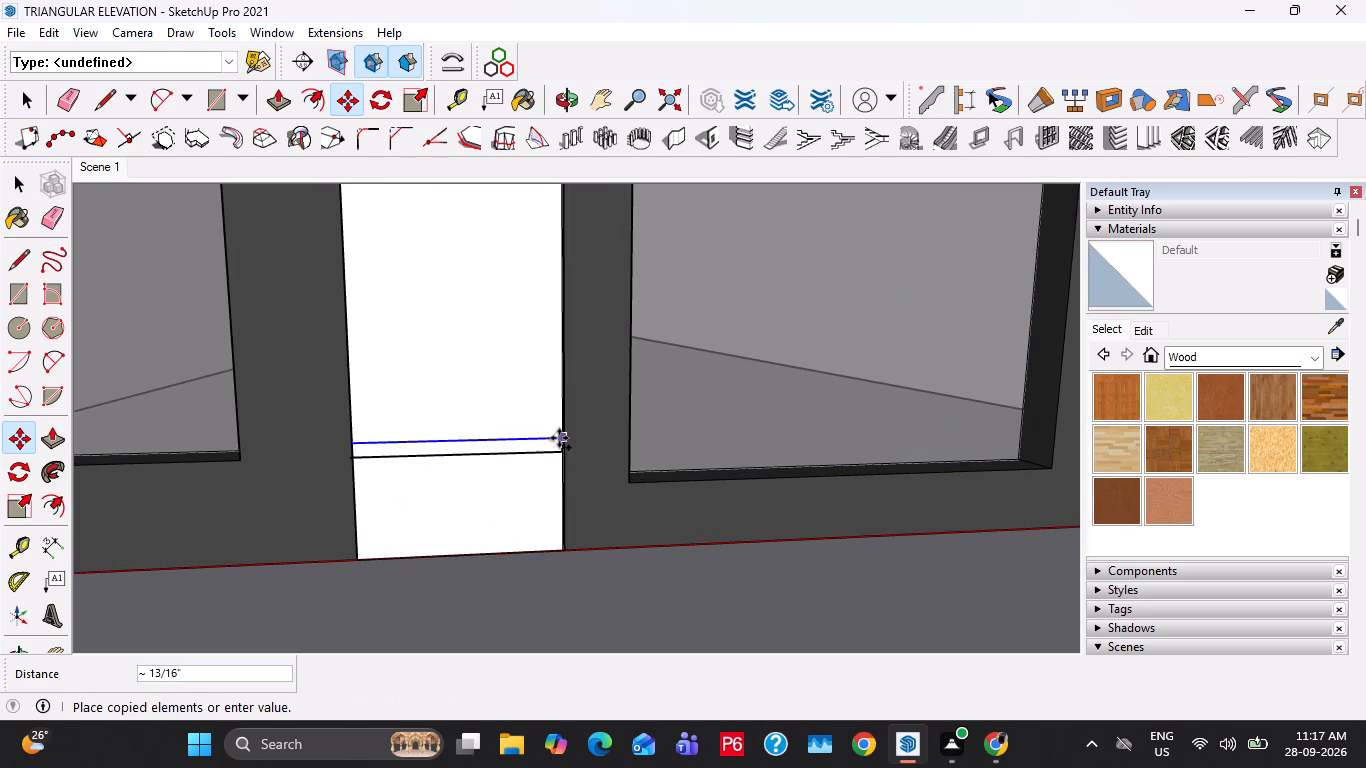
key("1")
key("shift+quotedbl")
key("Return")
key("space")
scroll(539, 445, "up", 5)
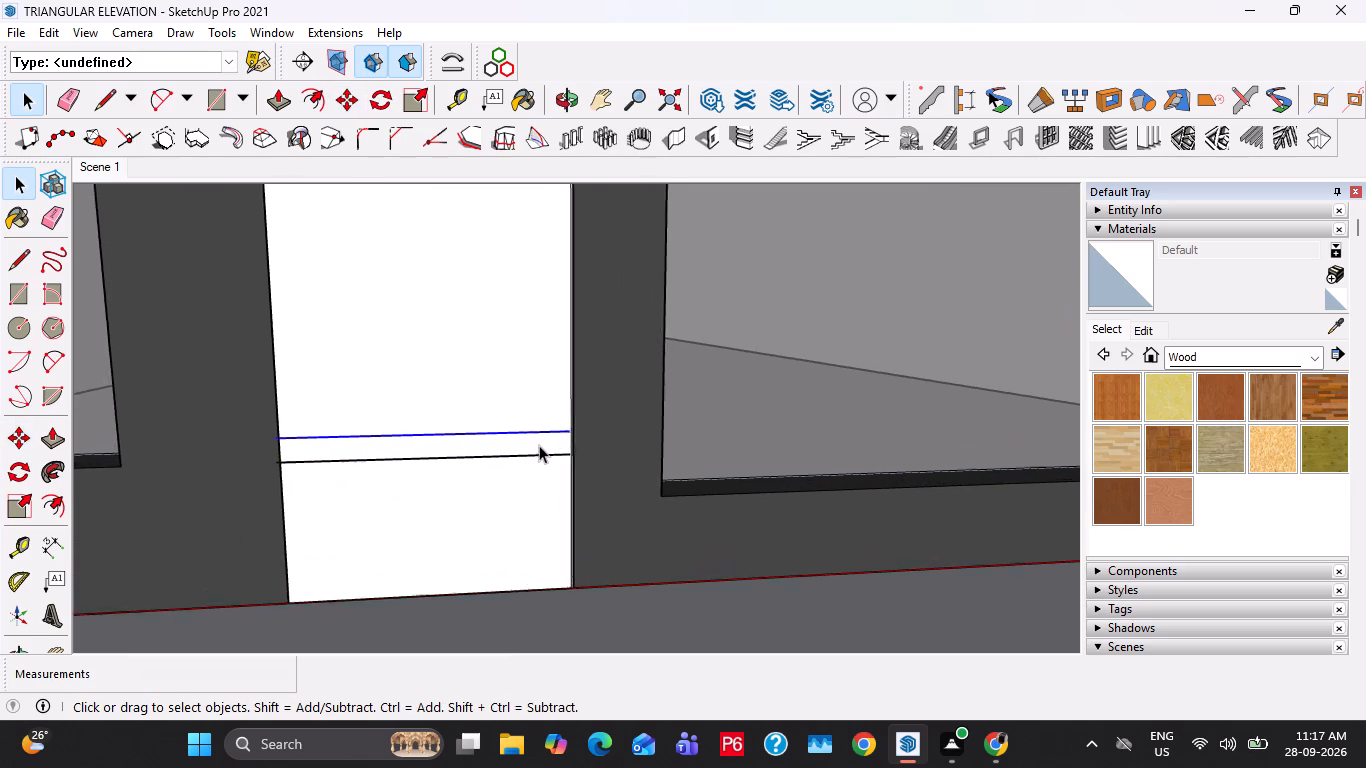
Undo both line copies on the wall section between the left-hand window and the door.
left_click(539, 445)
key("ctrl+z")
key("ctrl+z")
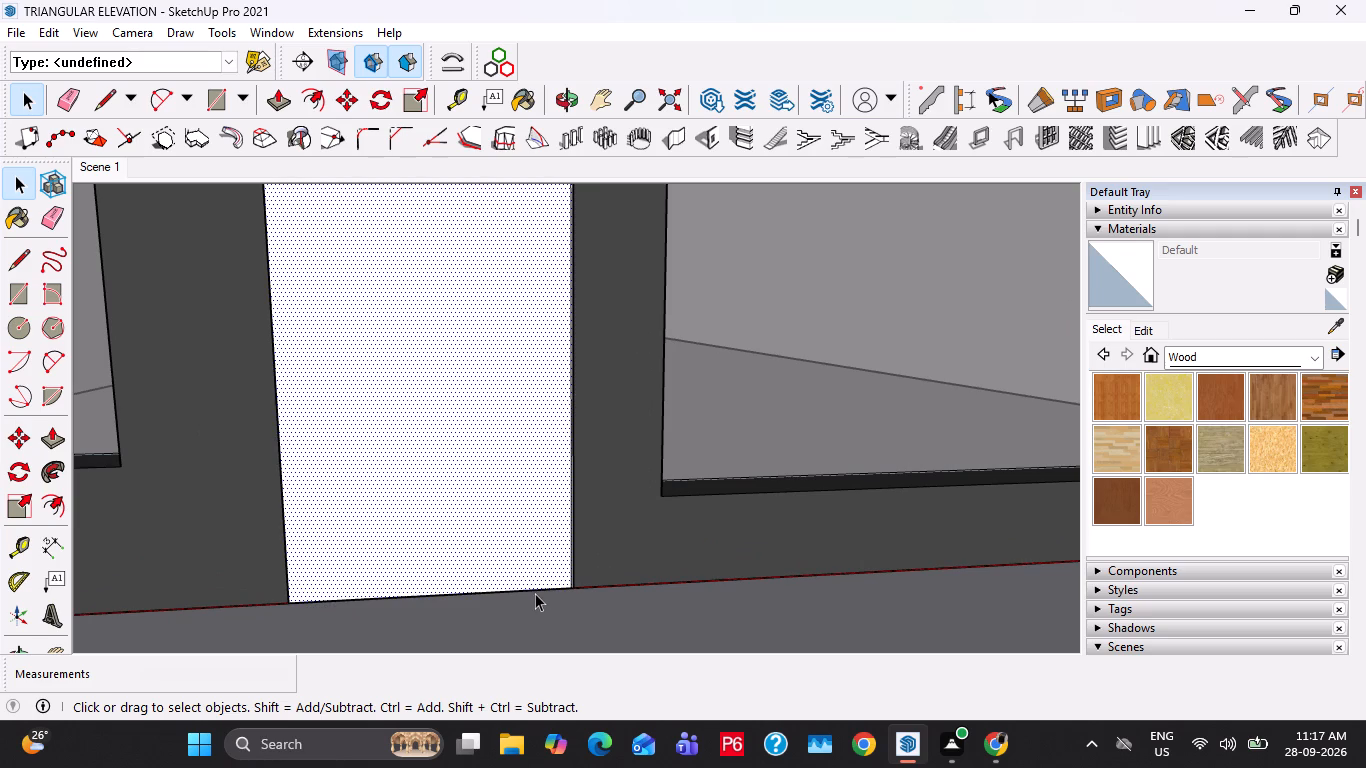
Copy the bottom edge between the left-hand window and the door 6" upward, from its corner at the door frame.
left_click(536, 588)
scroll(539, 590, "up", 16)
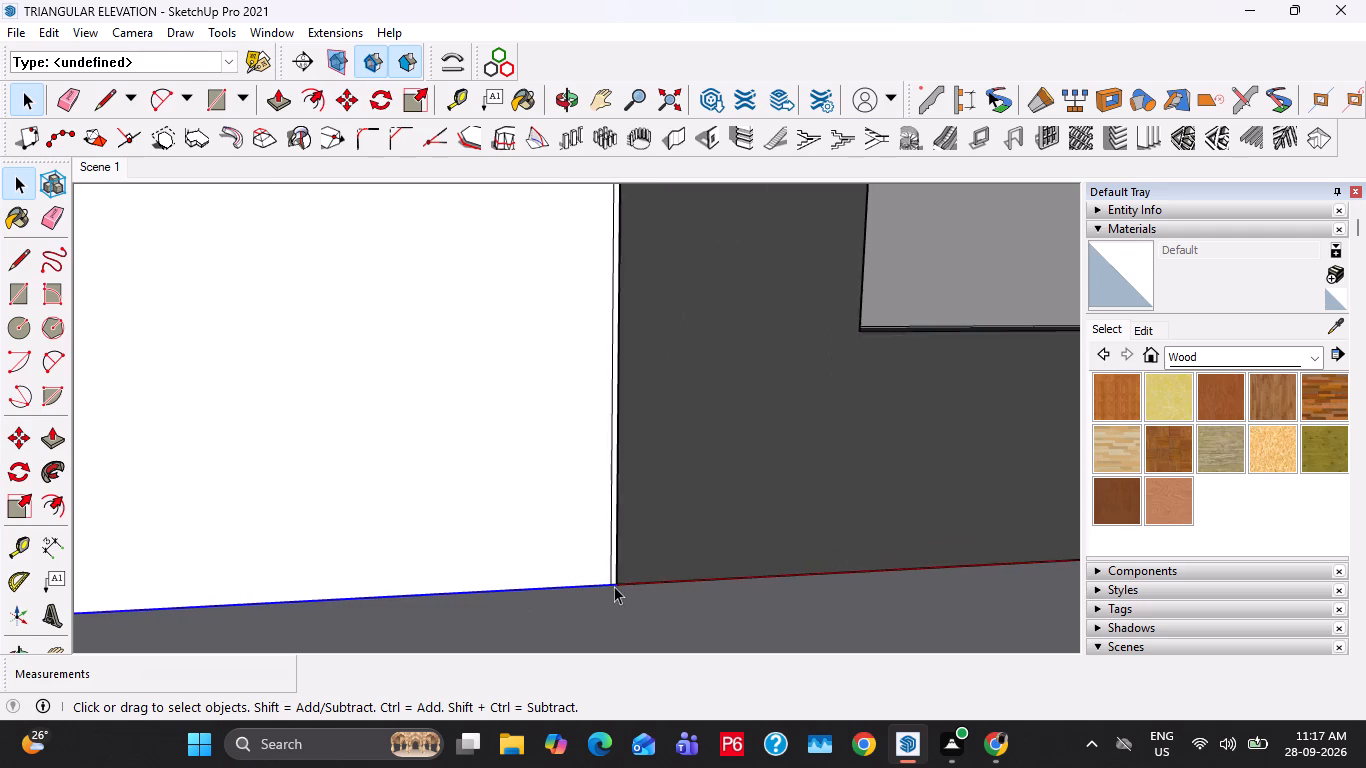
scroll(614, 586, "up", 14)
key("m")
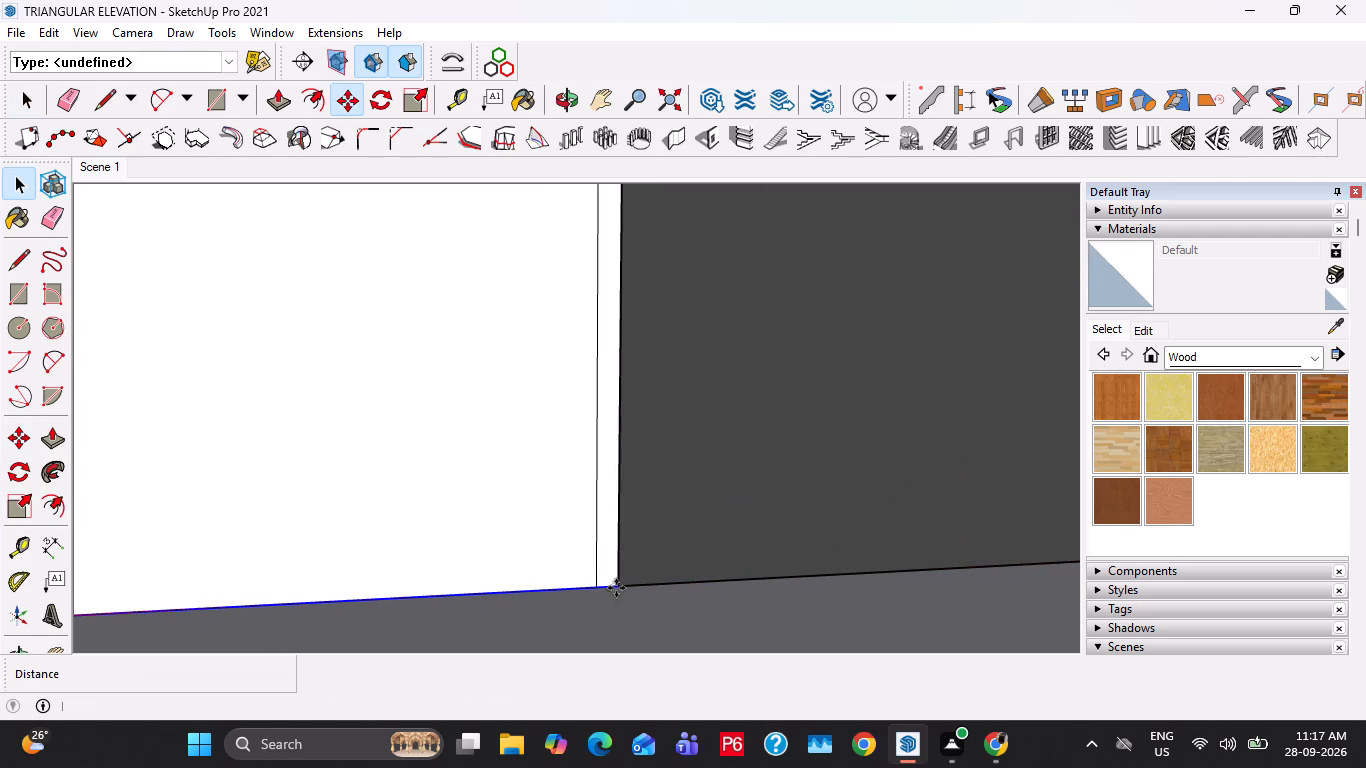
left_click(620, 588)
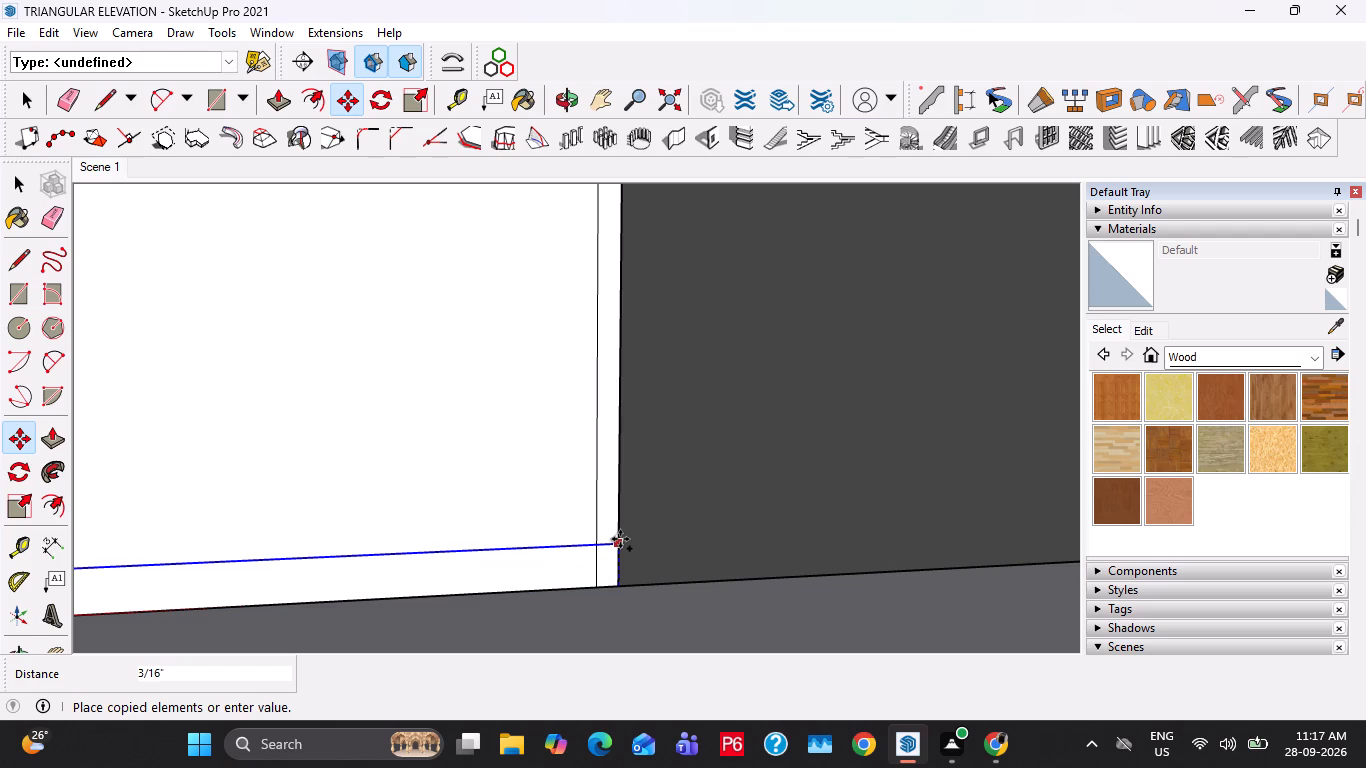
type("6\"")
key("Return")
key("space")
Copy the new horizontal line 1" upward to outline the lowest groove strip between the left-hand window and the door.
scroll(596, 543, "down", 14)
left_click(503, 468)
scroll(504, 466, "down", 3)
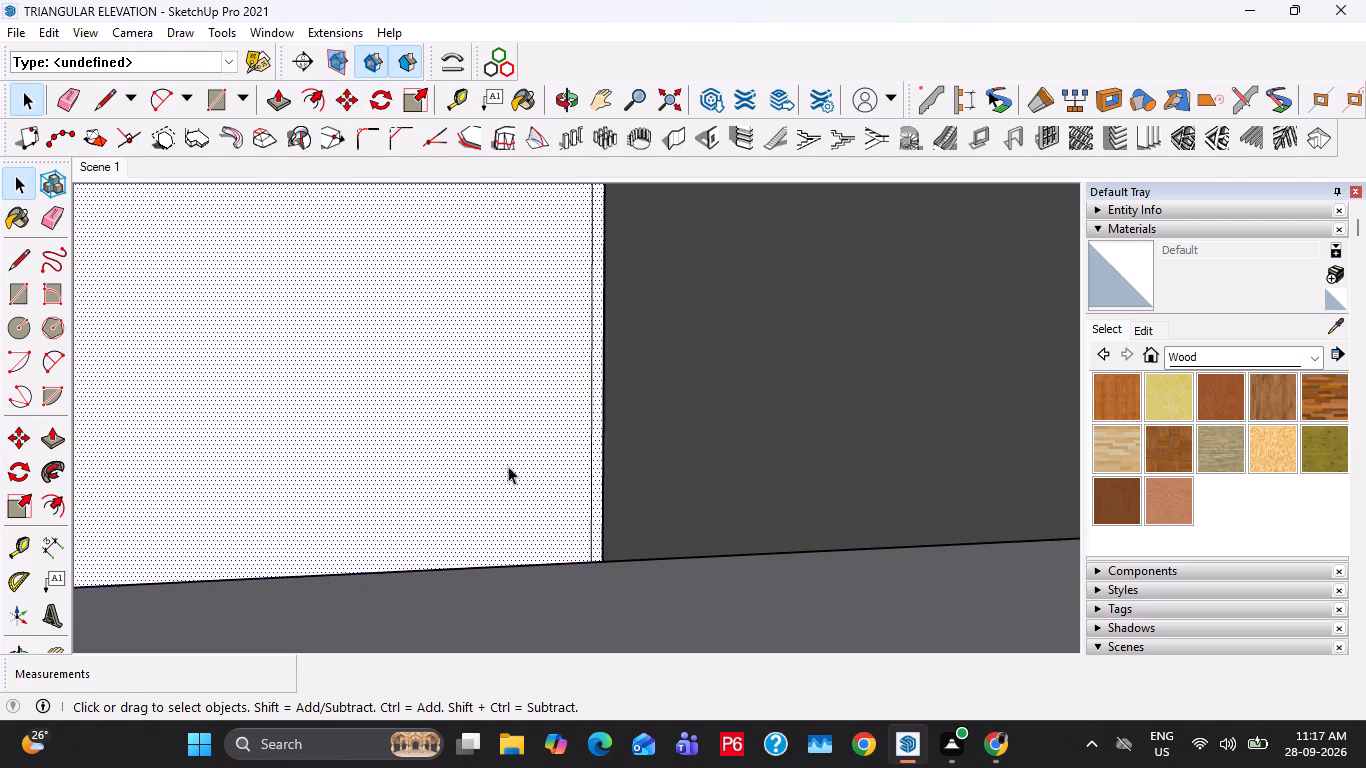
scroll(508, 466, "down", 12)
middle_click_drag(453, 438, 600, 602, "shift")
scroll(626, 445, "down", 4)
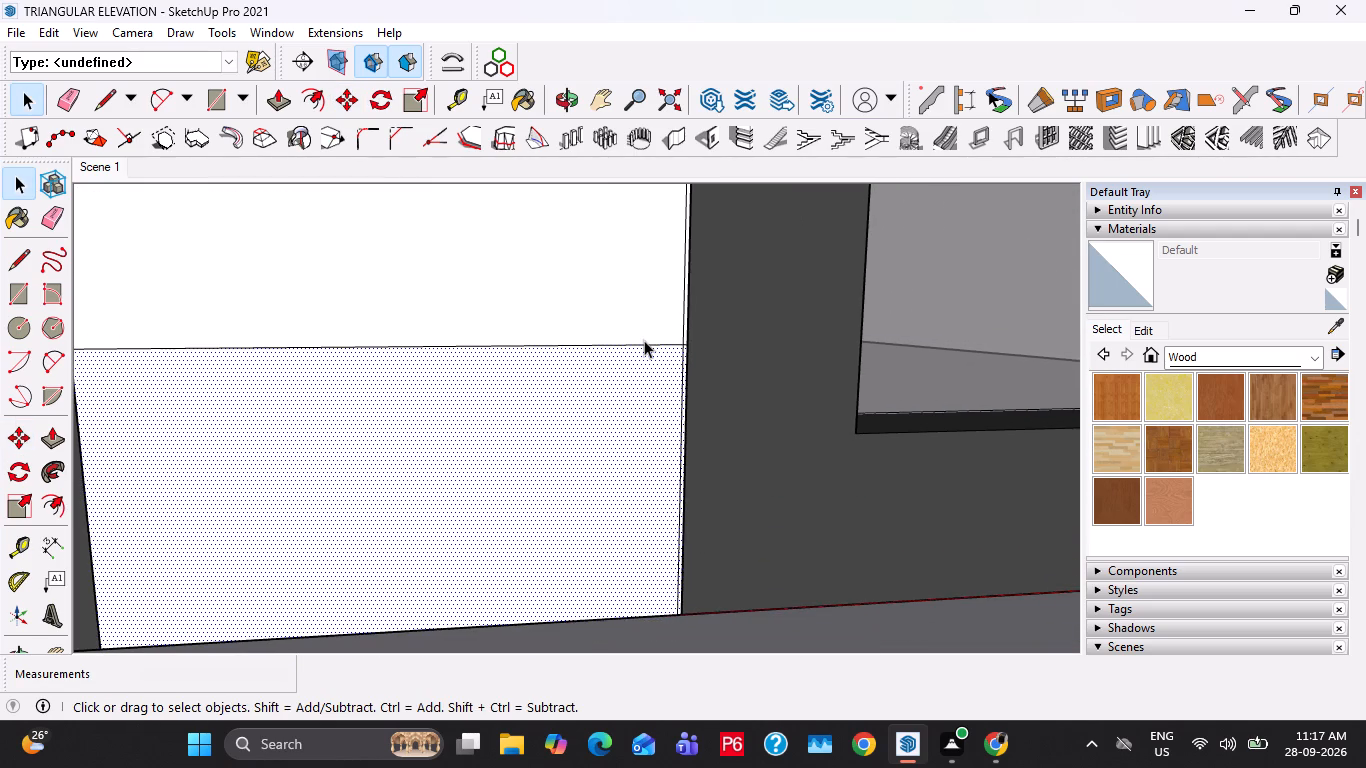
left_click(644, 343)
scroll(644, 346, "up", 9)
key("m")
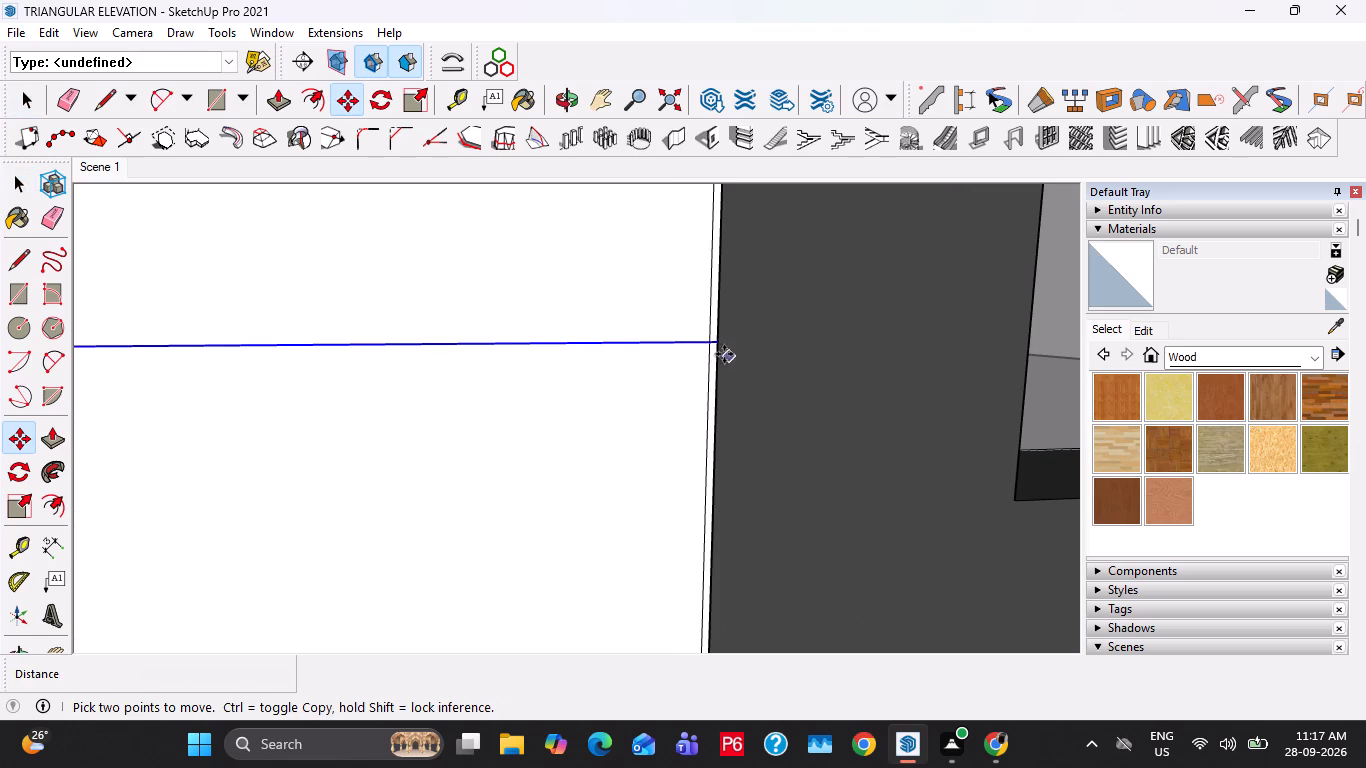
left_click(723, 342)
key("1")
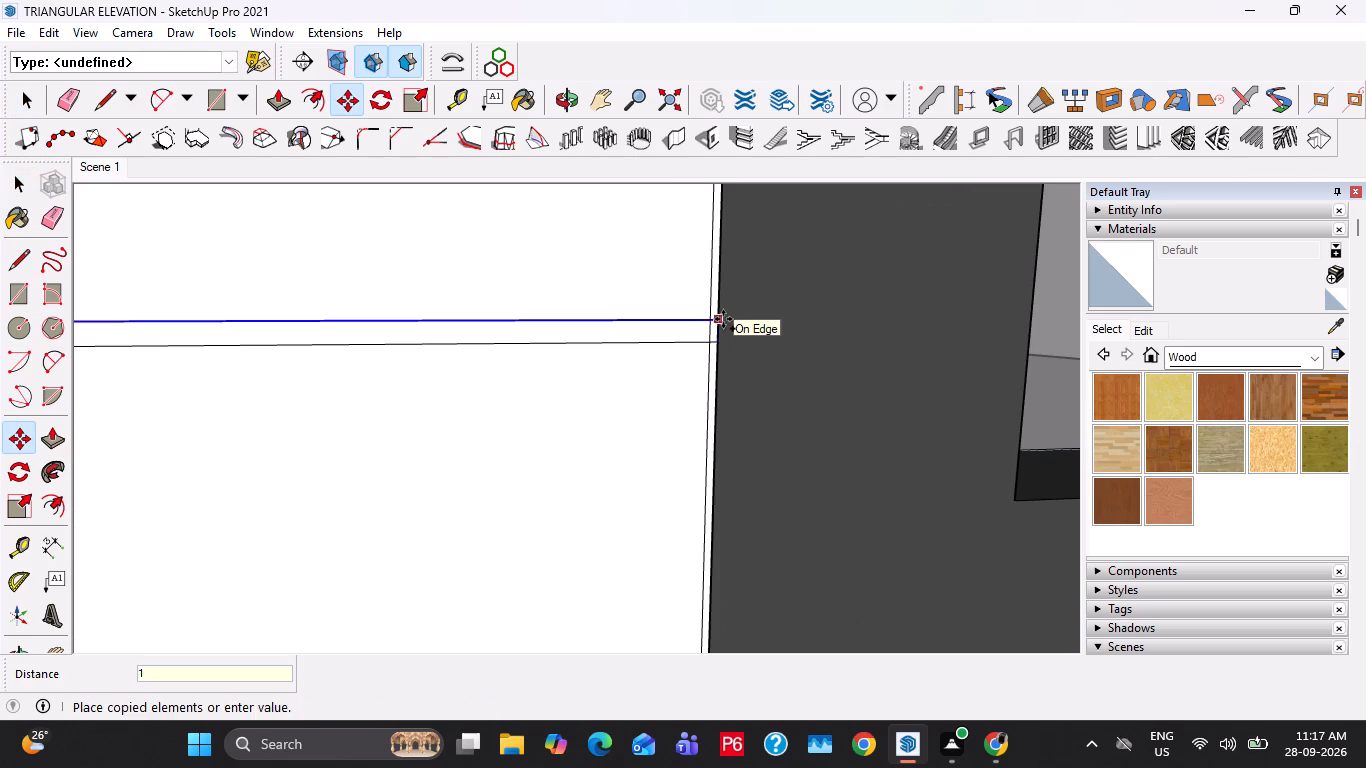
key("shift+quotedbl")
key("Return")
key("space")
Copy the lowest groove strip between the left-hand window and the door 7" upward.
left_click(608, 327)
scroll(602, 332, "down", 14)
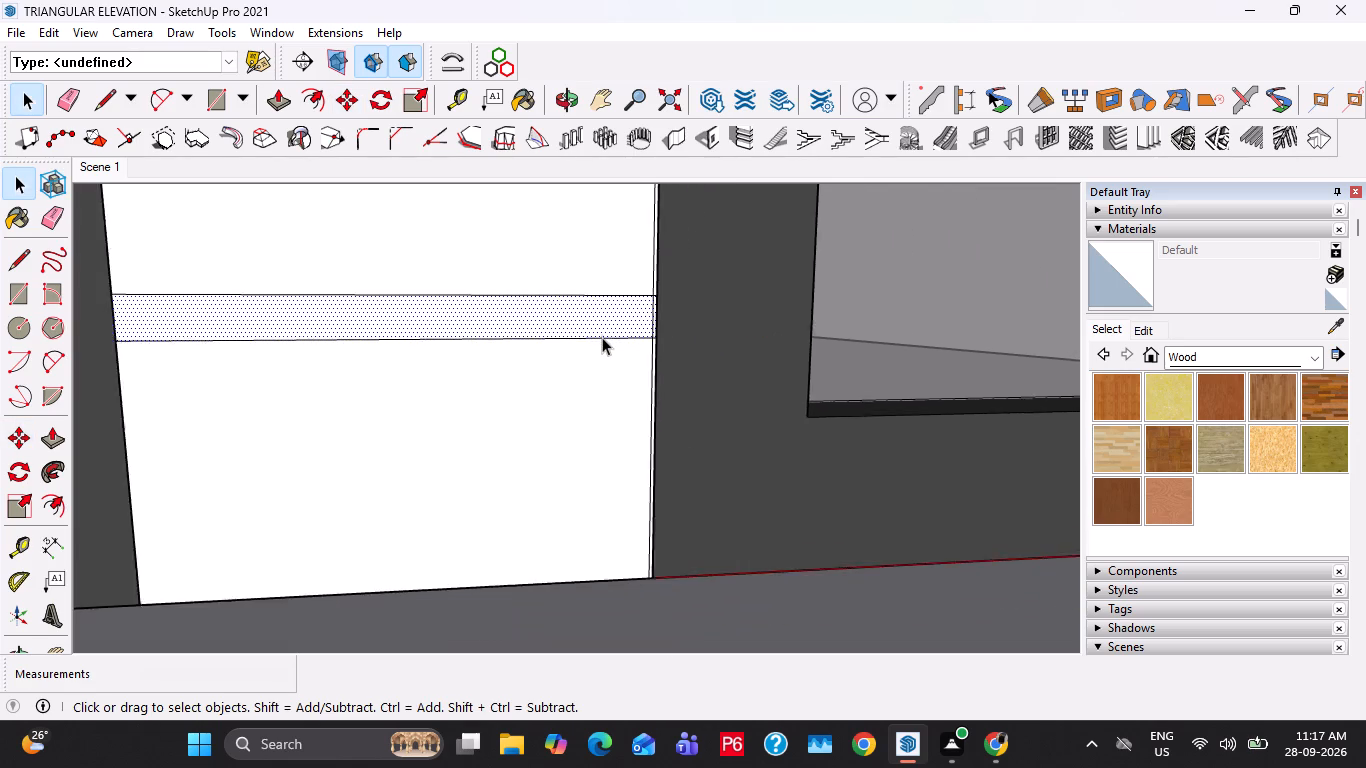
scroll(602, 337, "down", 9)
double_click(598, 328)
key("m")
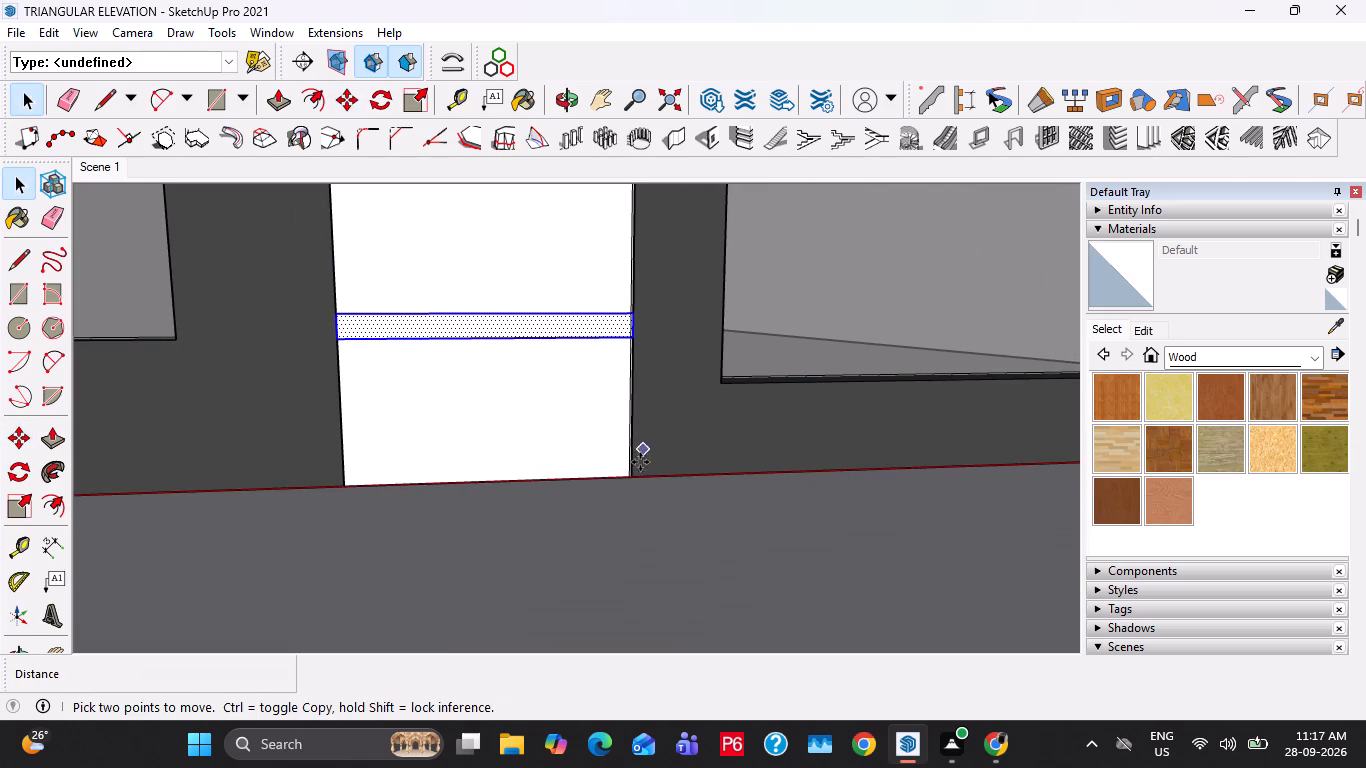
scroll(633, 481, "up", 12)
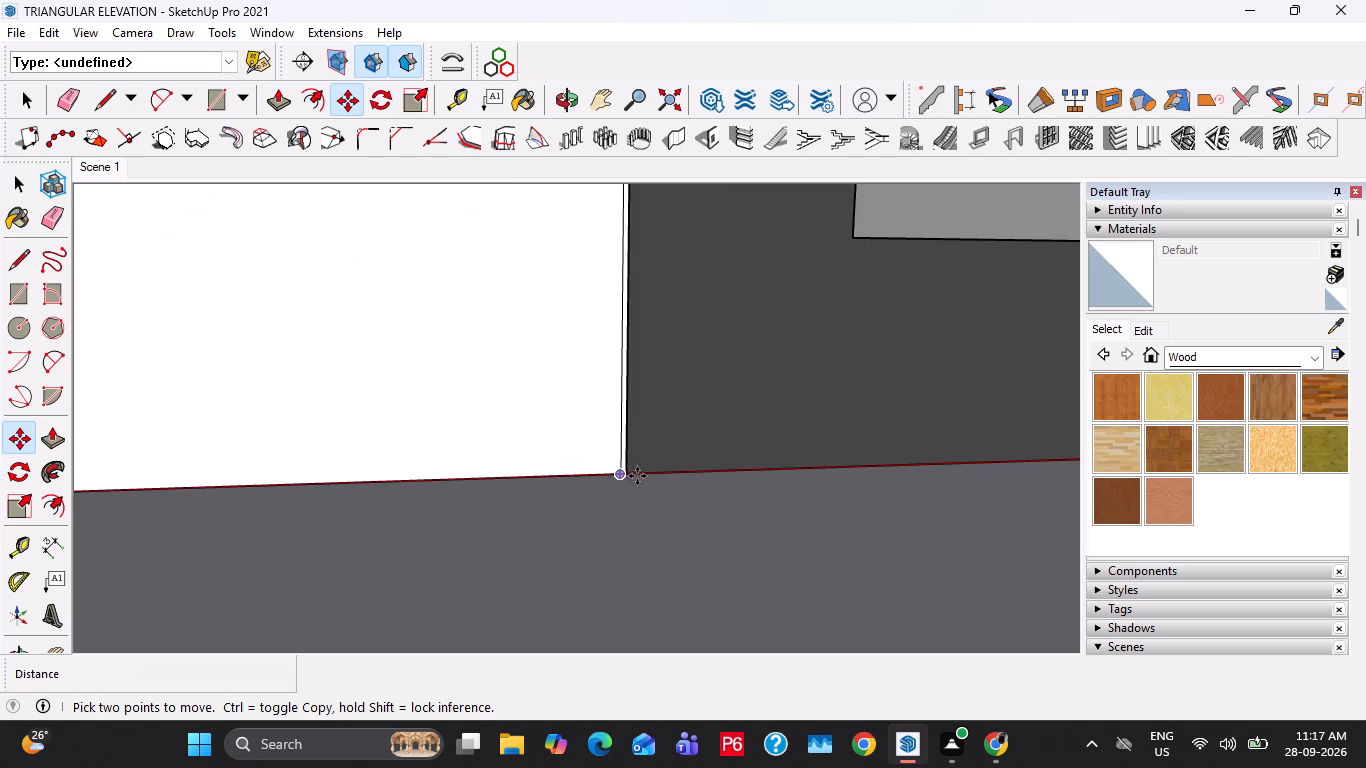
left_click(628, 474)
middle_click_drag(637, 340, 627, 567, "shift")
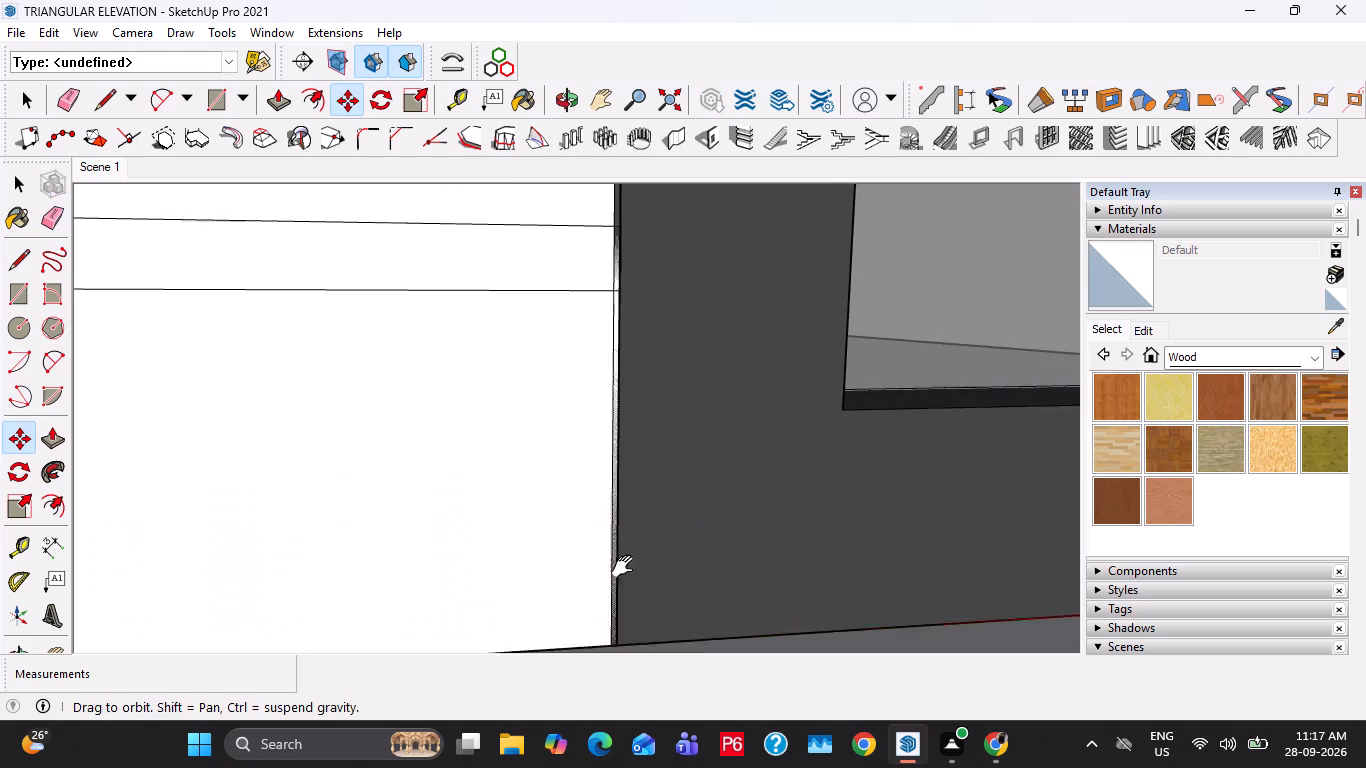
middle_click_drag(627, 567, 627, 582, "shift")
scroll(619, 386, "down", 5)
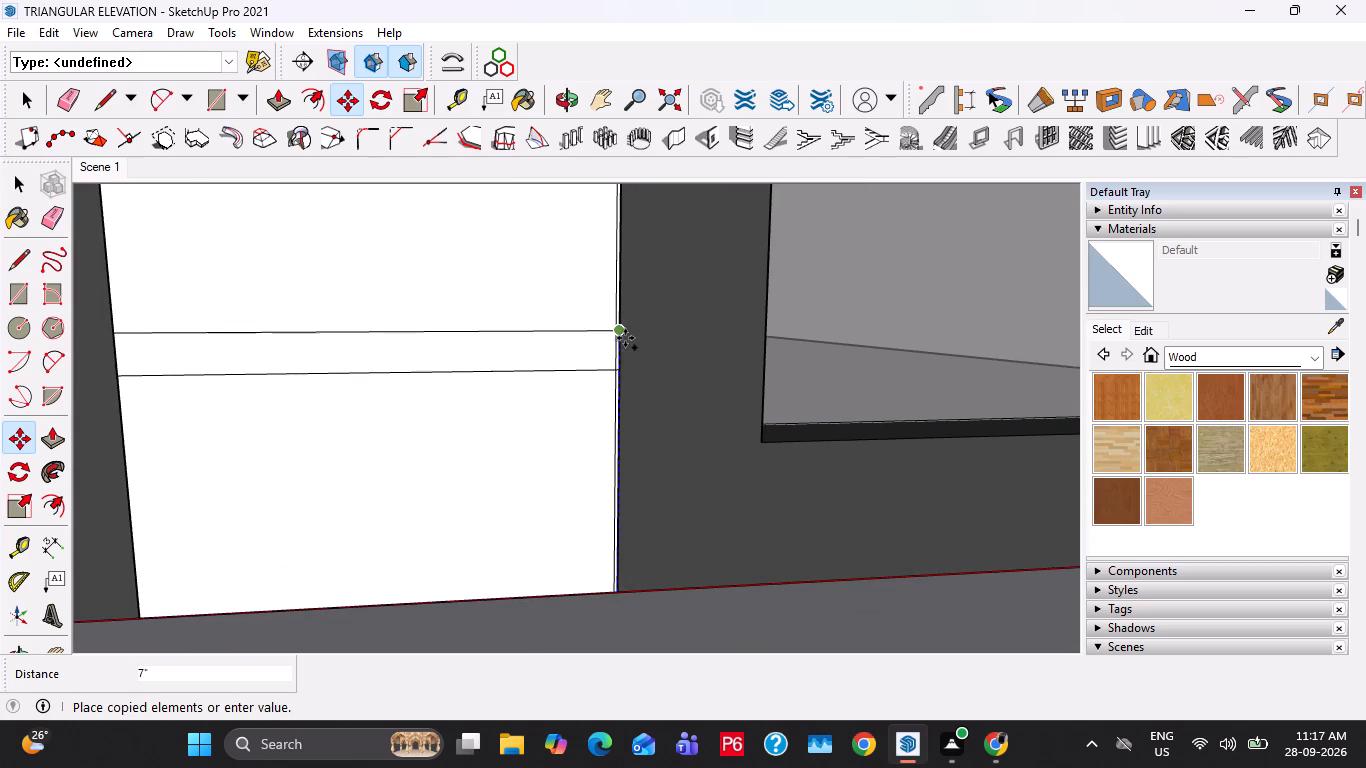
left_click(625, 338)
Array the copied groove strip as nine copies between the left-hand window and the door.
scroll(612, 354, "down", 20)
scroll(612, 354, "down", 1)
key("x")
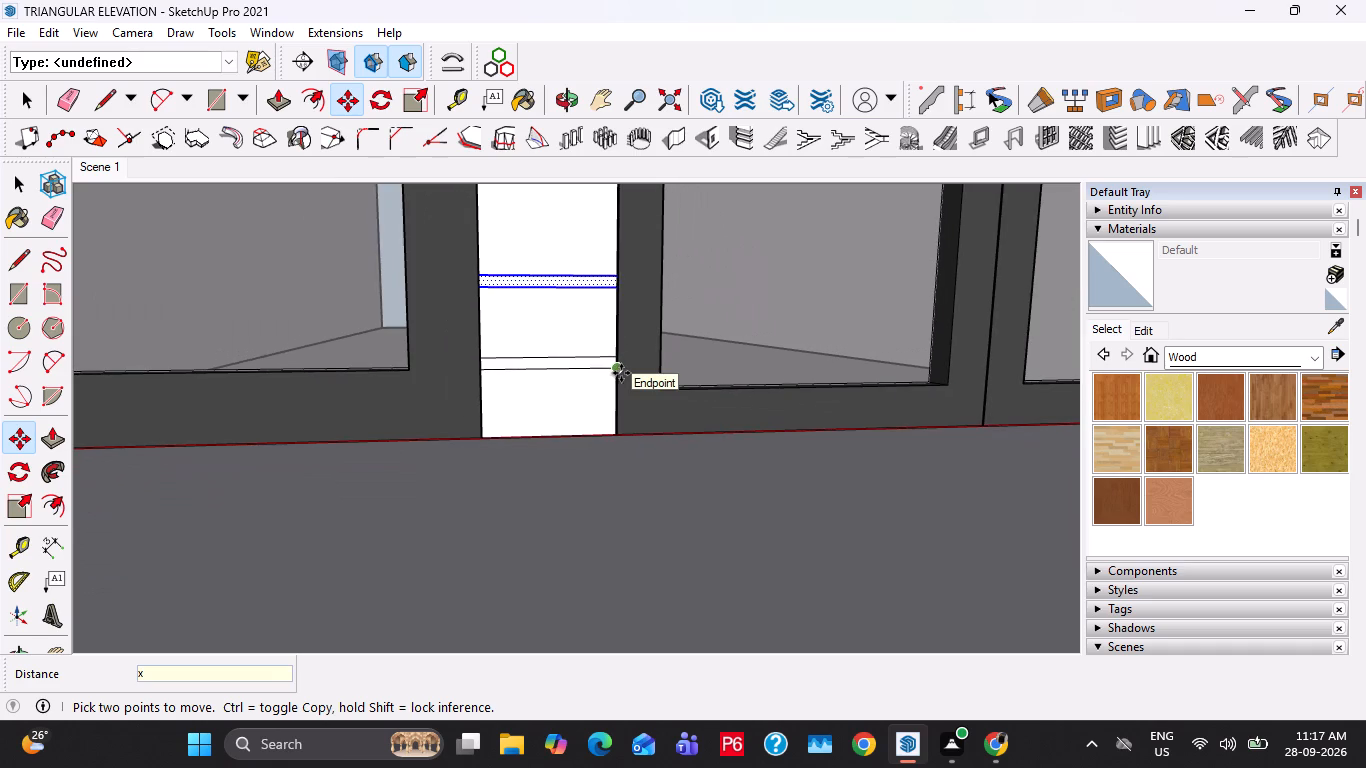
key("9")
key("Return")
Set the groove strip array between the left-hand window and the door to 12 copies, up to the window's head.
scroll(623, 381, "down", 20)
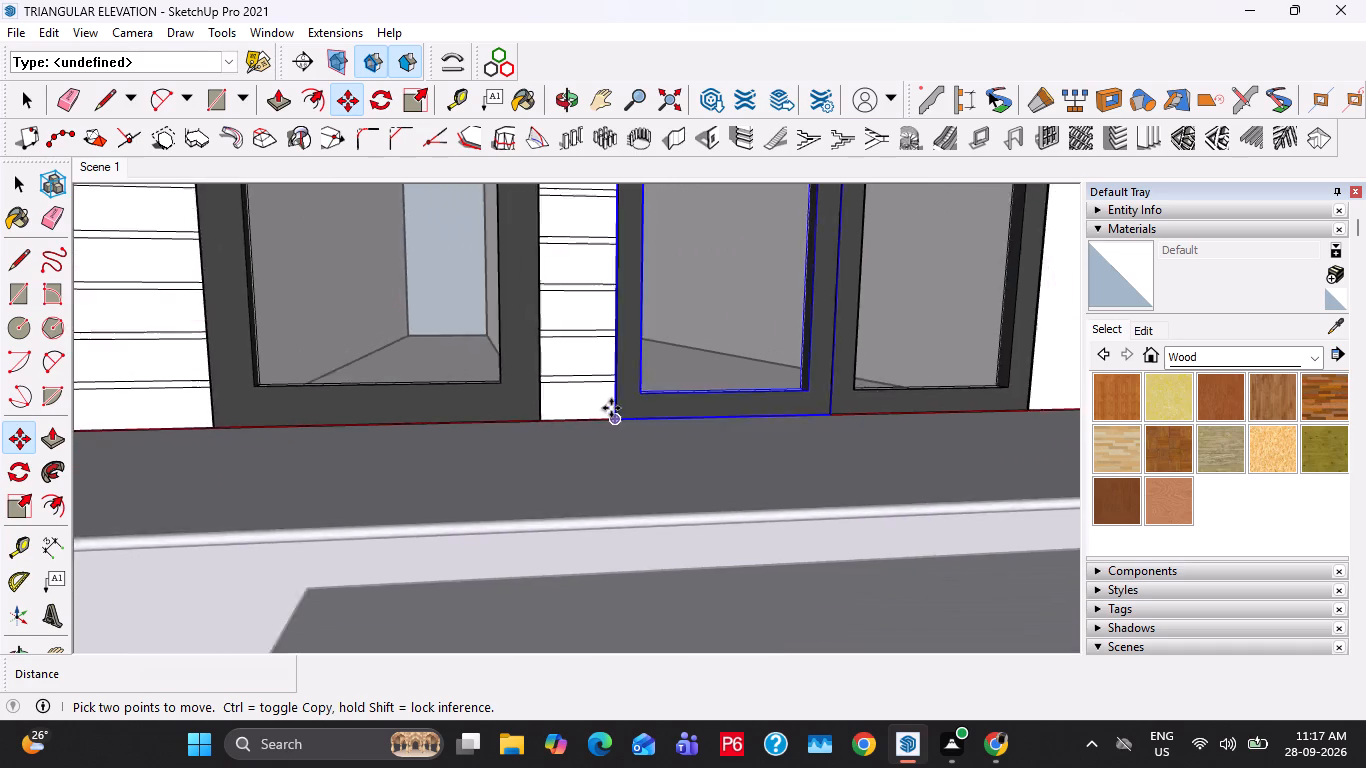
scroll(611, 408, "down", 11)
middle_click_drag(620, 304, 601, 513, "shift")
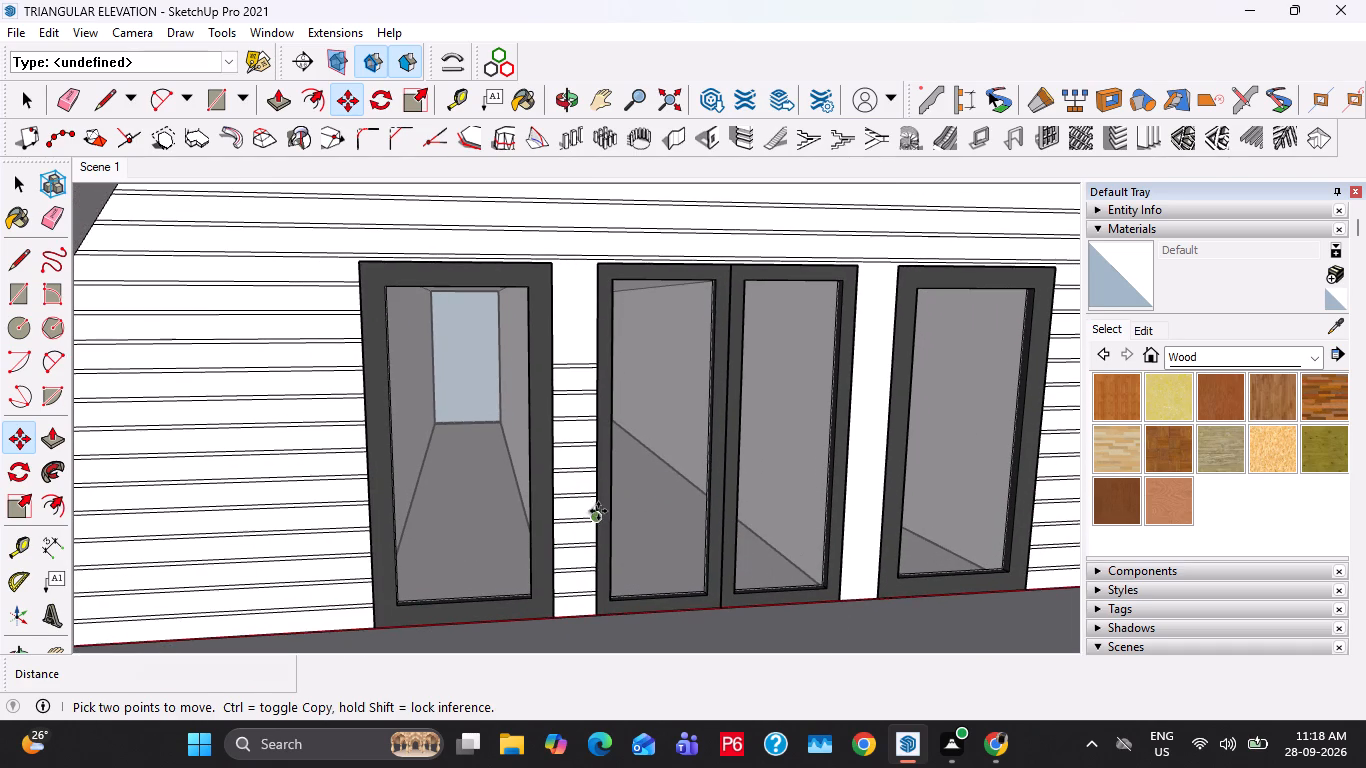
key("x")
key("1")
key("2")
key("Return")
key("space")
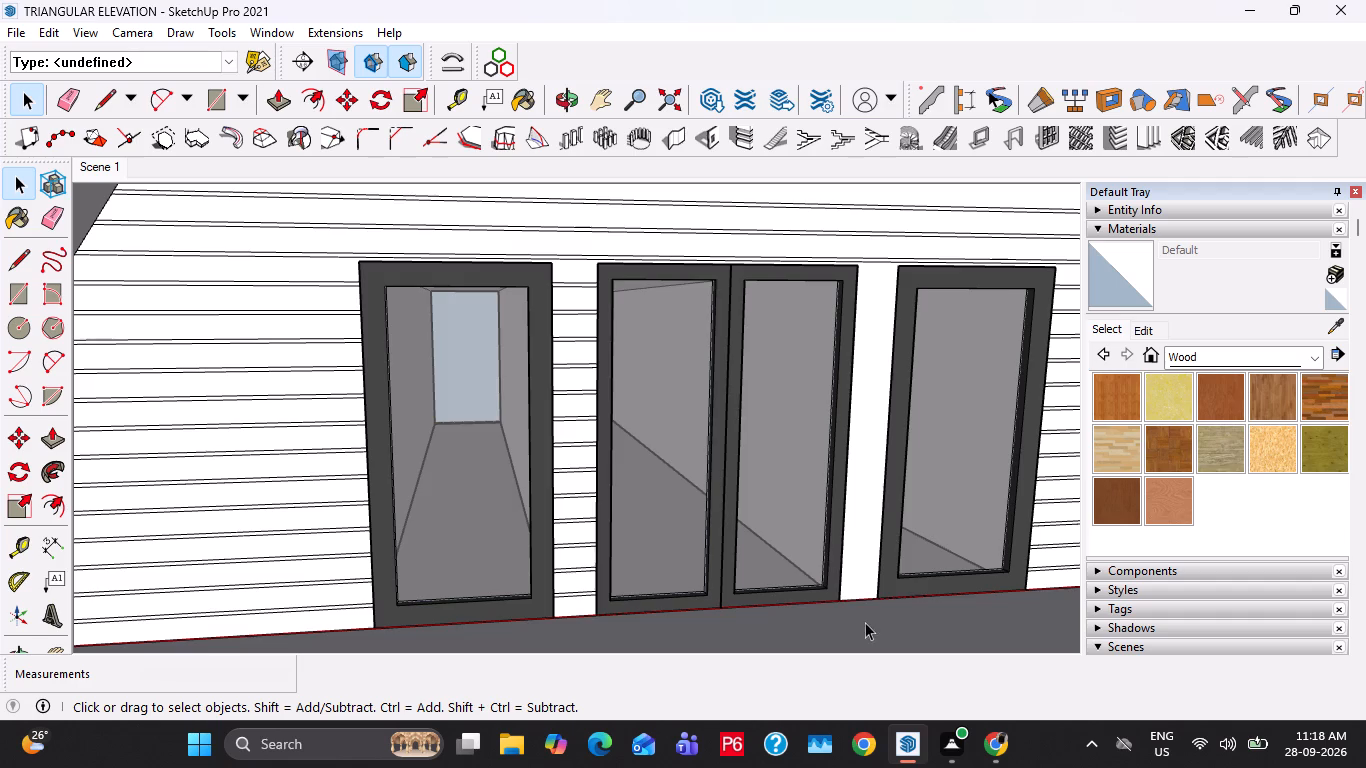
Copy the bottom edge of the wall section between the door and the right-hand window 6" upward.
scroll(866, 625, "up", 19)
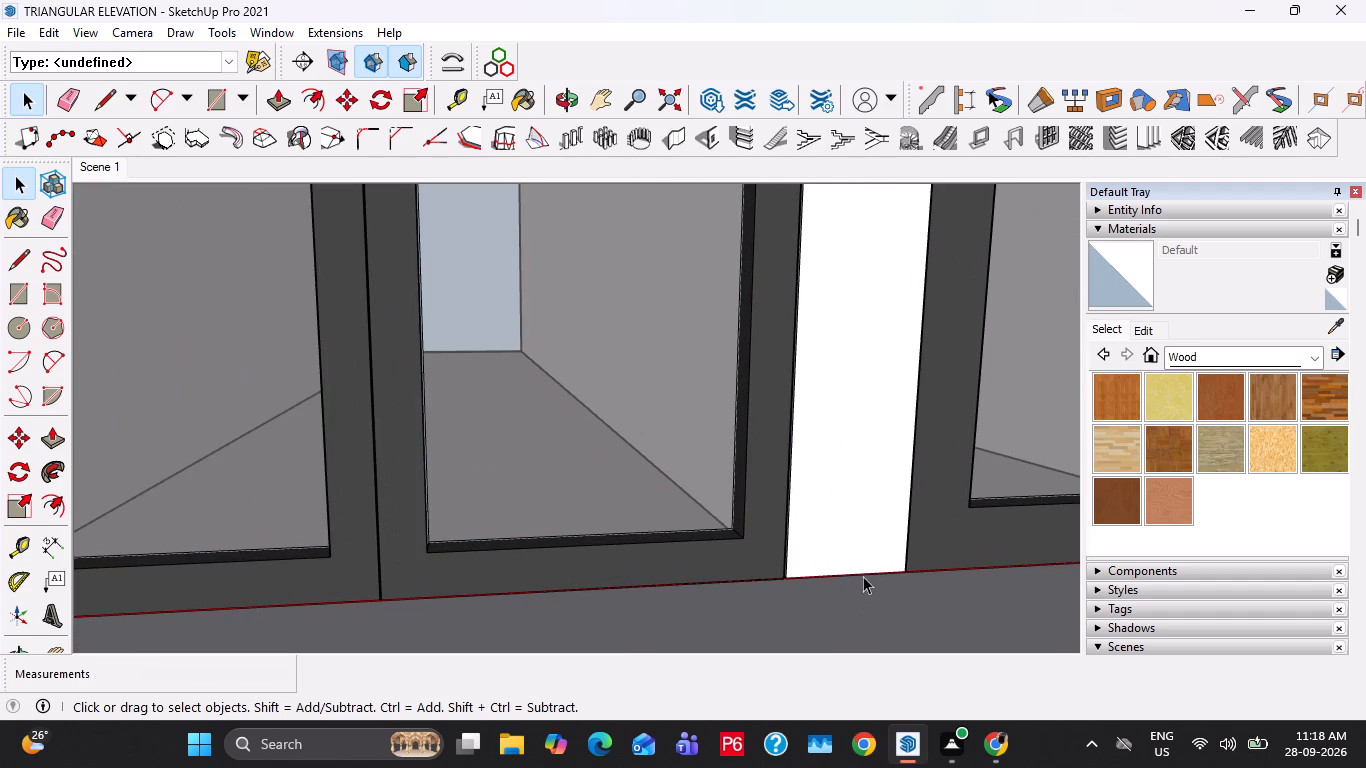
left_click(864, 575)
scroll(861, 575, "up", 9)
key("m")
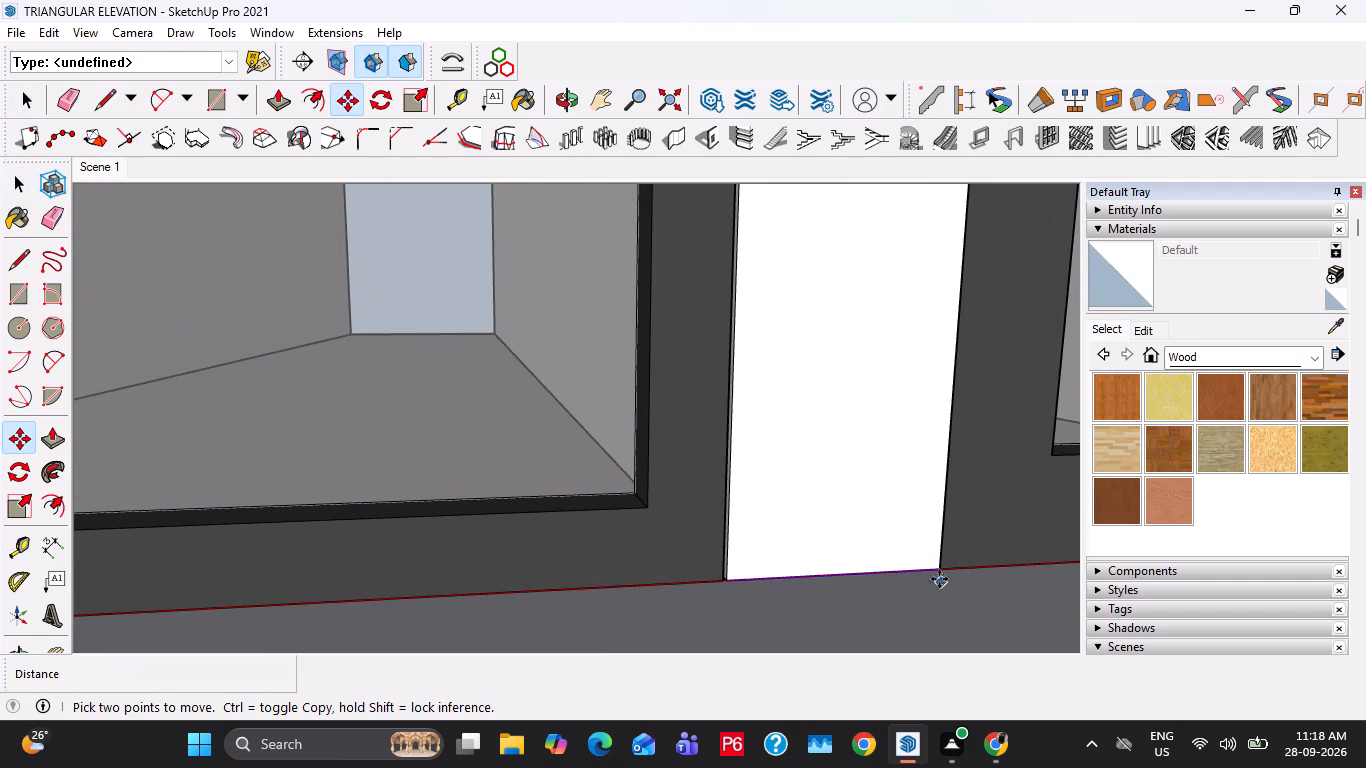
left_click(939, 567, "ctrl")
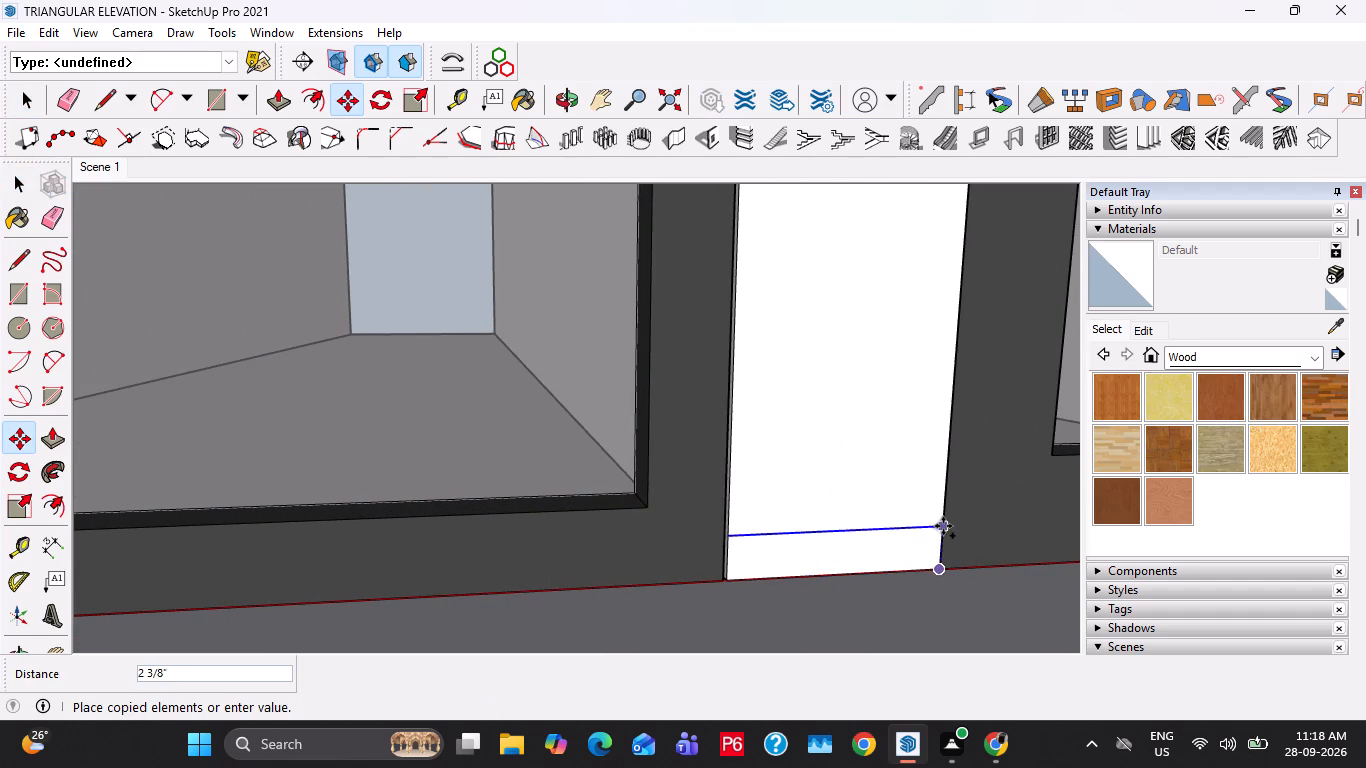
key("6")
key("shift+quotedbl")
key("Return")
key("space")
Copy the new horizontal line 1" upward to outline the lowest groove strip between the door and the right-hand window.
key("m")
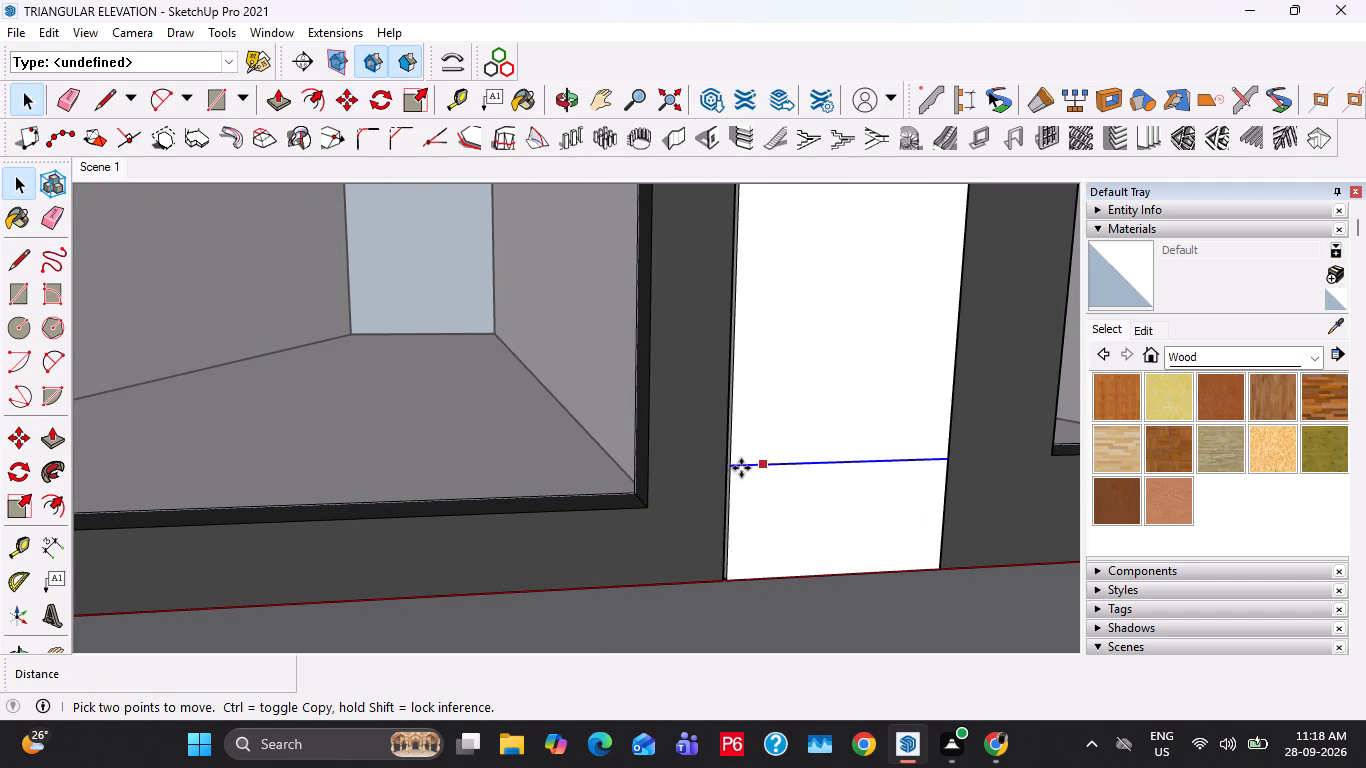
left_click(740, 467)
type("1\"")
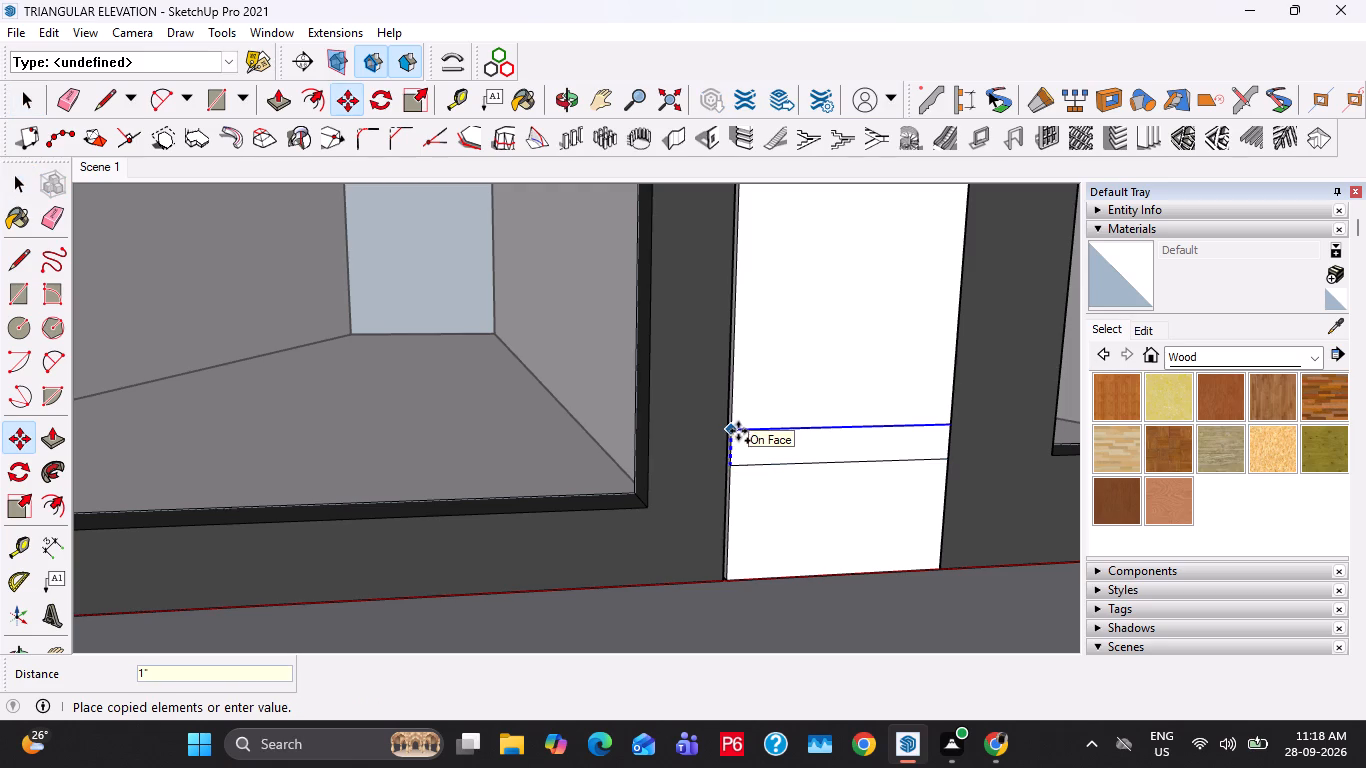
key("Return")
key("space")
Copy the lowest groove strip between the door and the right-hand window 7" upward.
double_click(753, 454)
key("m")
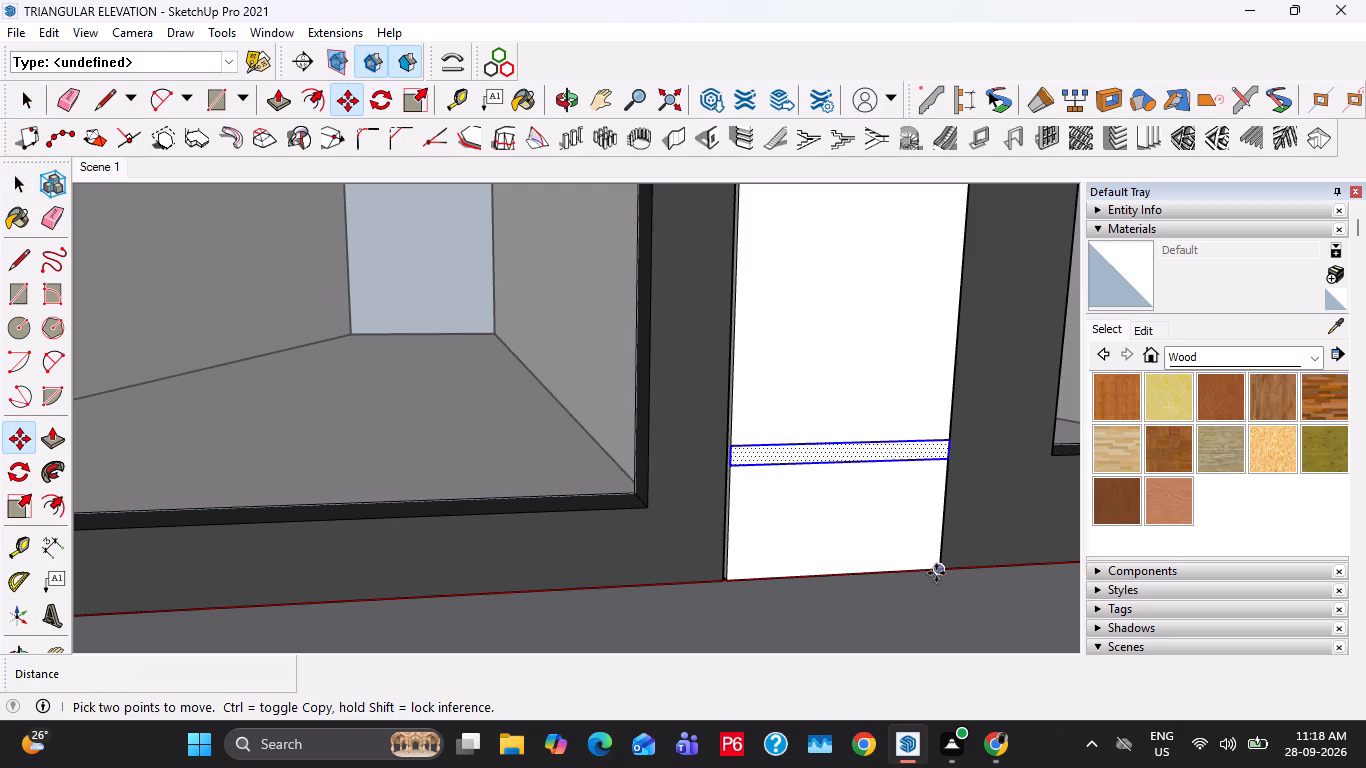
left_click(936, 573)
left_click(952, 439)
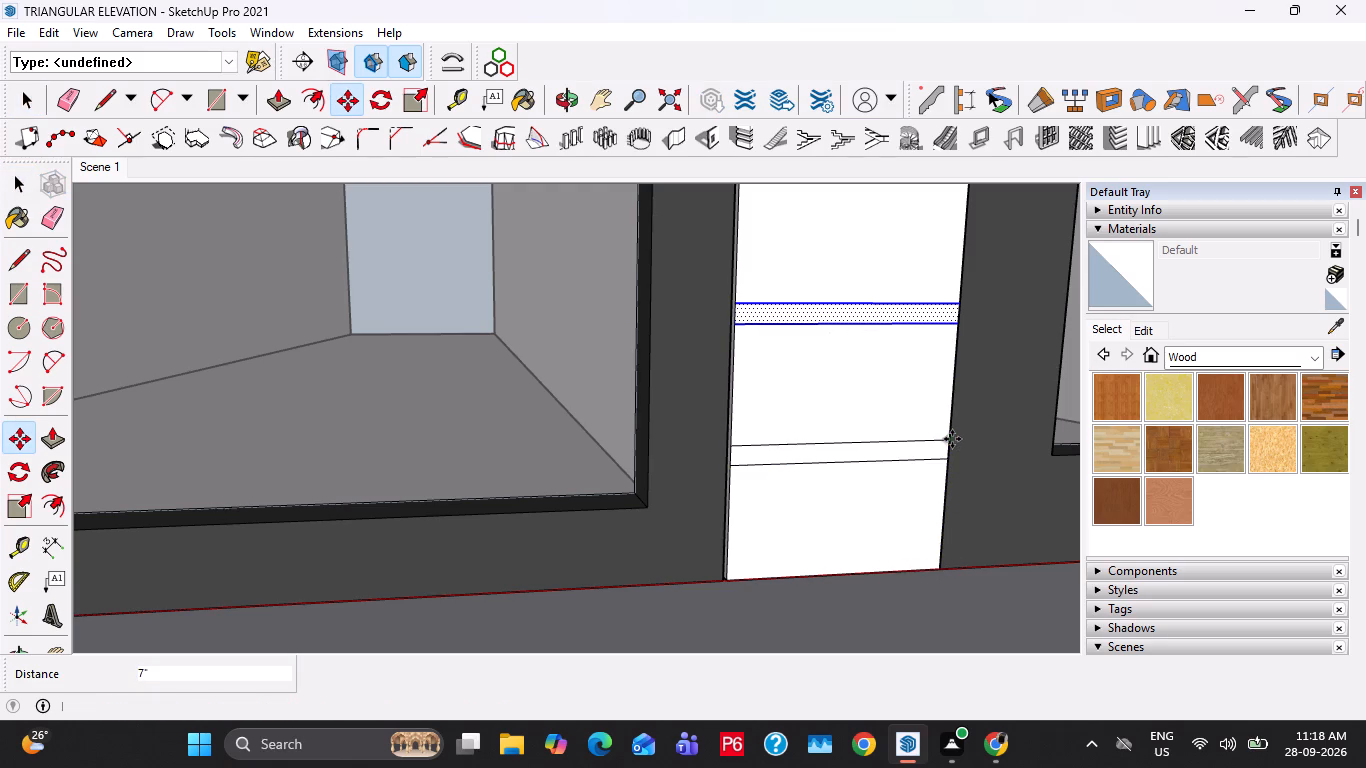
Set the groove strip array between the door and the right-hand window to 12 copies.
type("x12")
key("Return")
key("space")
scroll(679, 493, "down", 11)
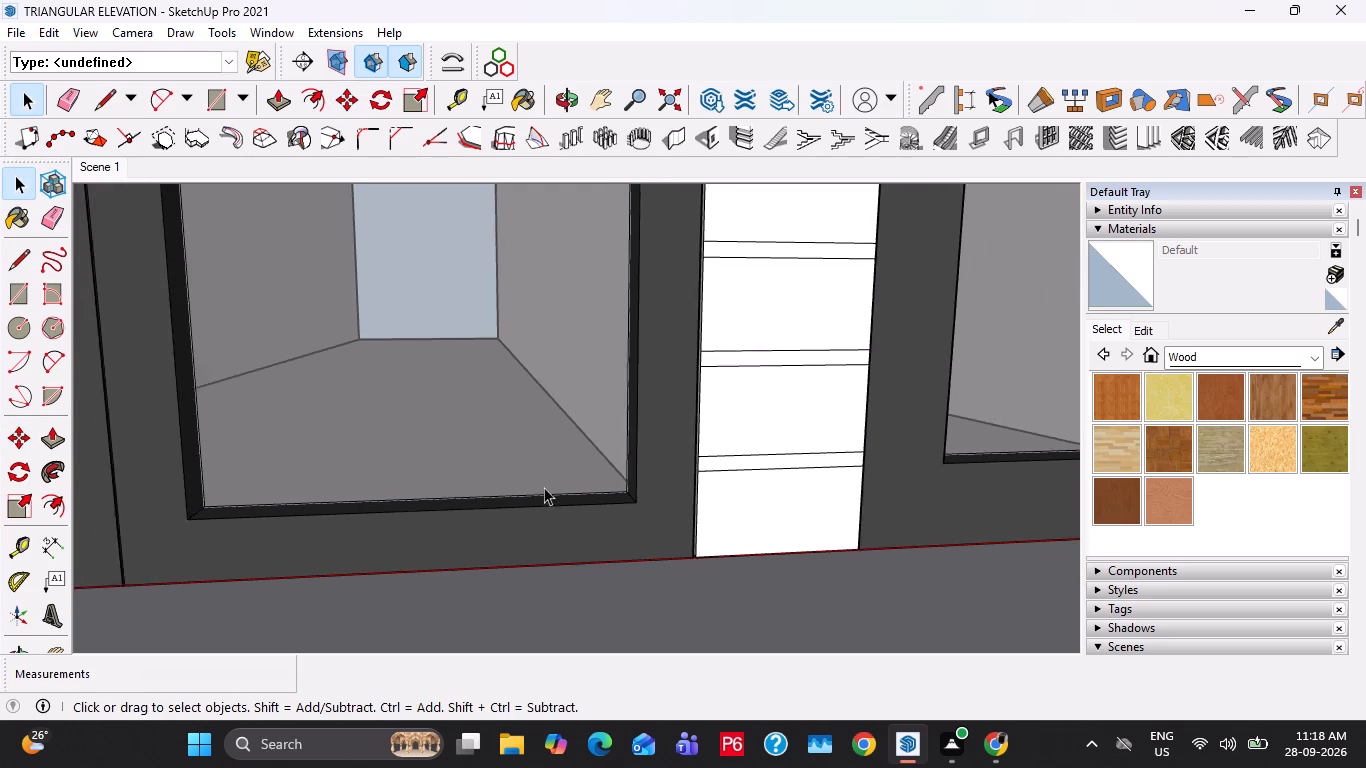
scroll(544, 487, "down", 20)
scroll(544, 487, "down", 20)
scroll(544, 487, "down", 6)
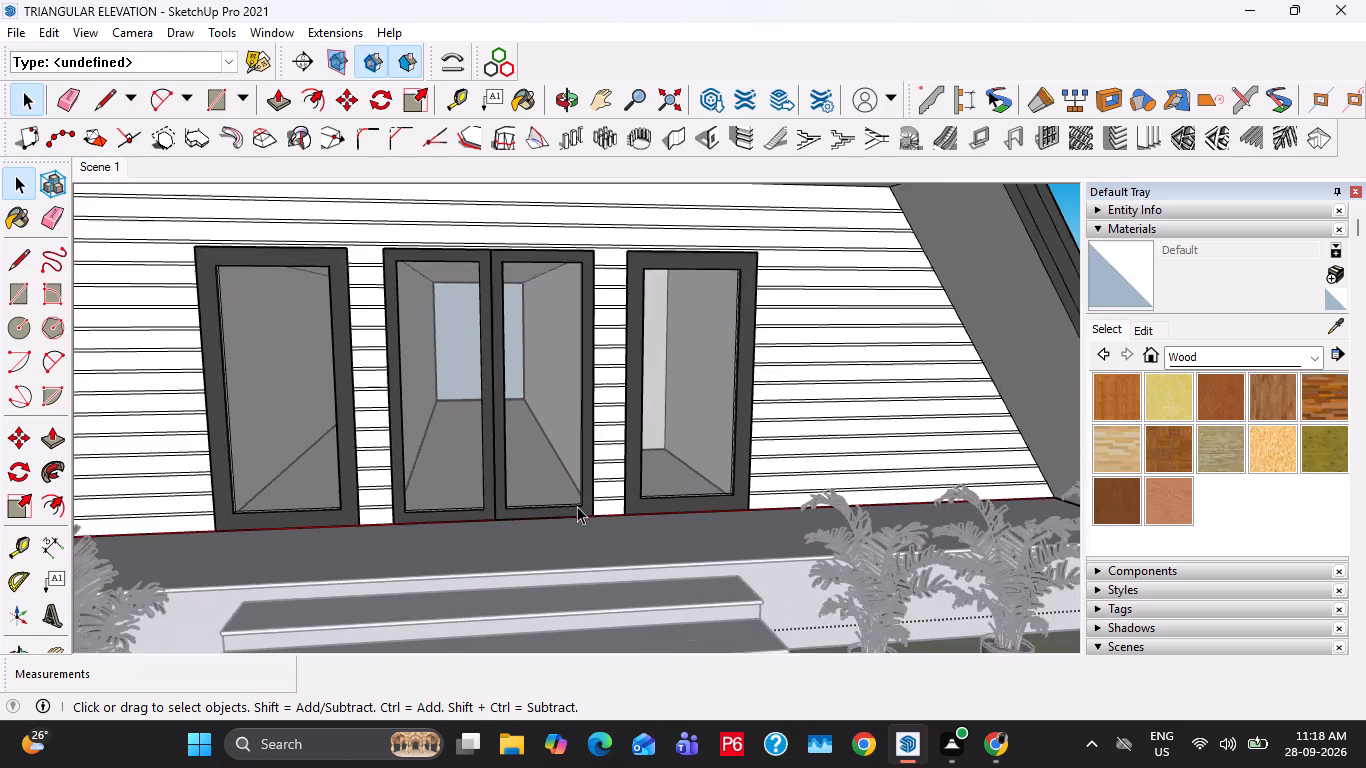
Finish editing the grooved front wall group and return to the whole model.
key("space")
key("Escape")
key("Escape")
key("Escape")
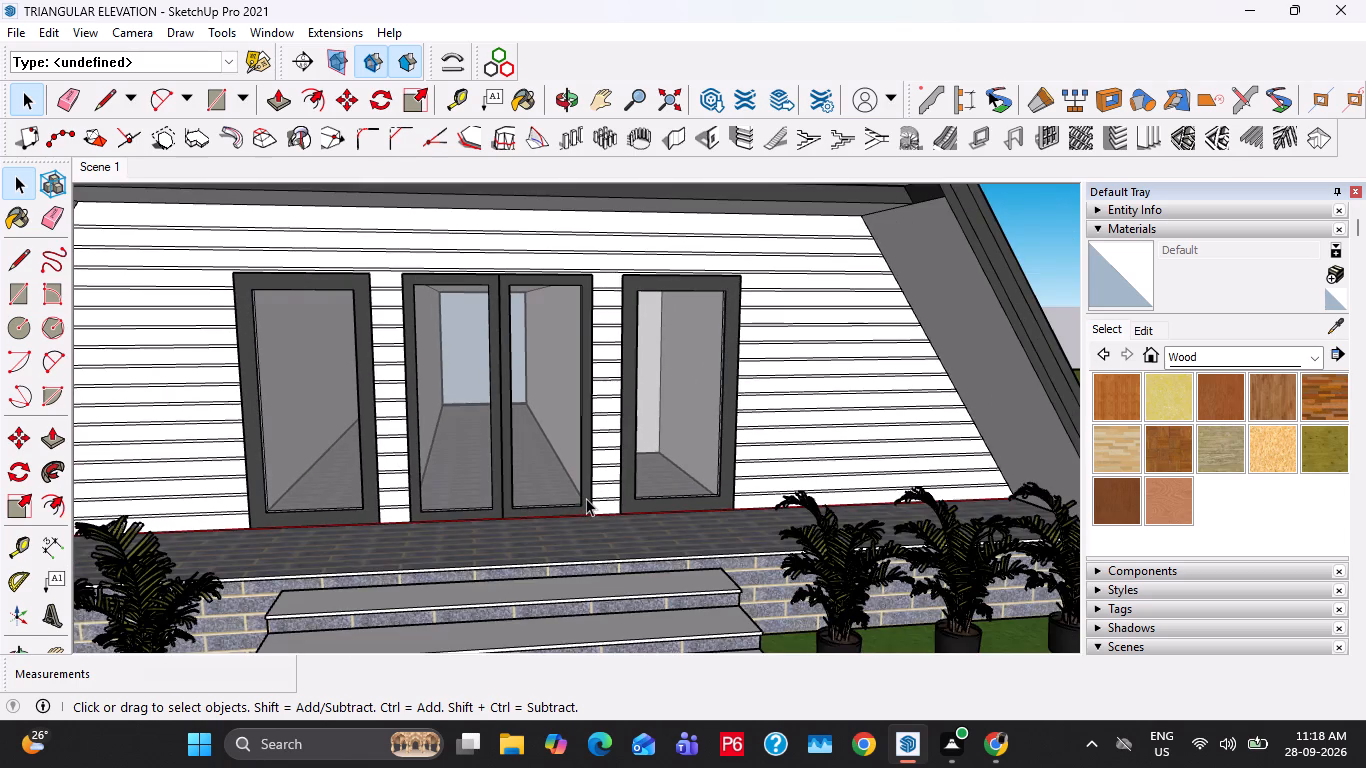
key("Escape")
key("Escape")
scroll(586, 498, "down", 9)
key("Escape")
key("Escape")
key("Escape")
key("Escape")
Bring the whole front elevation into view and save the model.
middle_click_drag(571, 427, 526, 374)
key("ctrl+s")
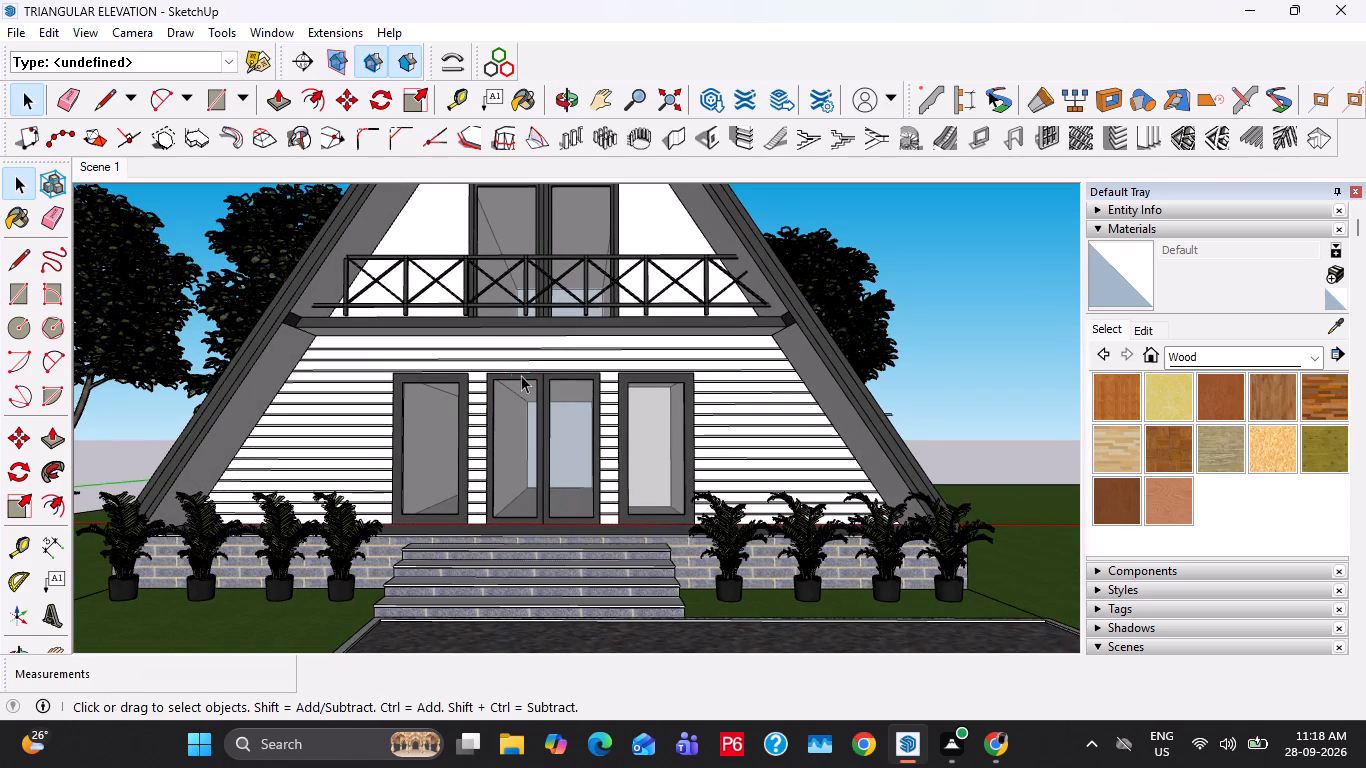
key("Escape")
key("space")
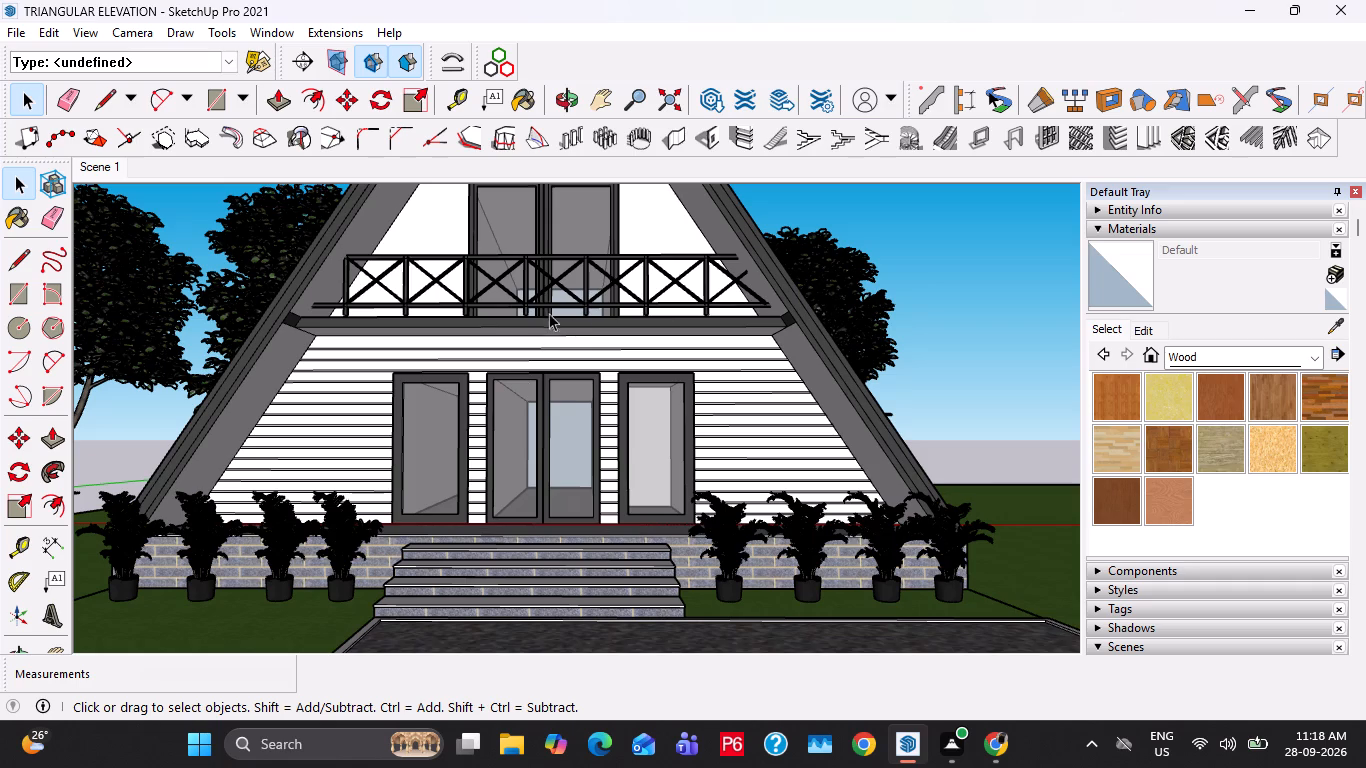
key("Escape")
key("space")
scroll(663, 409, "down", 5)
key("ctrl+s")
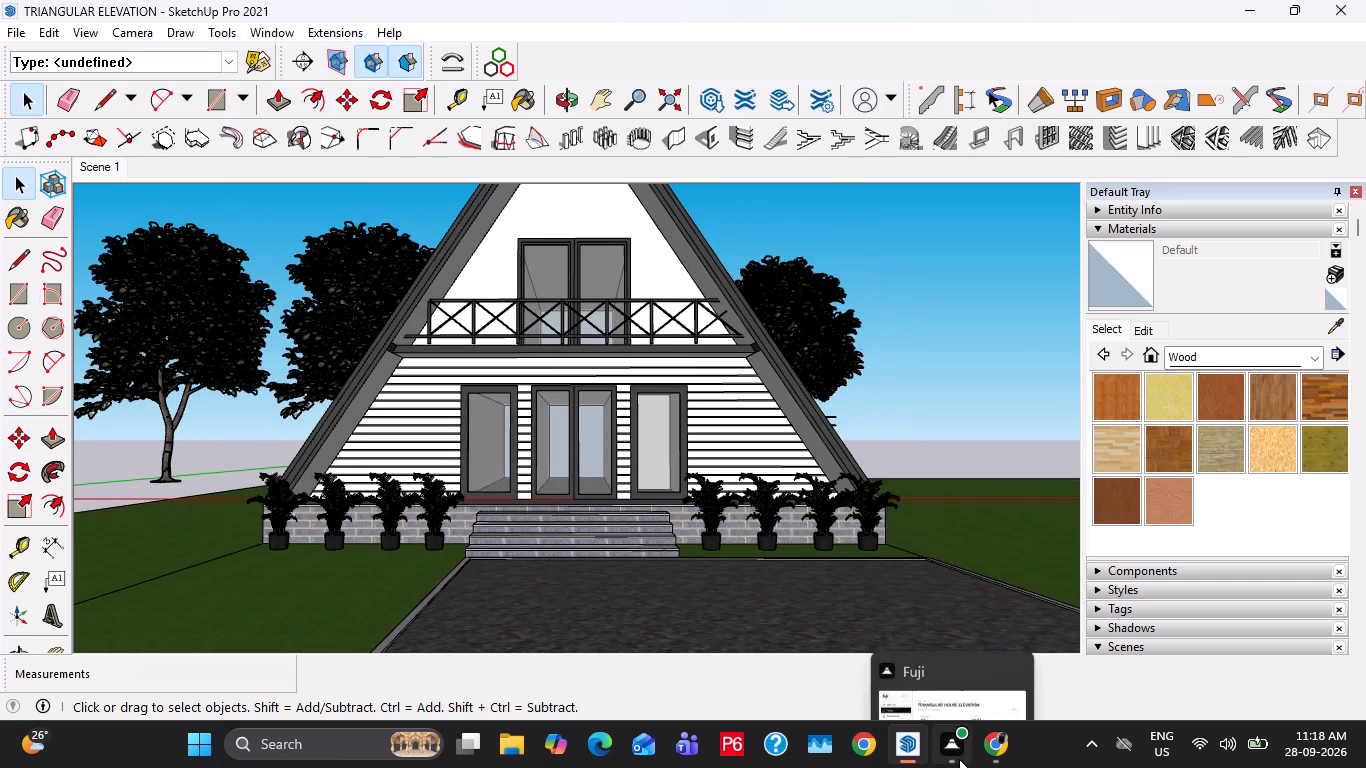
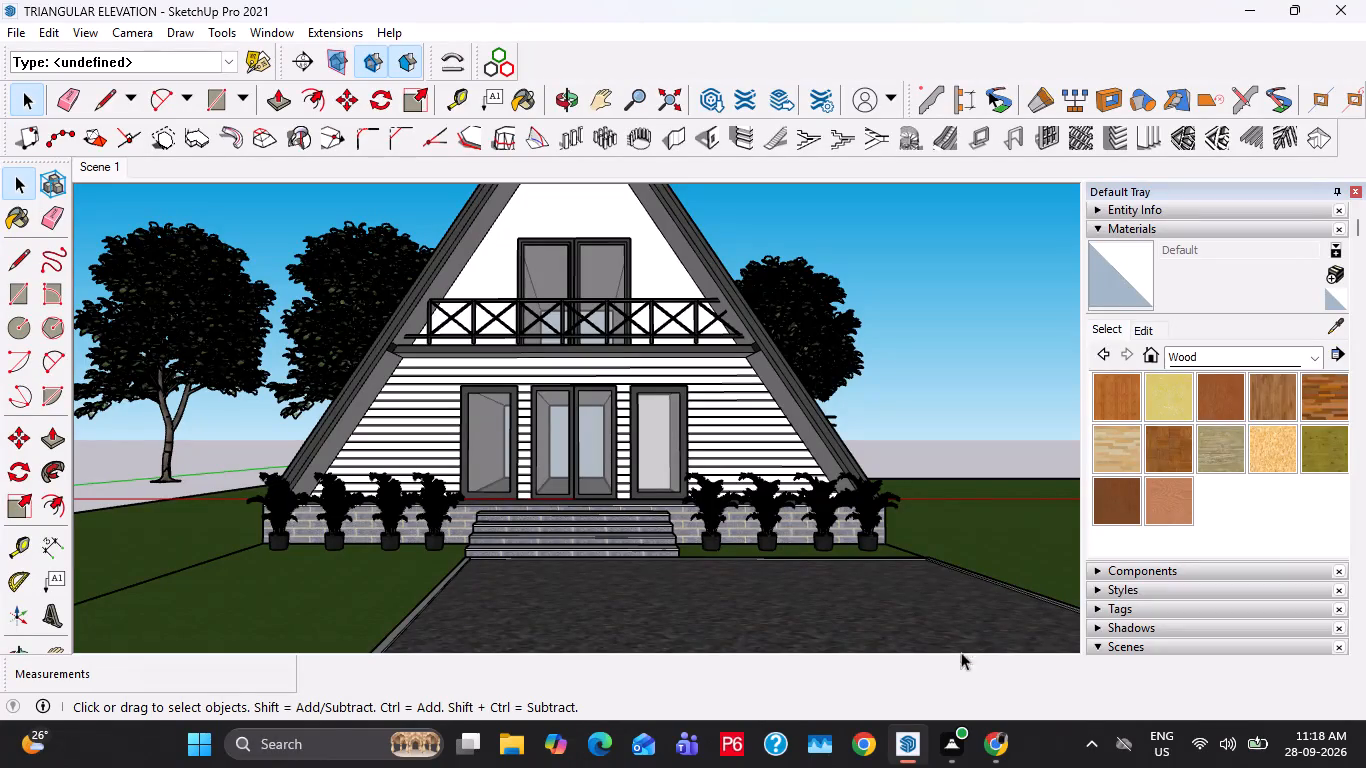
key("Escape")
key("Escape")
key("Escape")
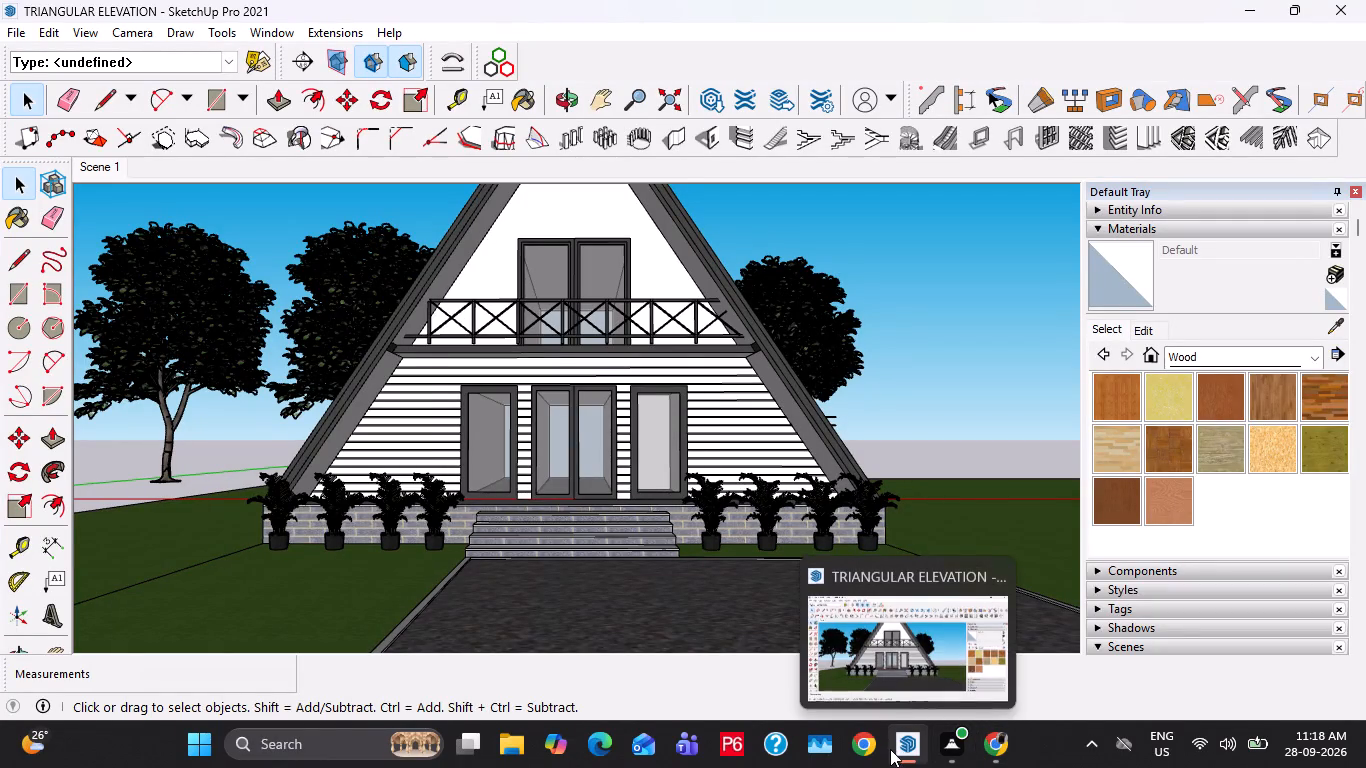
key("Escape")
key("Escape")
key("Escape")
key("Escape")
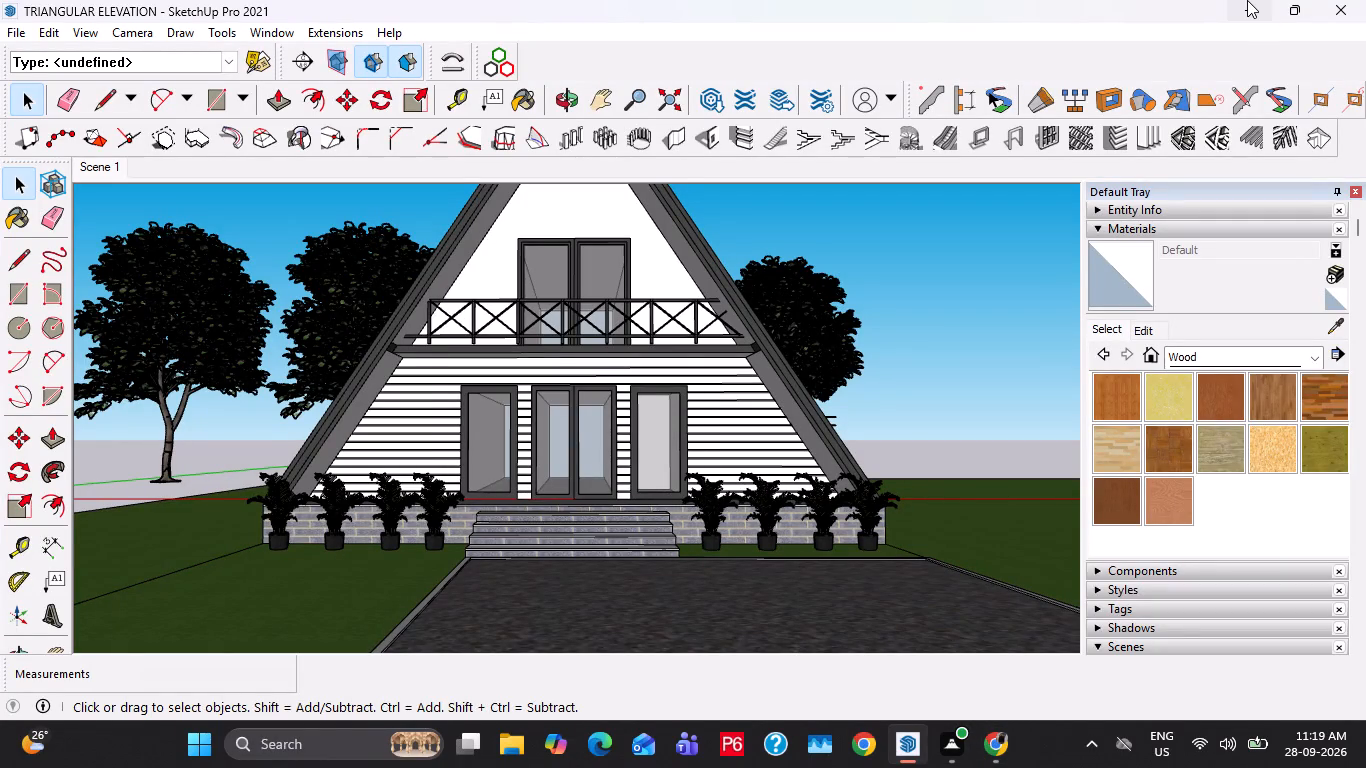
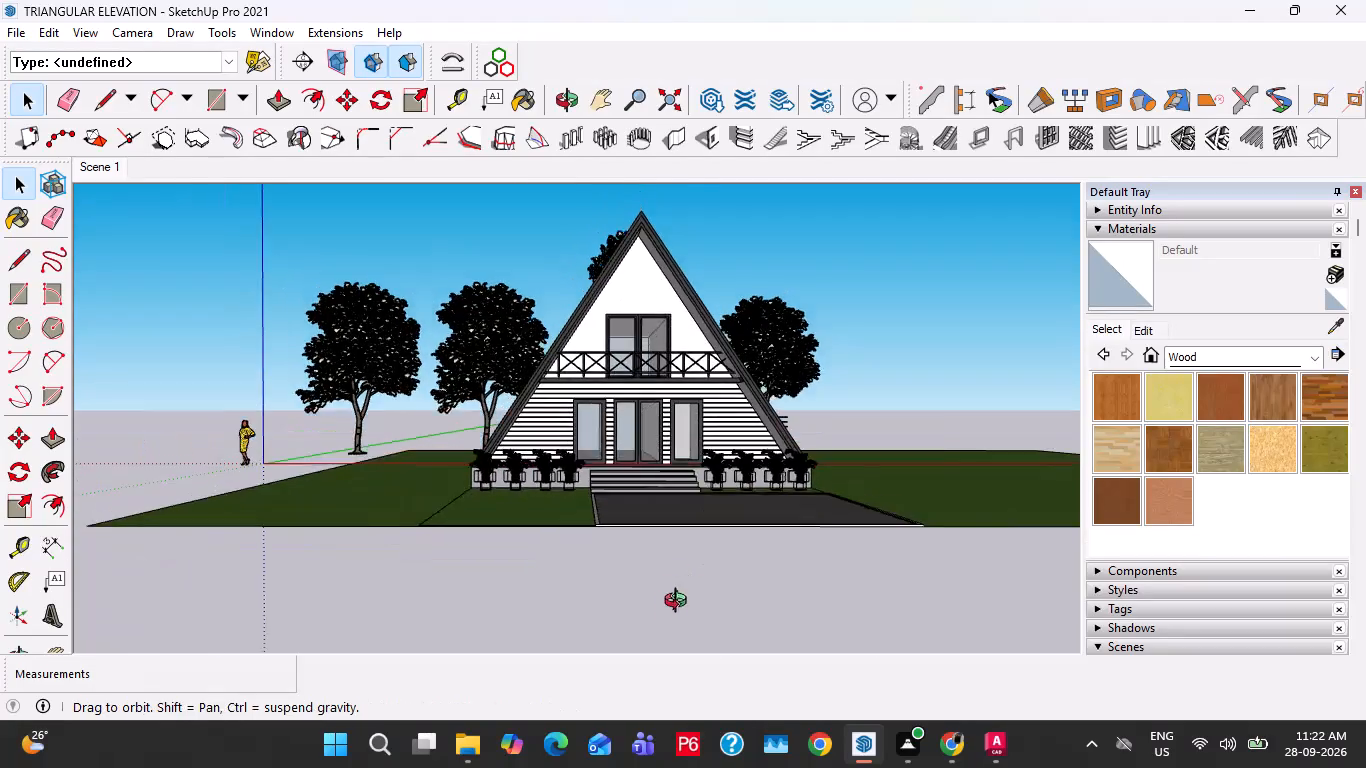
Save the A-frame house model.
scroll(593, 490, "up", 4)
key("ctrl+s")
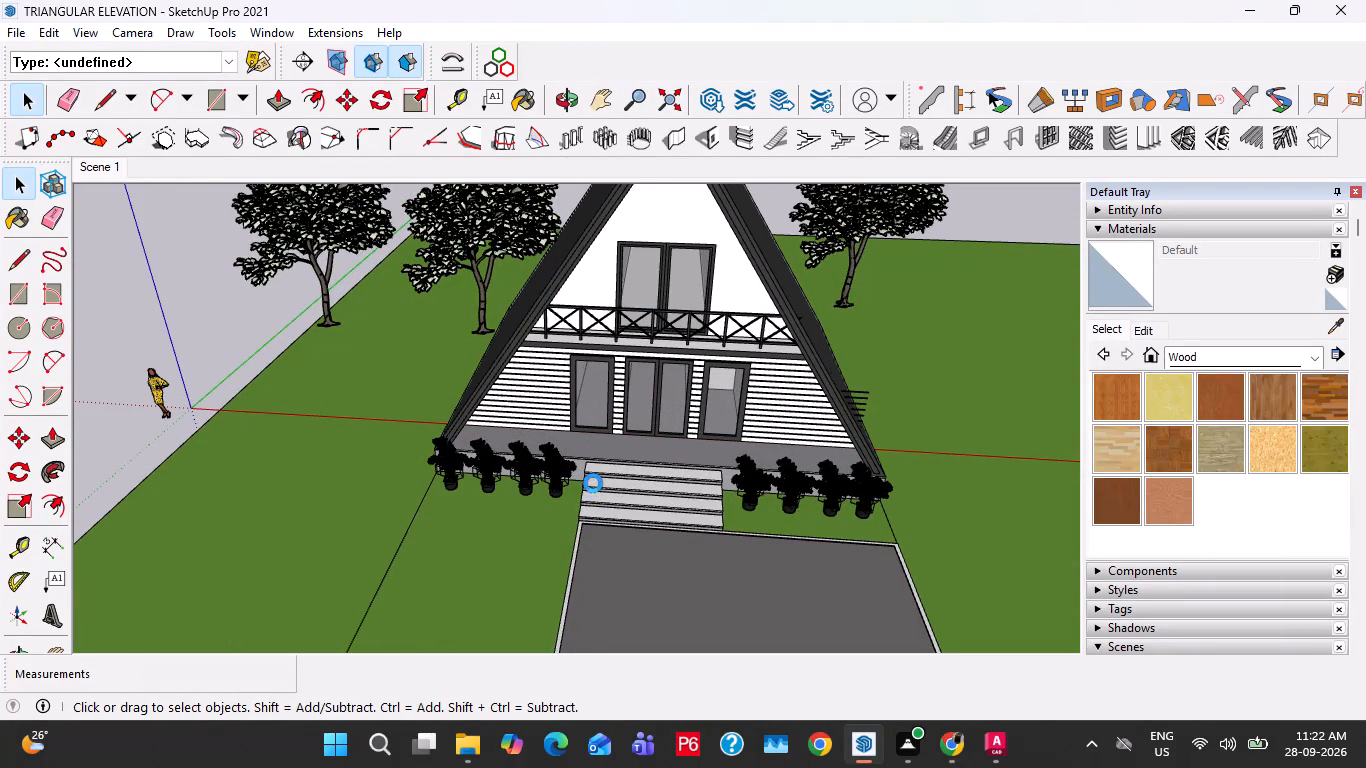
key("space")
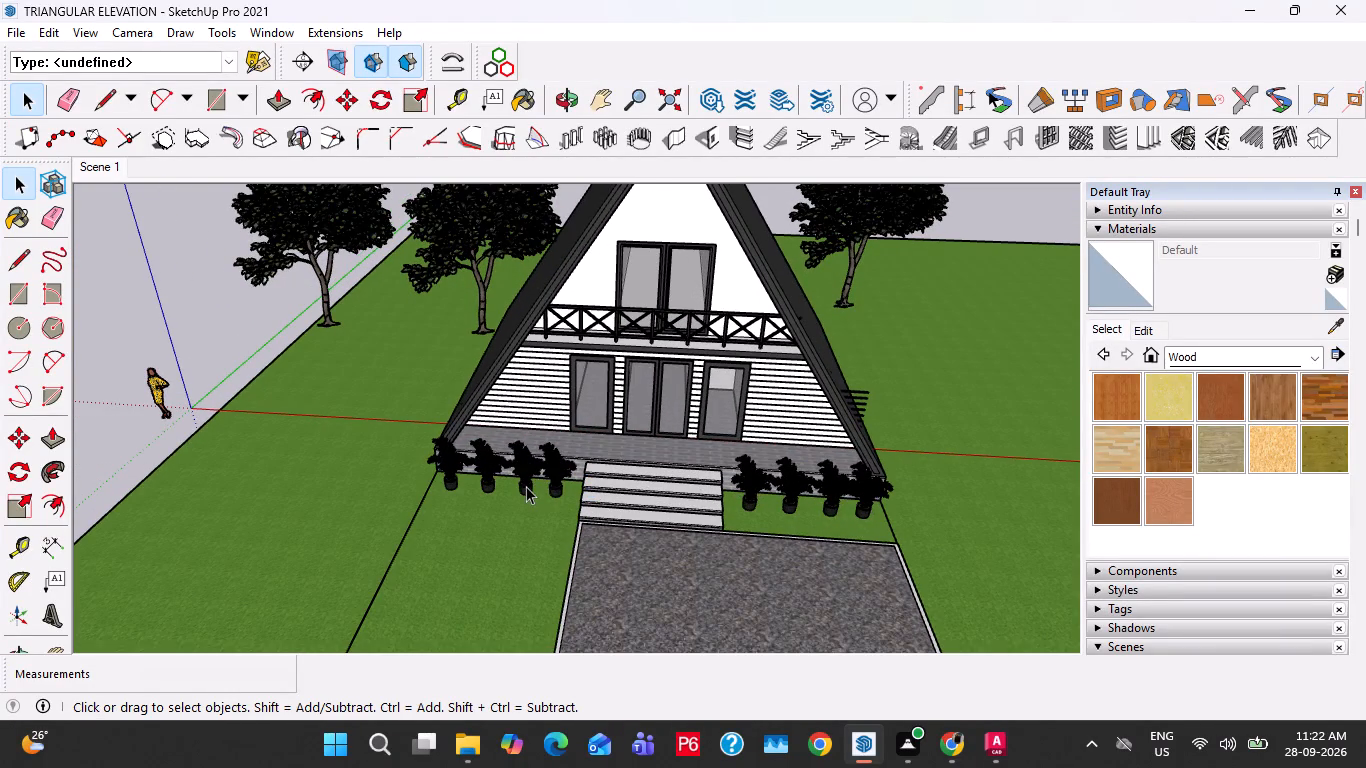
Move the tree beside the brick base of the side roof straight down about 2' 5" from the wall's top edge to the ground.
middle_click_drag(559, 490, 1003, 468)
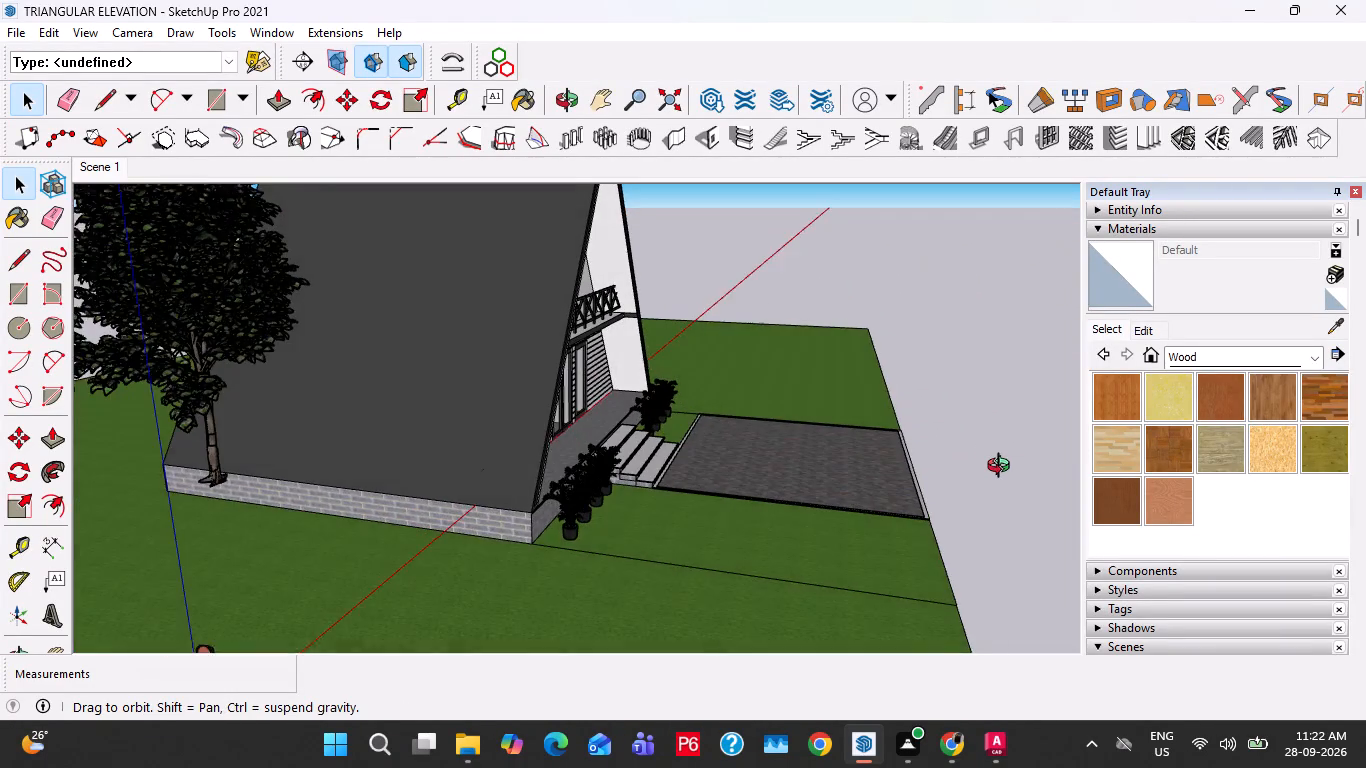
middle_click_drag(1003, 468, 762, 492)
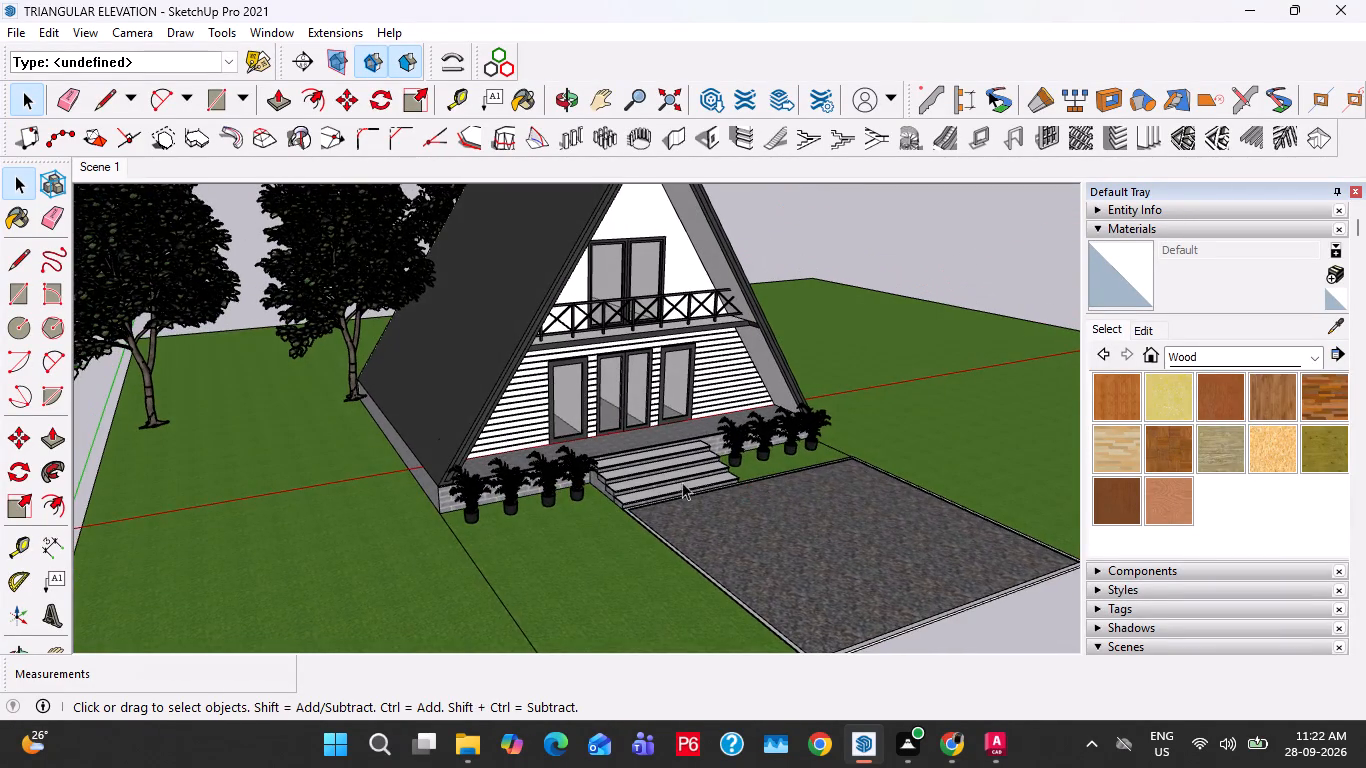
scroll(440, 479, "up", 4)
scroll(370, 431, "up", 10)
middle_click_drag(351, 401, 700, 437)
left_click(666, 363)
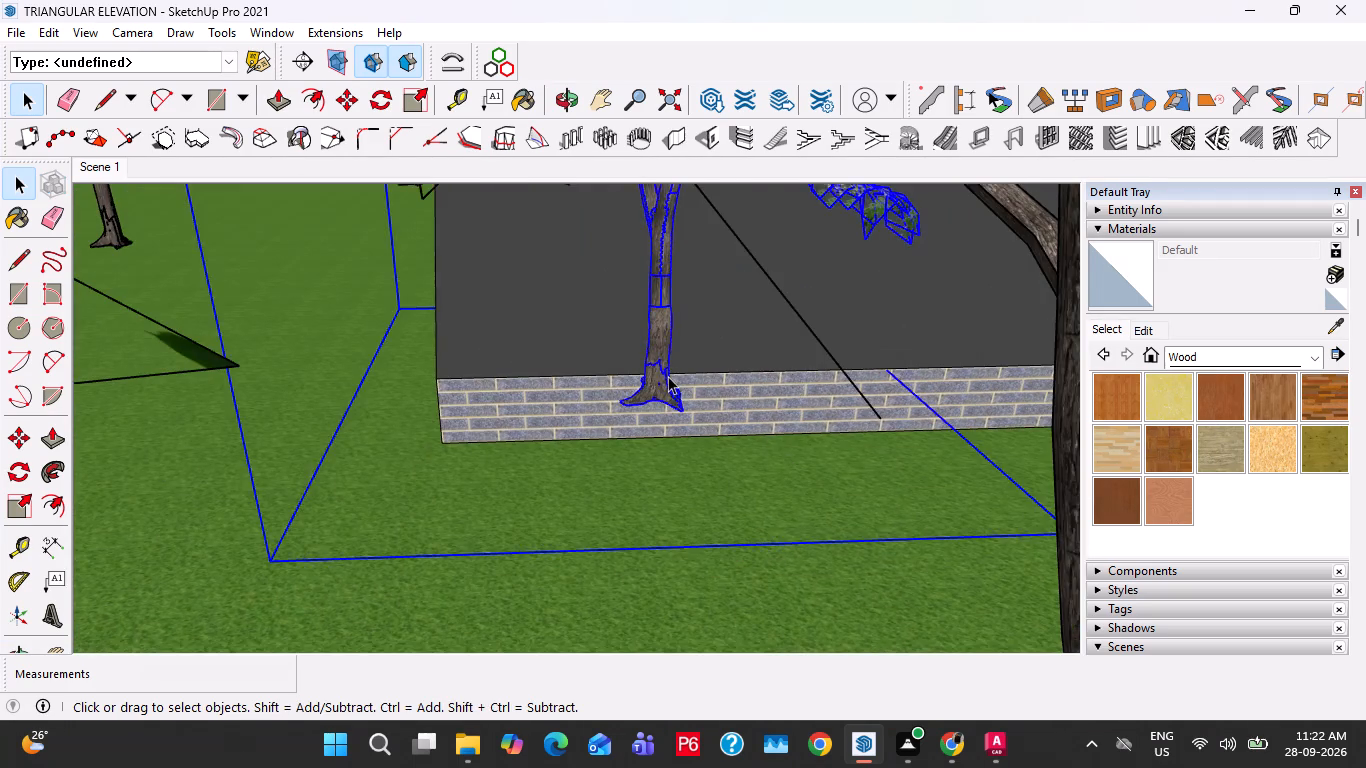
scroll(669, 378, "up", 15)
key("m")
scroll(714, 369, "up", 3)
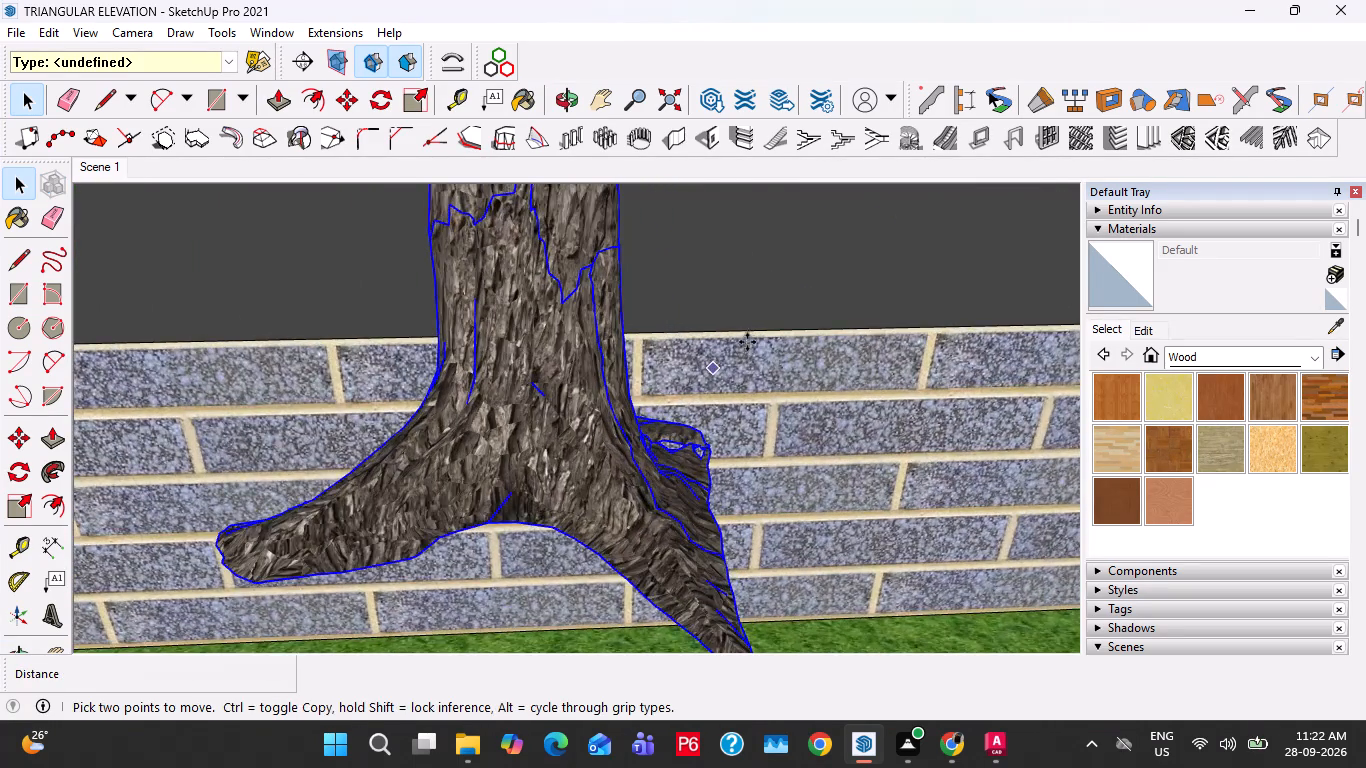
left_click(756, 327)
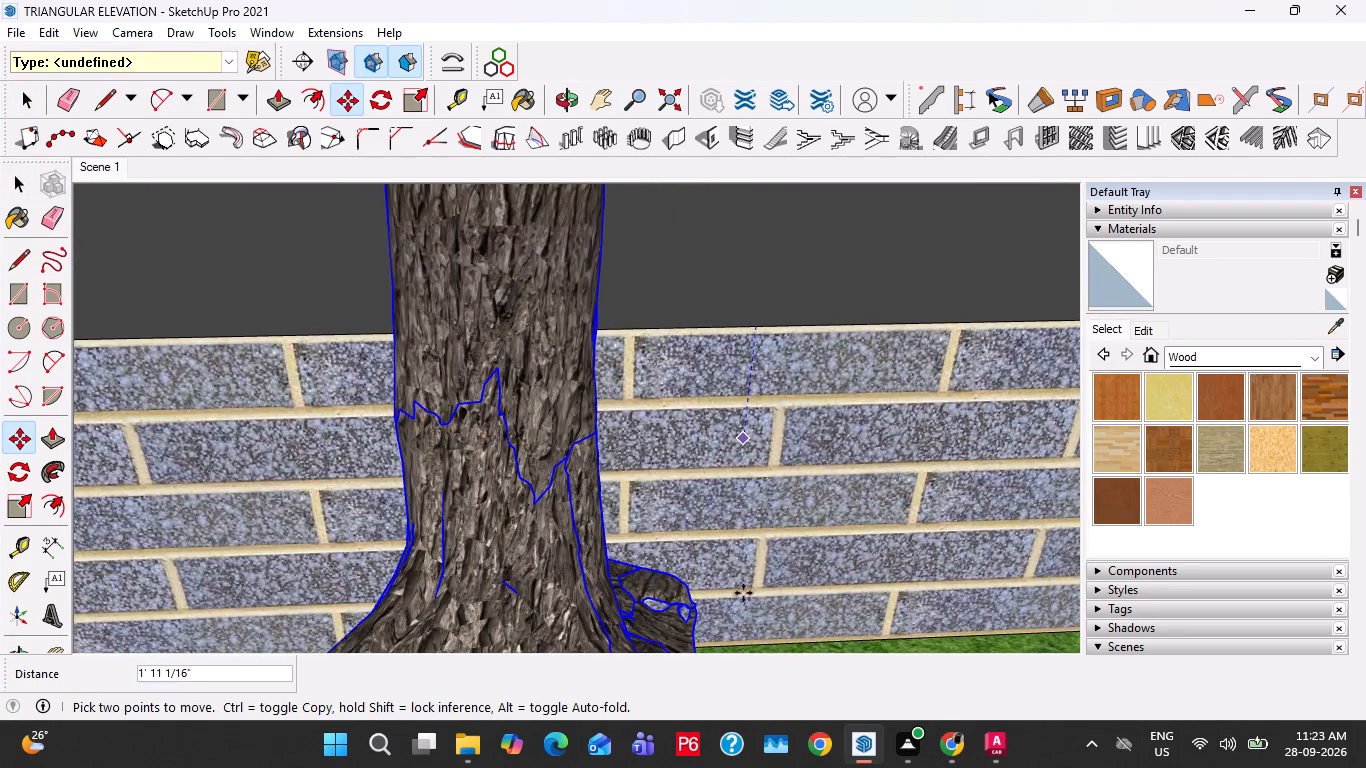
middle_click_drag(741, 635, 695, 480)
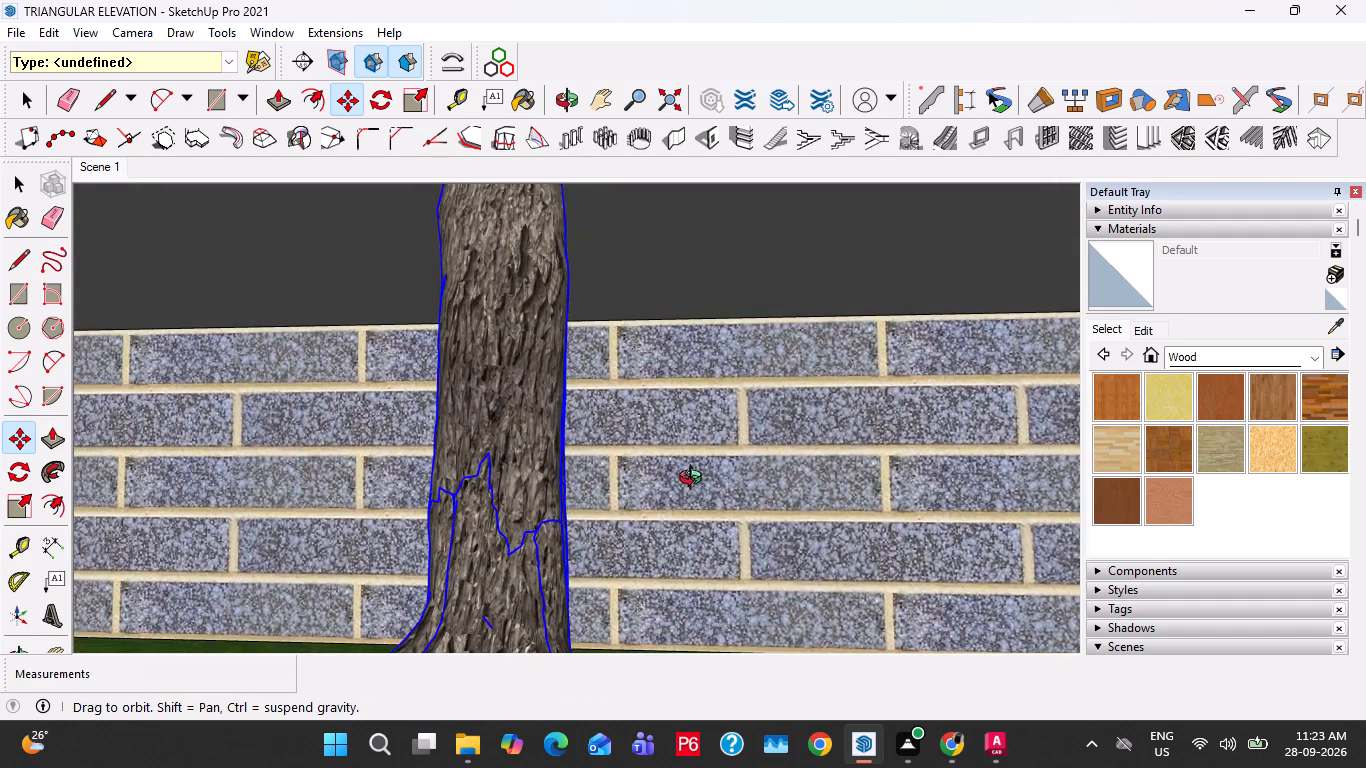
middle_click_drag(695, 480, 608, 364)
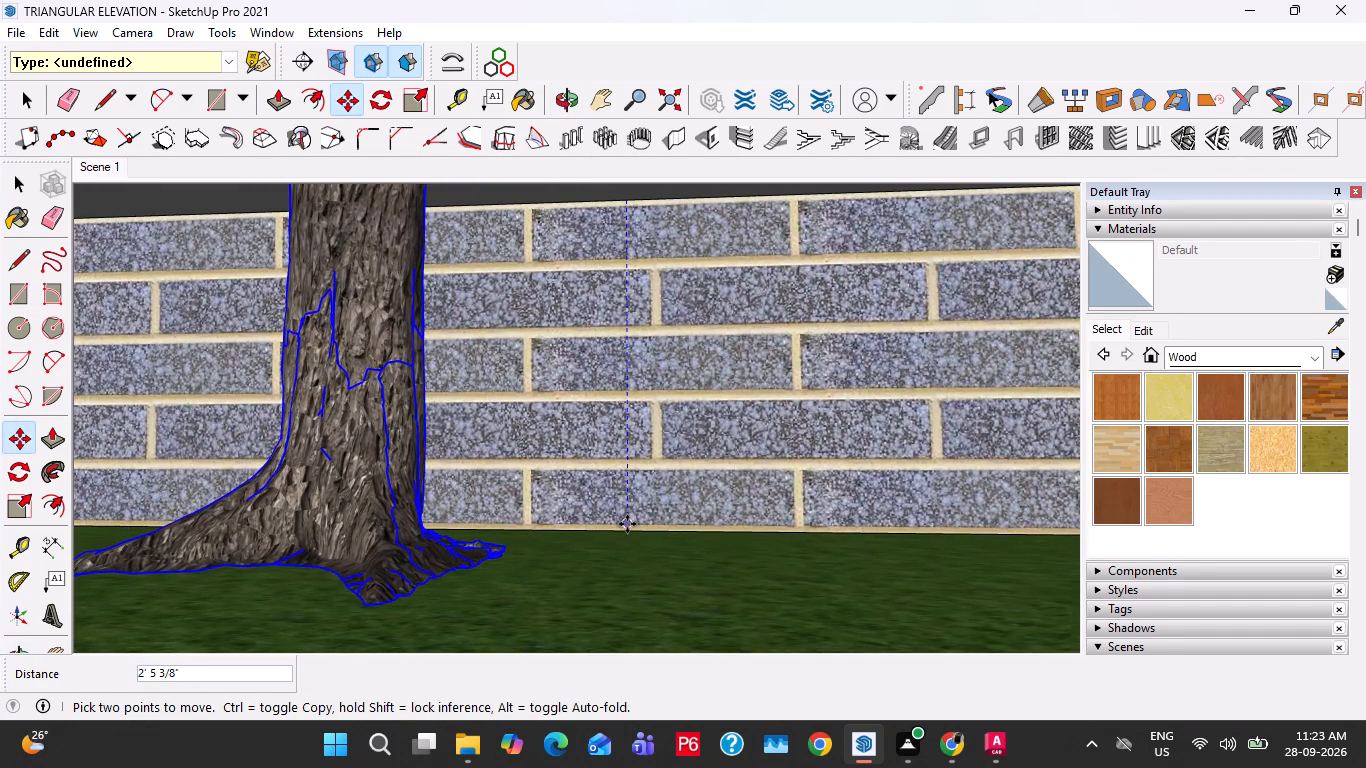
left_click(627, 528)
key("space")
Select the lawn with its connected geometry and make it a group.
left_click(627, 574)
key("space")
scroll(631, 538, "down", 6)
key("space")
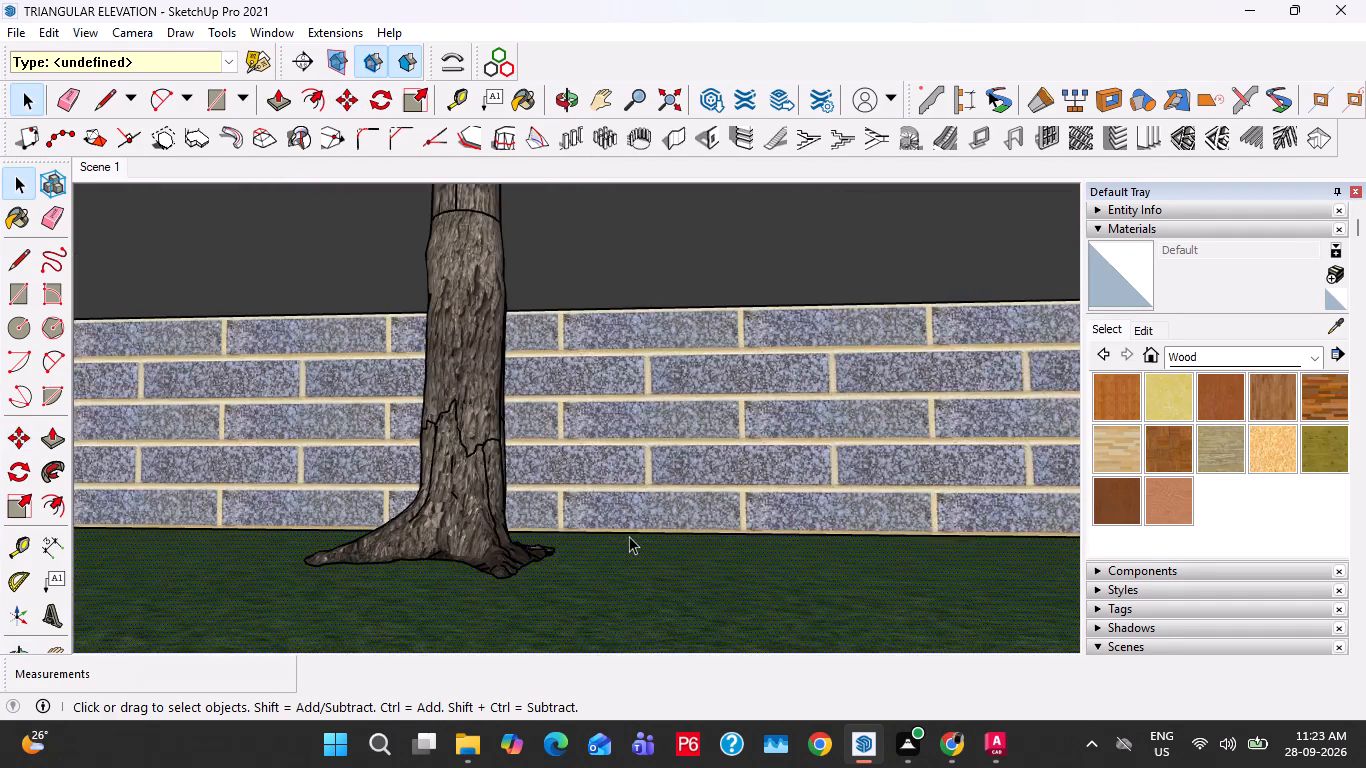
key("space")
scroll(629, 536, "down", 5)
triple_click(634, 556)
left_click(634, 556)
right_click(634, 556)
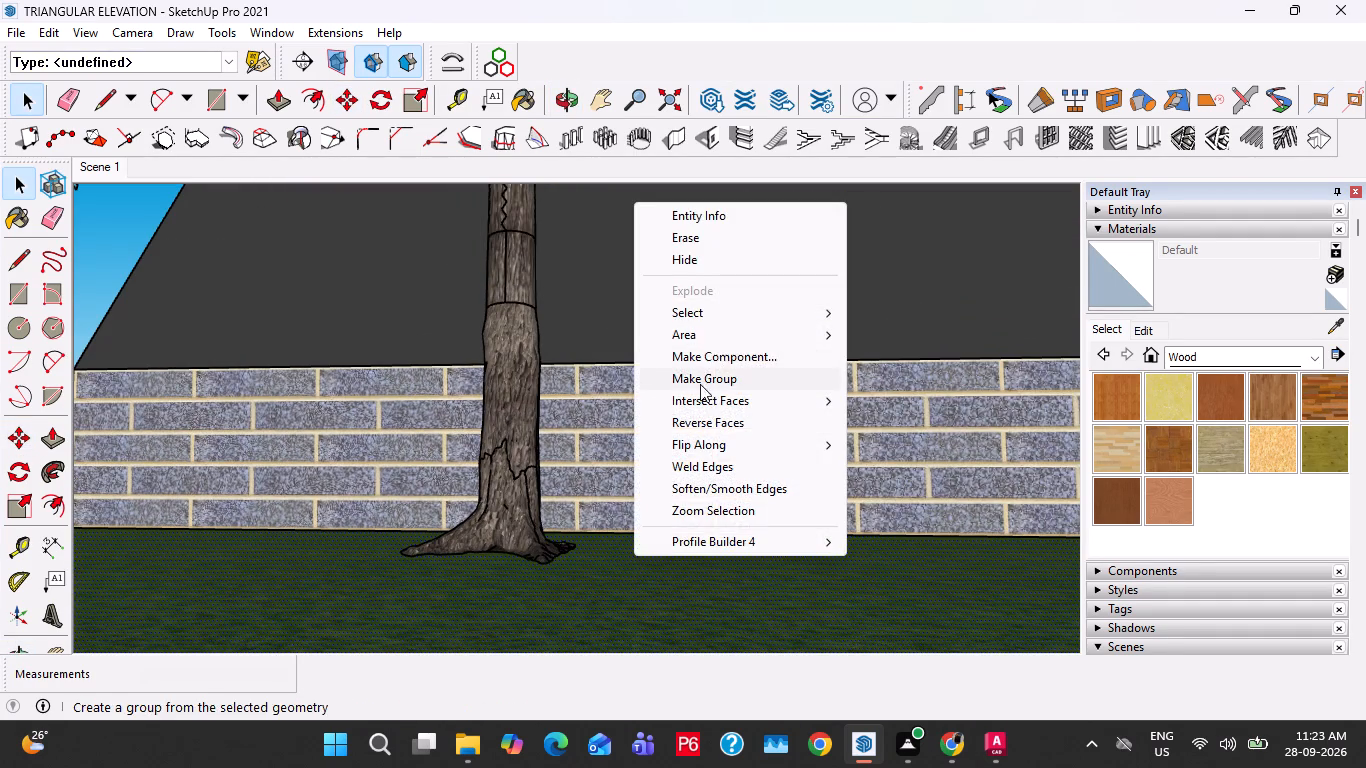
left_click(702, 382)
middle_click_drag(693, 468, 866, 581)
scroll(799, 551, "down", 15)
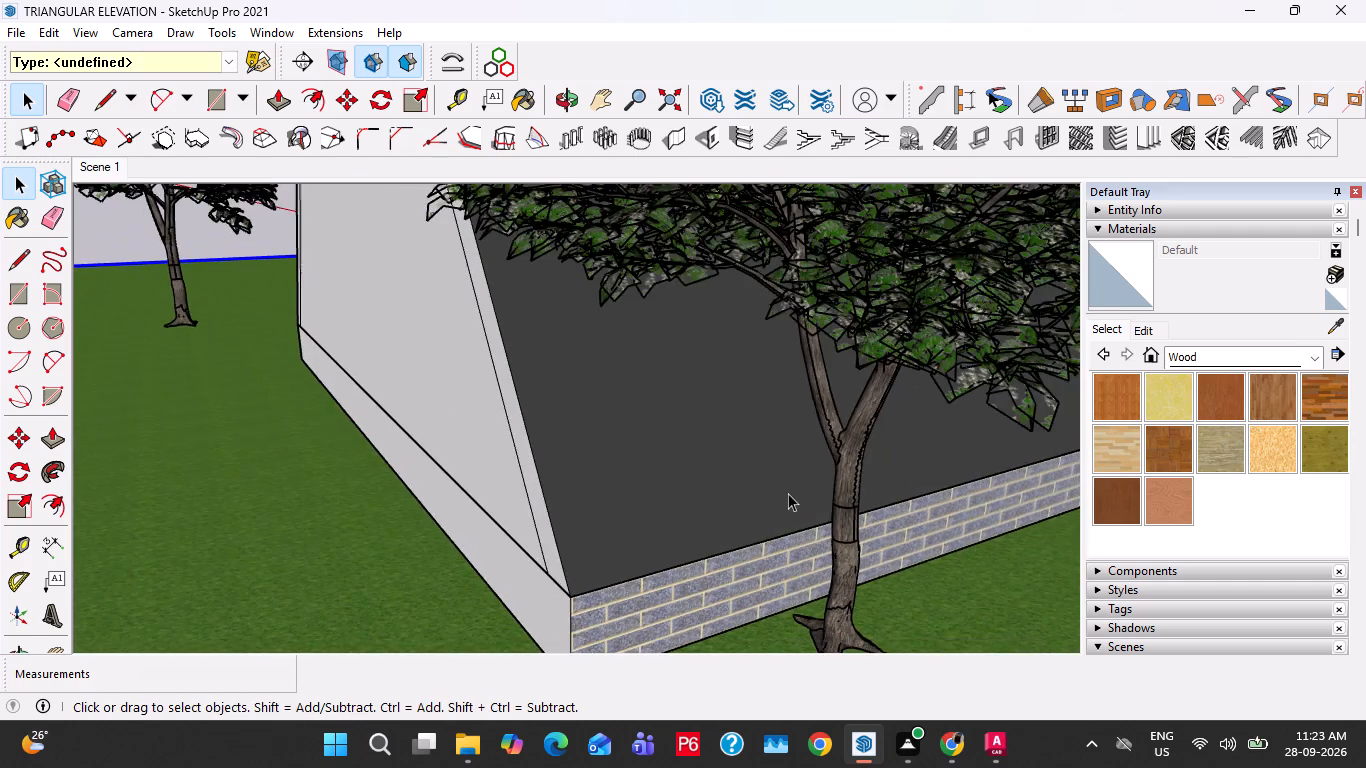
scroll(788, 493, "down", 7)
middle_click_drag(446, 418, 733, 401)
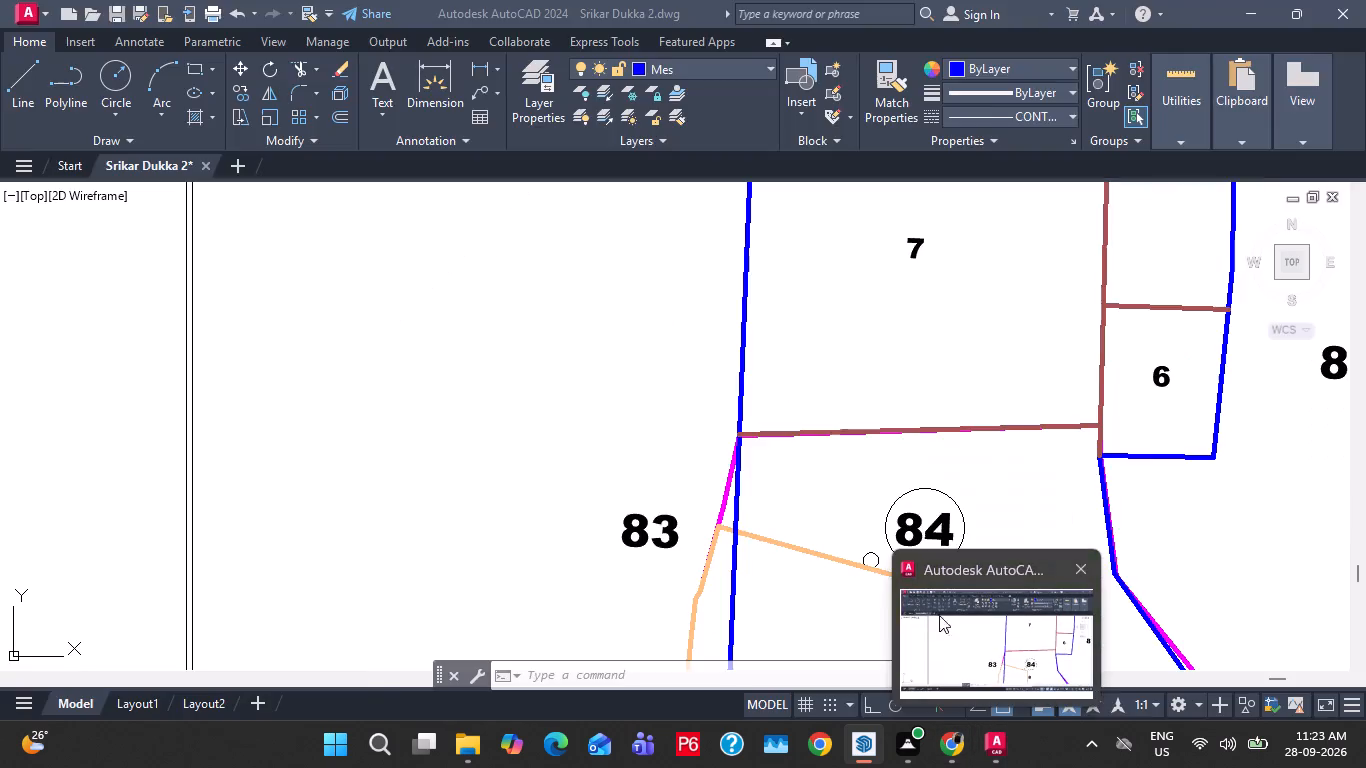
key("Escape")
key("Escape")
Open the Pala Gam PDF from the Downloads folder and look over the site plan.
left_click(478, 751)
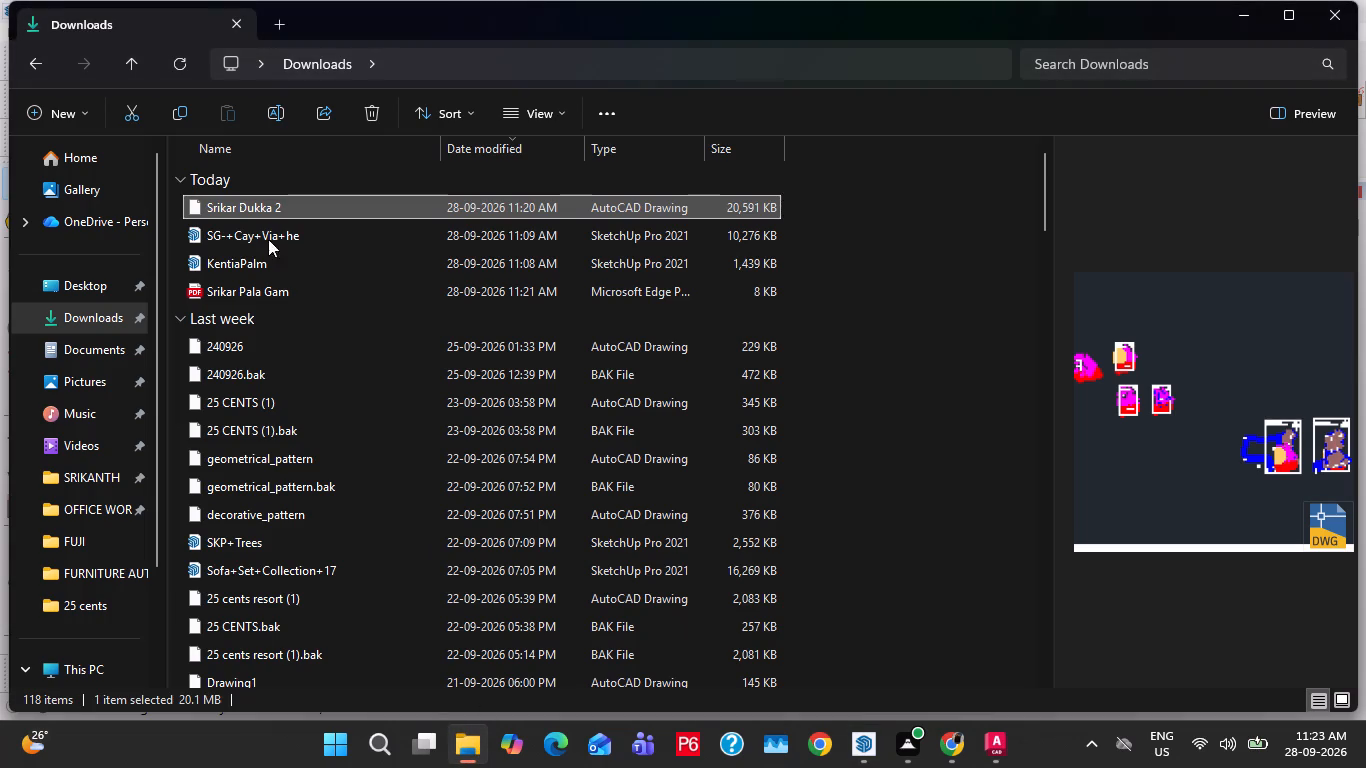
key("Escape")
key("Escape")
left_click(167, 58)
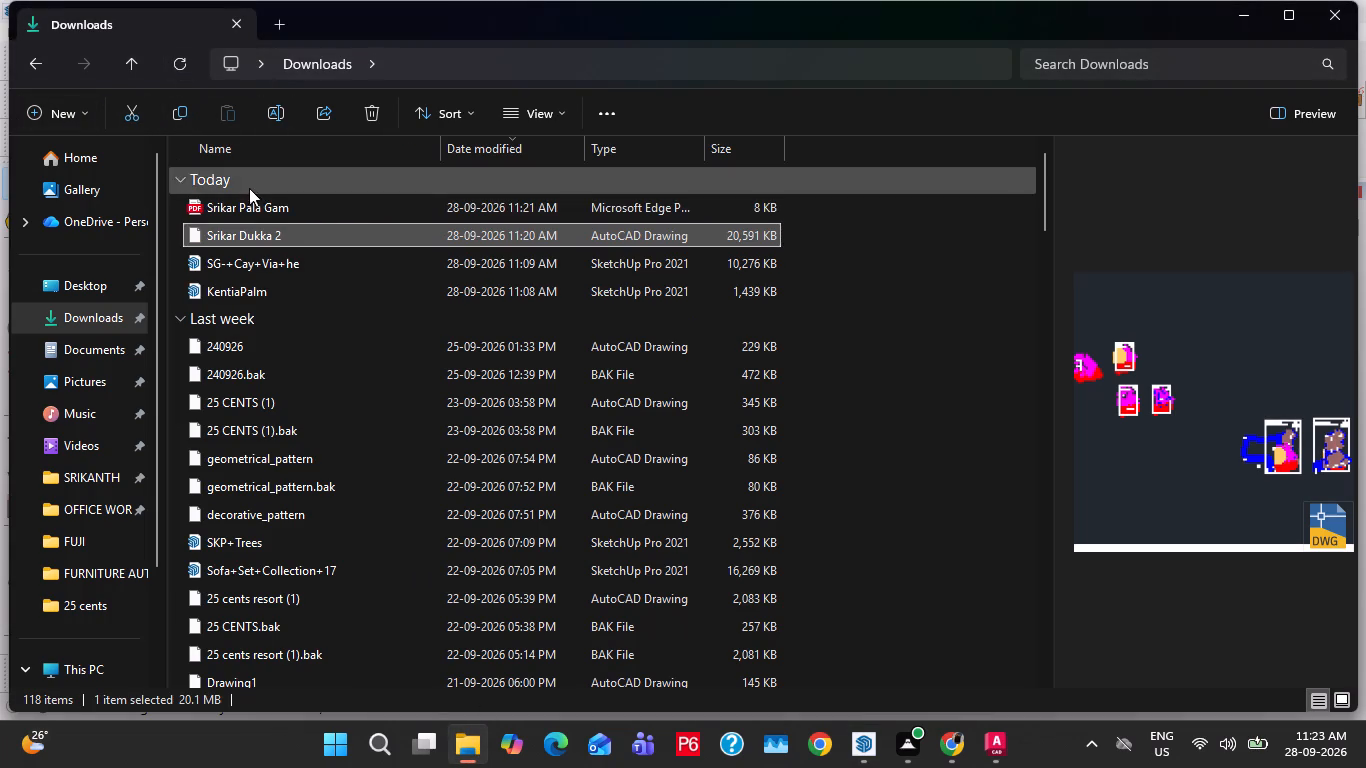
double_click(251, 205)
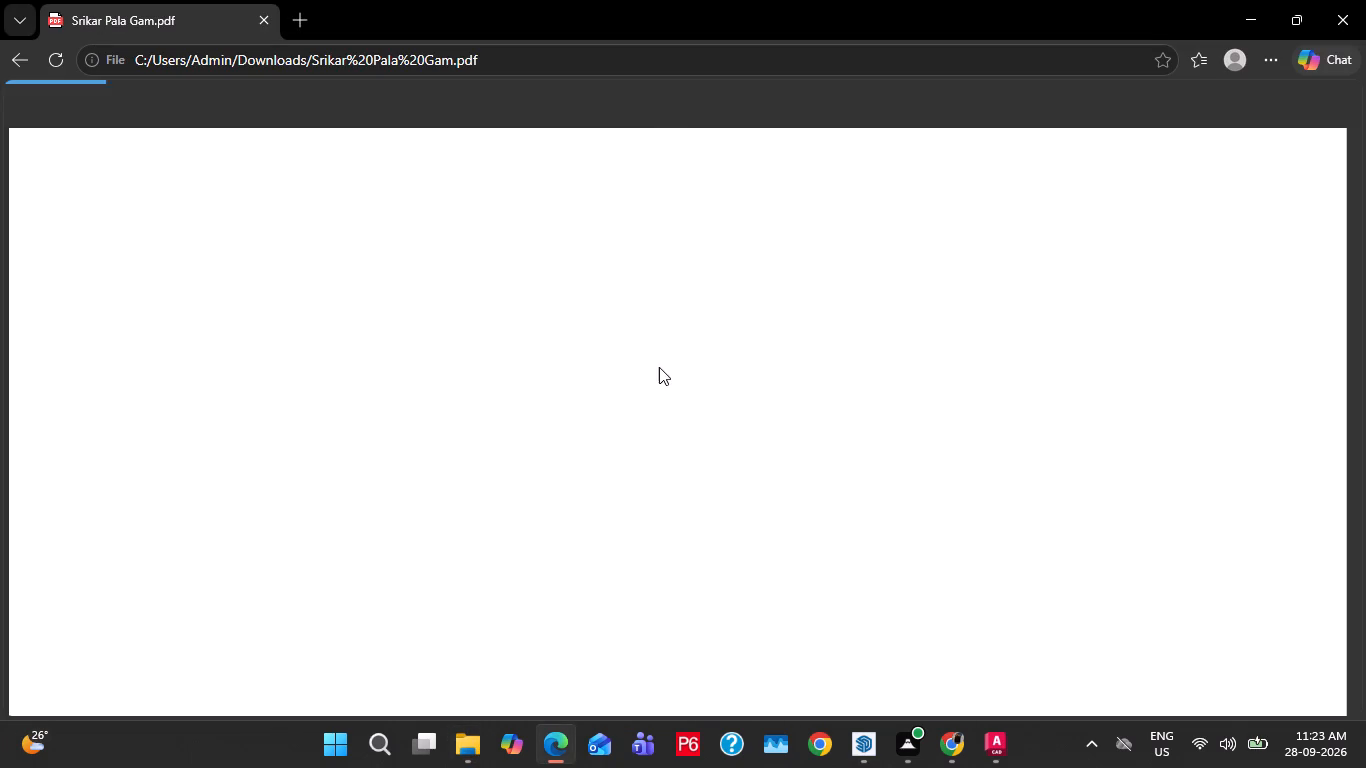
scroll(659, 454, "down", 10)
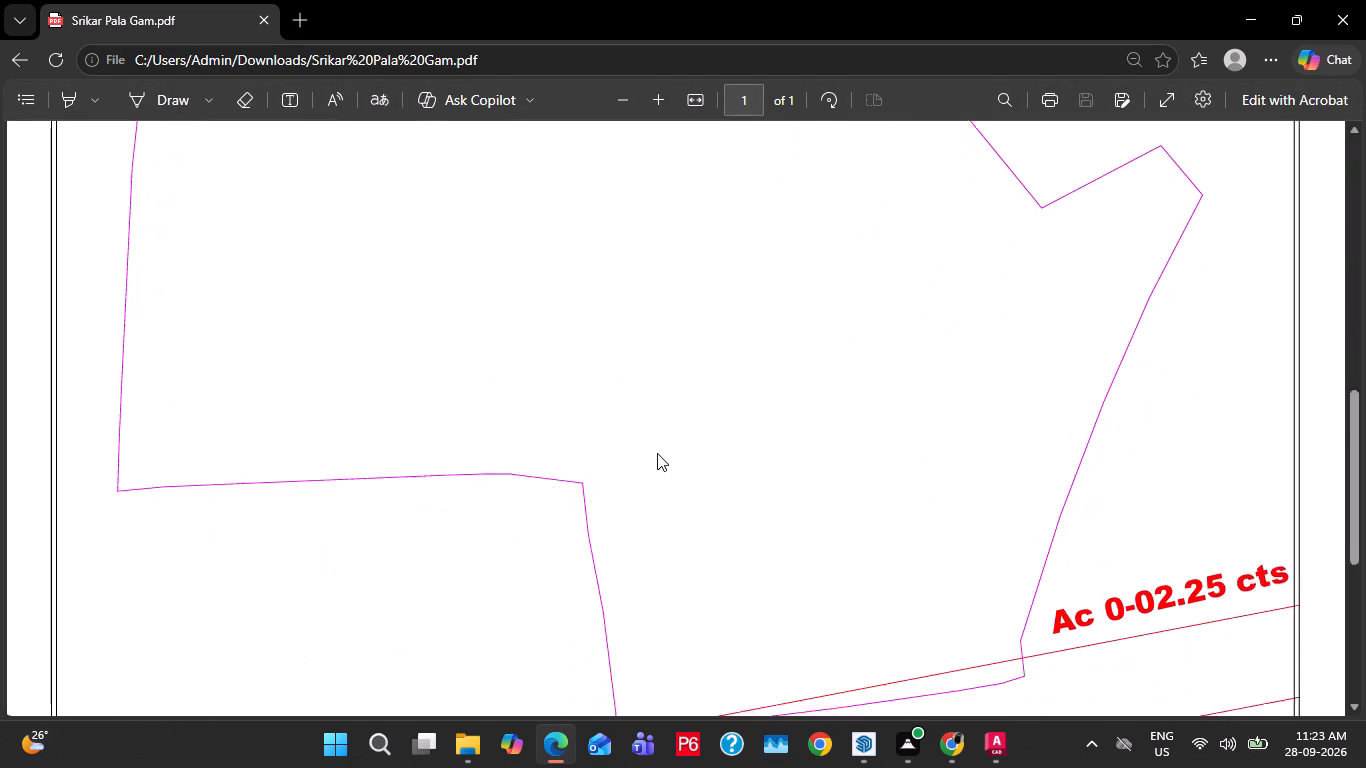
scroll(656, 453, "up", 9)
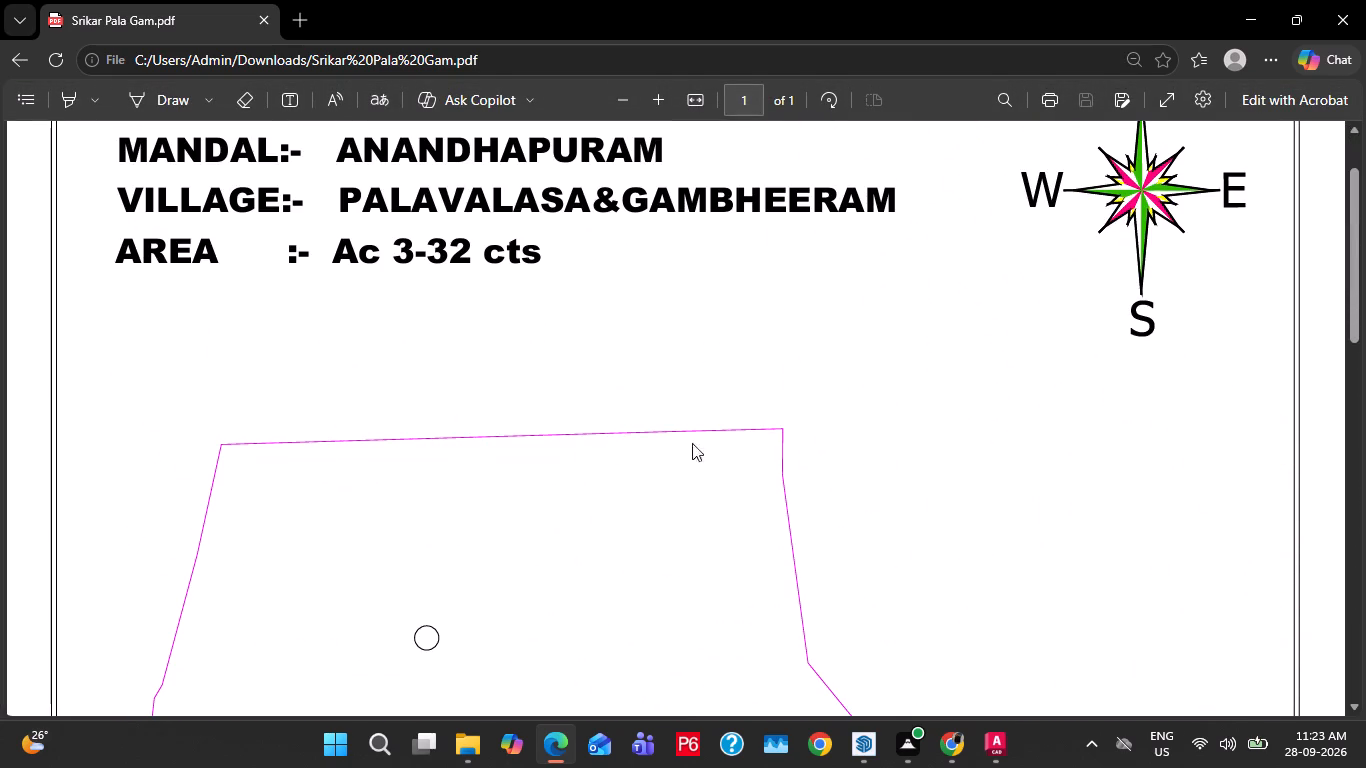
Switch to AutoCAD and examine the survey plan around plot 84 and the existing NH 16 road.
left_click(1012, 754)
scroll(785, 497, "down", 3)
scroll(830, 395, "down", 2)
middle_click_drag(566, 423, 636, 428)
scroll(726, 455, "up", 5)
left_click(639, 447)
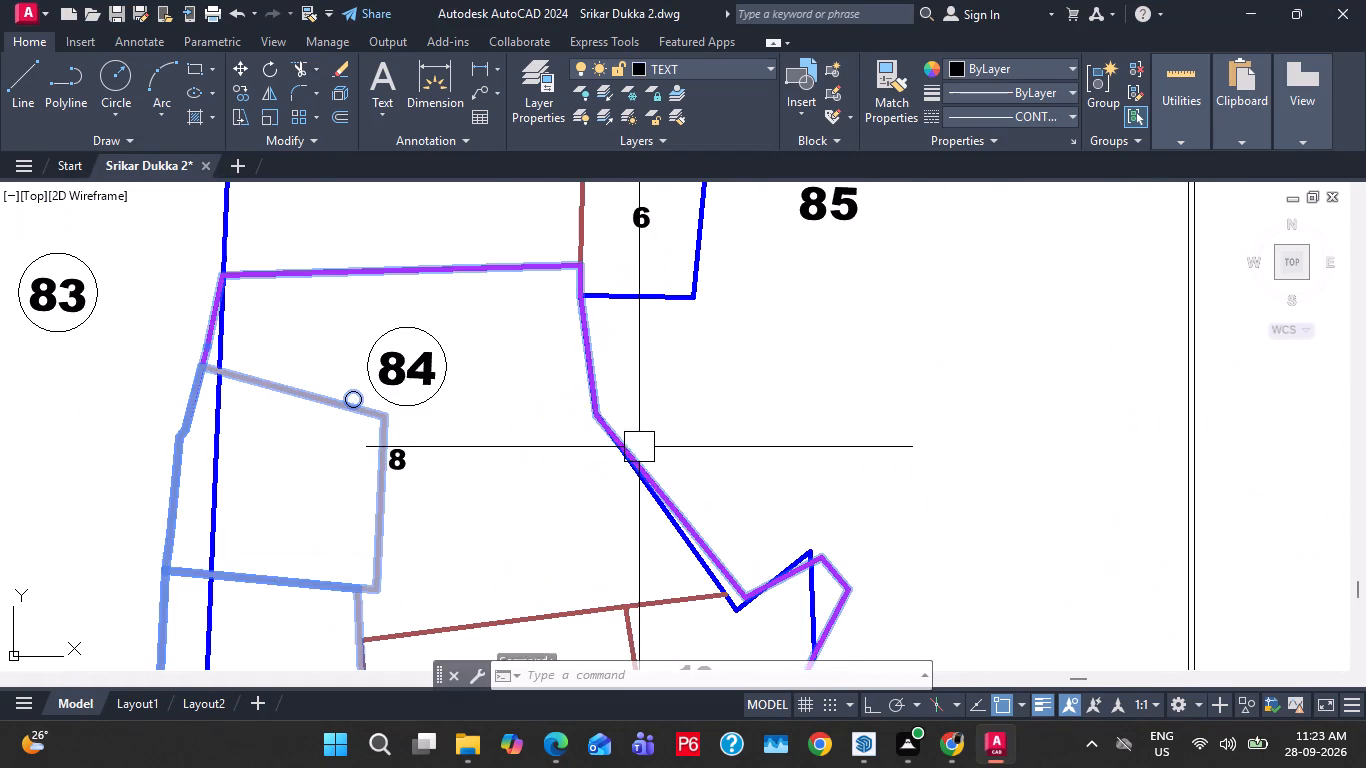
scroll(730, 379, "down", 3)
scroll(627, 436, "up", 2)
scroll(765, 371, "down", 2)
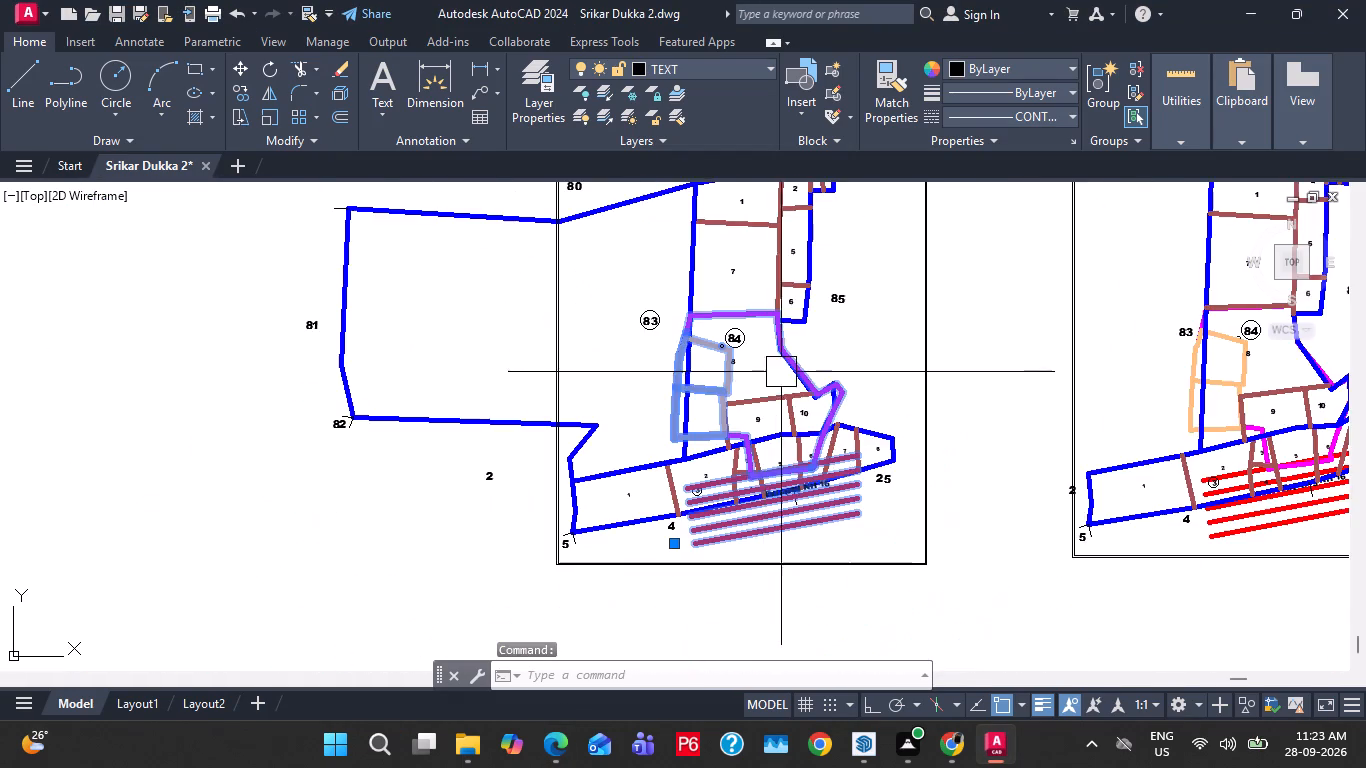
scroll(734, 430, "up", 2)
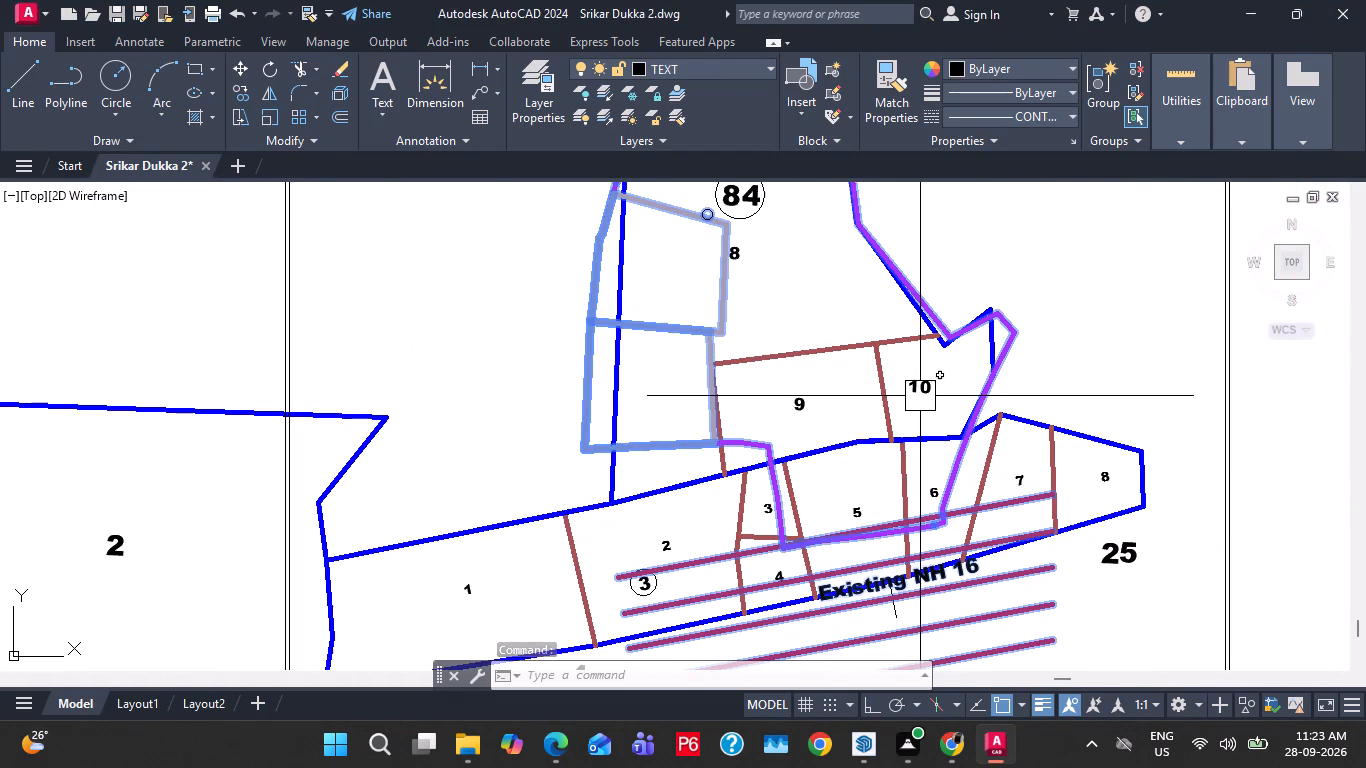
key("Escape")
key("Escape")
Examine the framed site layouts and the separate boundary drawing, comparing plot outlines, area labels and subdivisions.
scroll(920, 396, "down", 5)
middle_click_drag(684, 403, 729, 480)
scroll(577, 325, "up", 4)
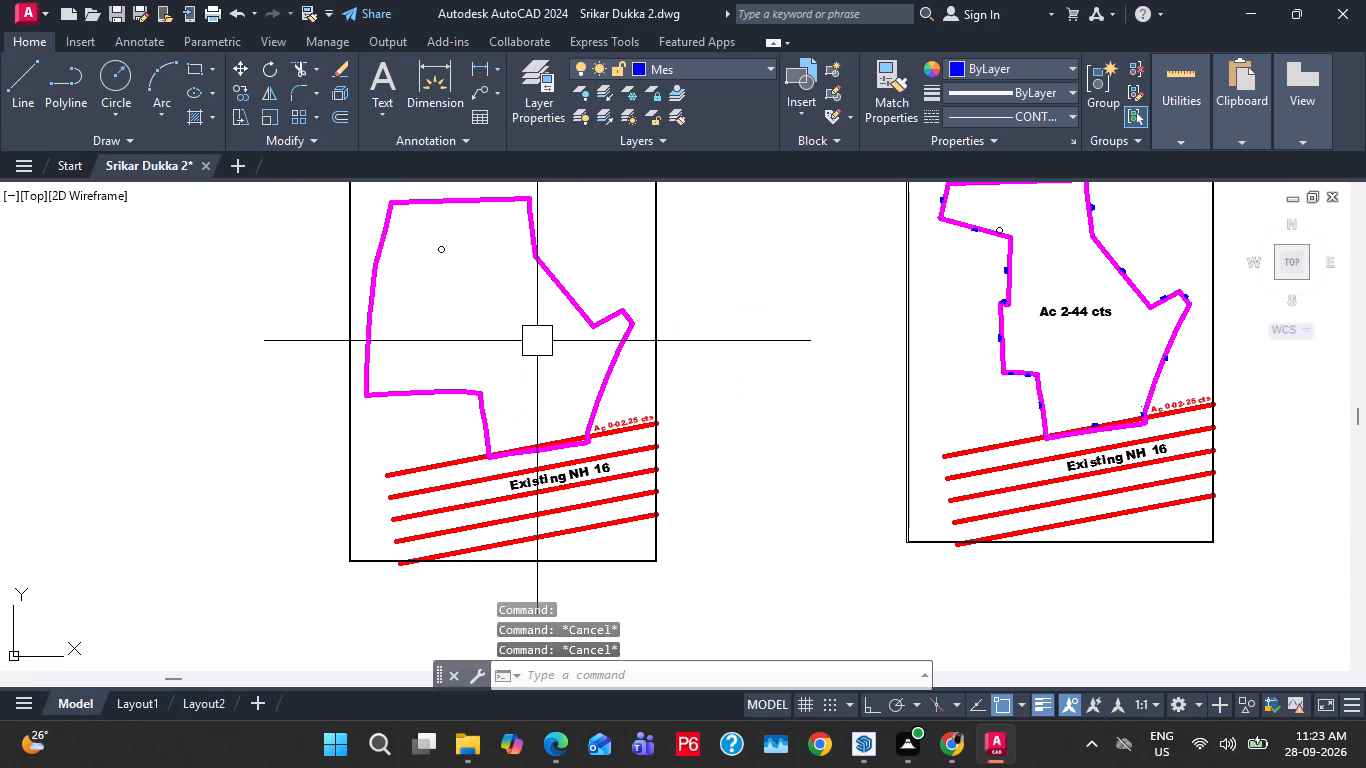
middle_click_drag(749, 352, 793, 436)
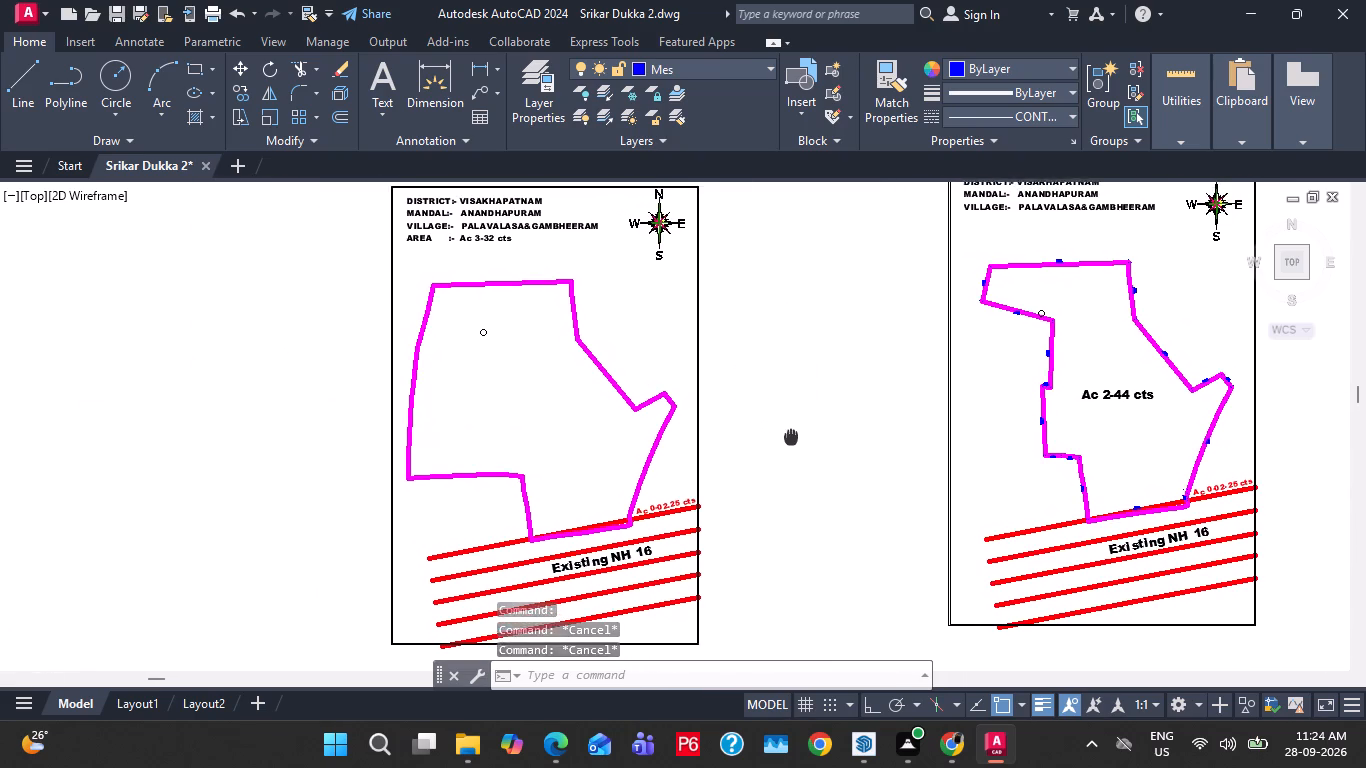
middle_click_drag(793, 436, 795, 439)
scroll(714, 424, "down", 3)
scroll(642, 243, "up", 4)
middle_click_drag(641, 236, 667, 406)
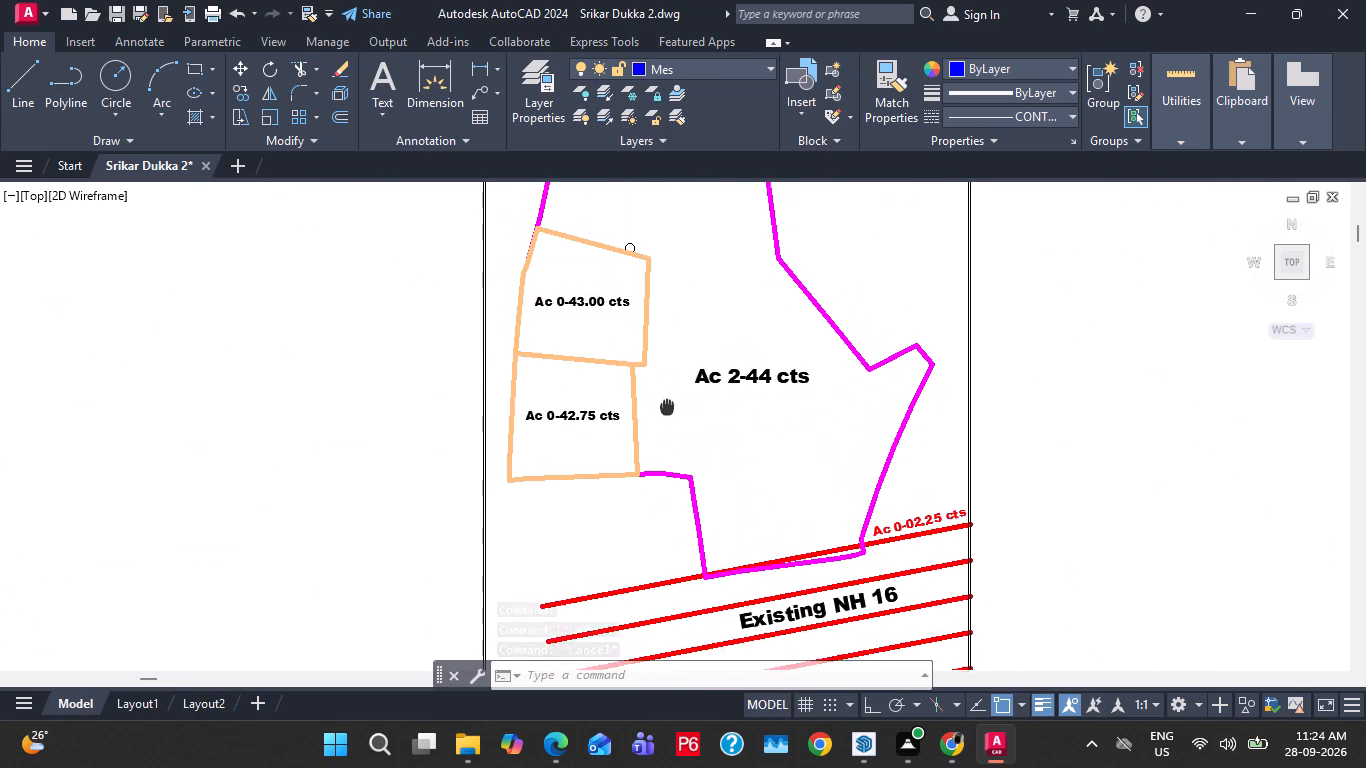
middle_click_drag(667, 406, 672, 428)
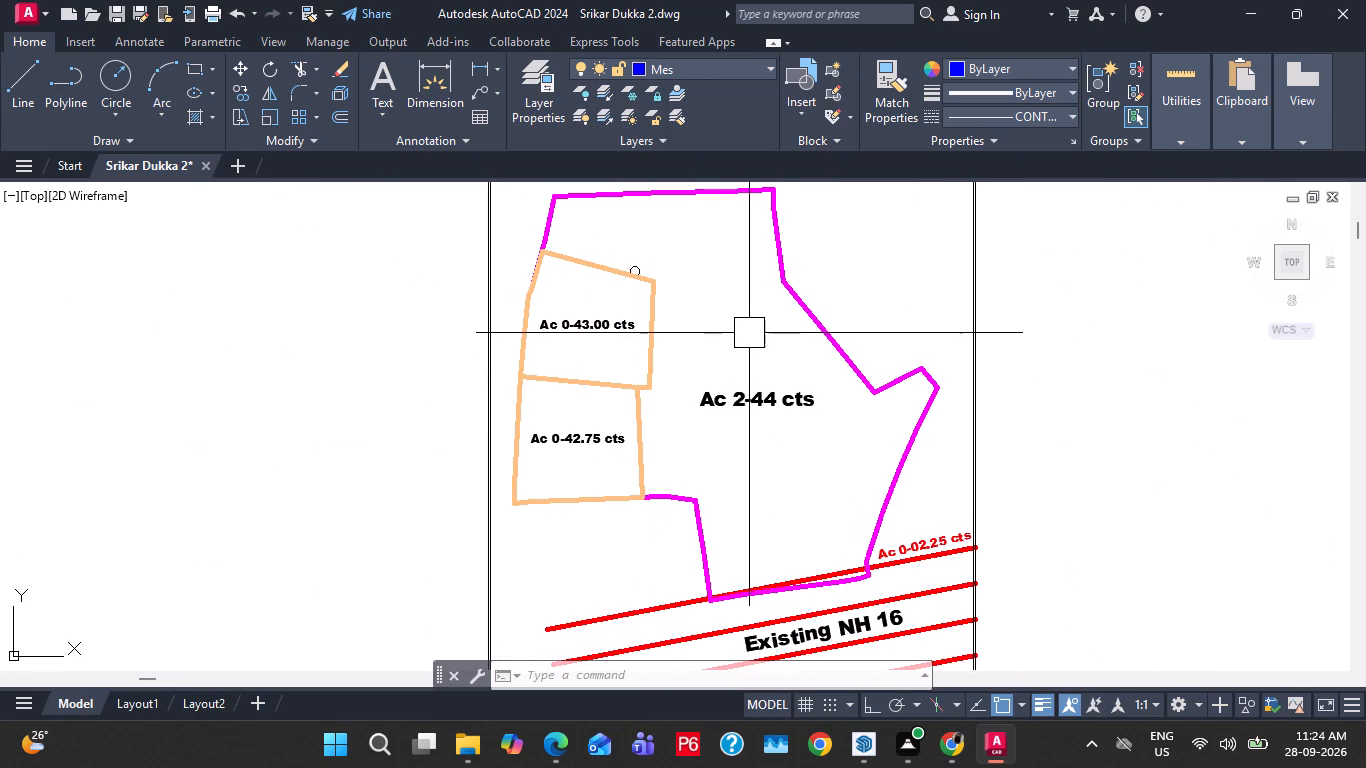
scroll(744, 299, "down", 1)
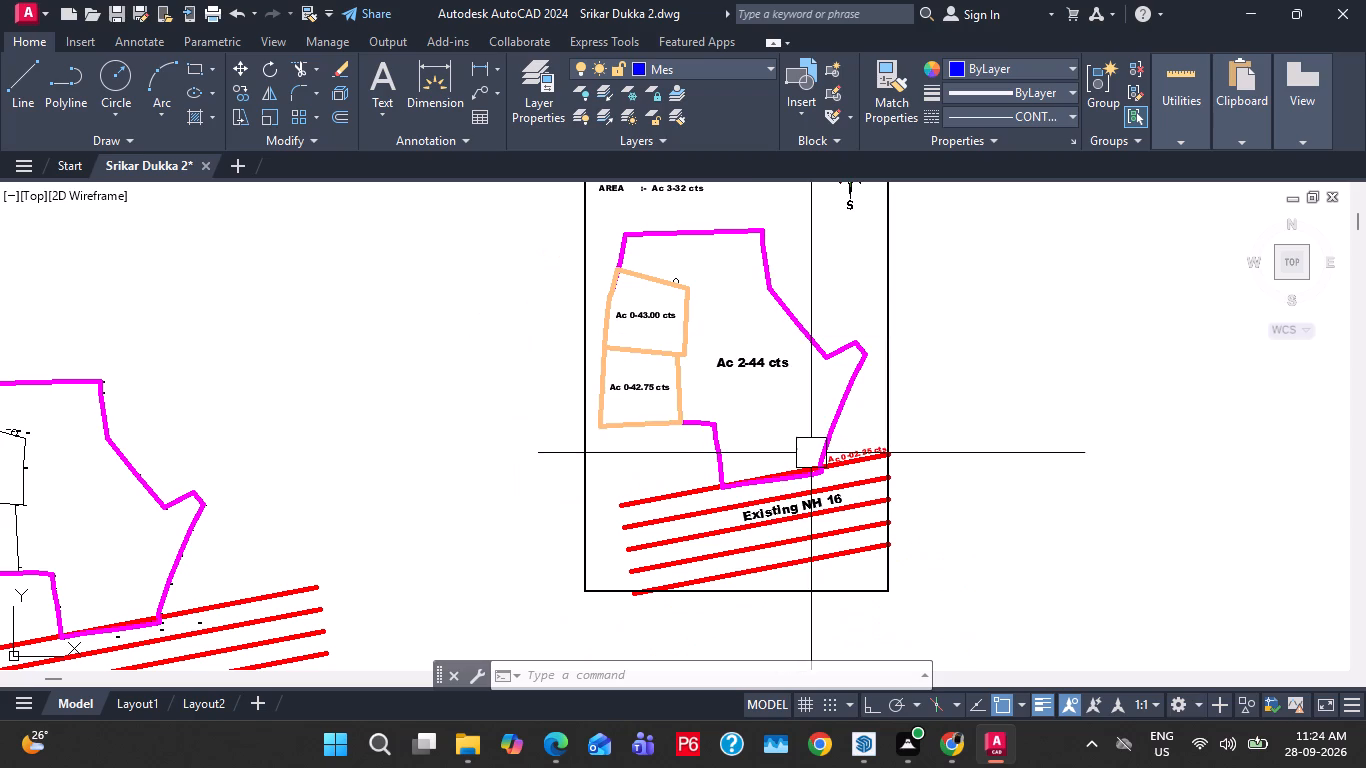
scroll(767, 368, "down", 1)
scroll(712, 272, "up", 1)
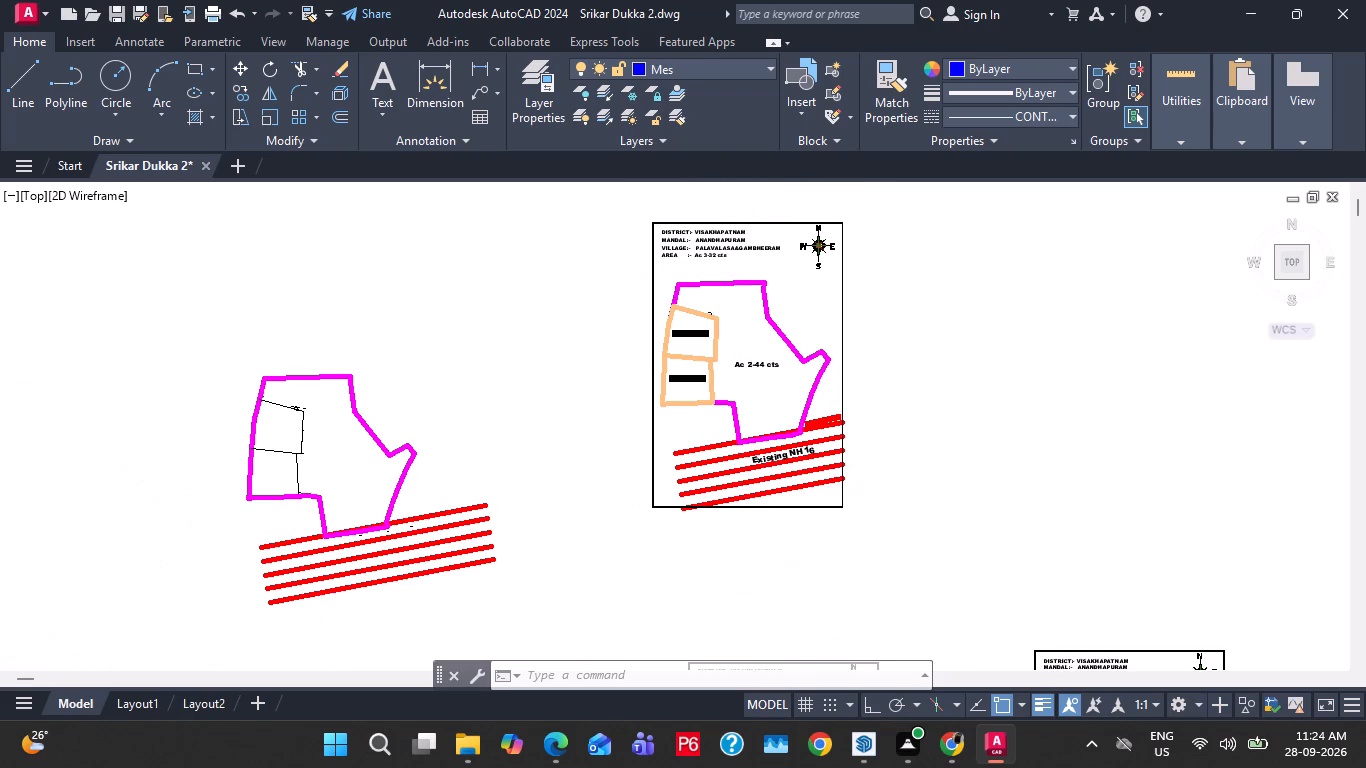
scroll(705, 310, "down", 2)
scroll(469, 372, "up", 3)
scroll(414, 449, "up", 1)
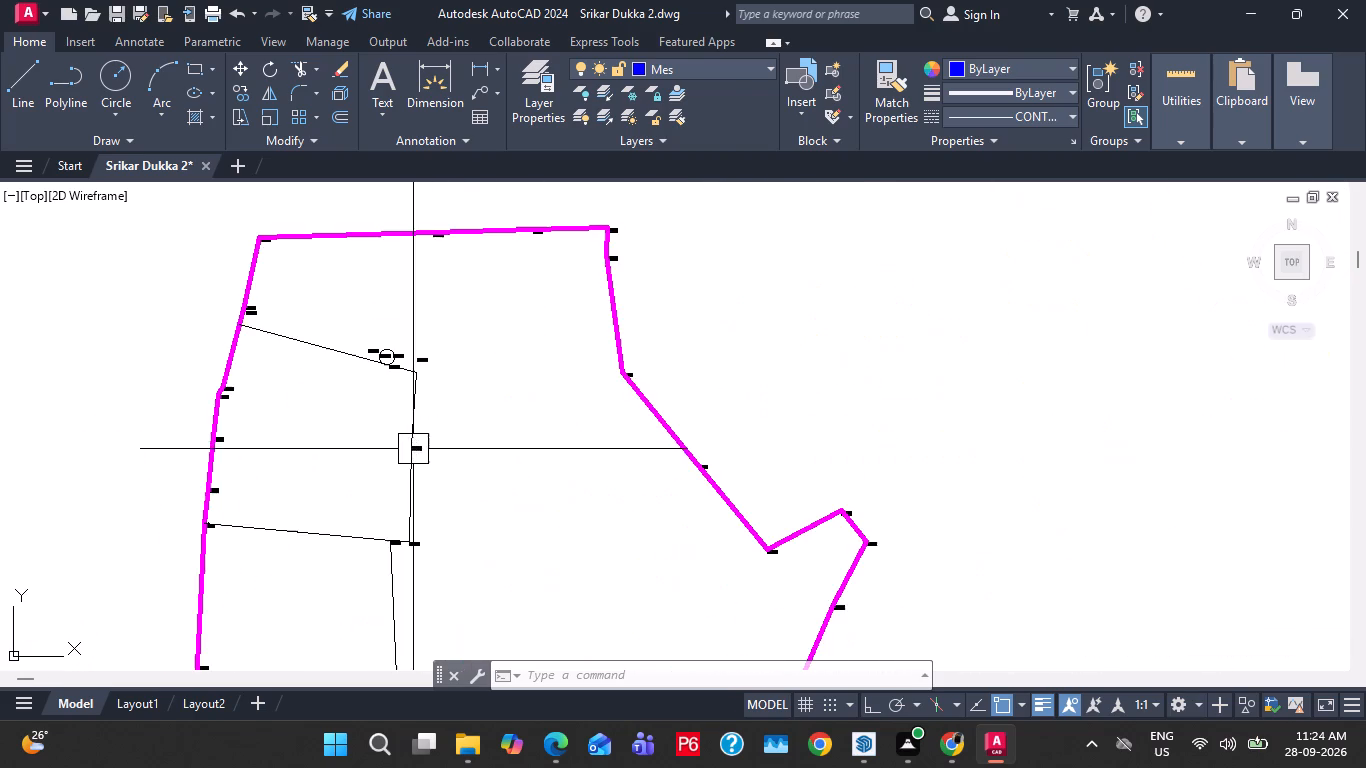
scroll(177, 398, "up", 3)
scroll(336, 376, "up", 1)
scroll(475, 332, "down", 3)
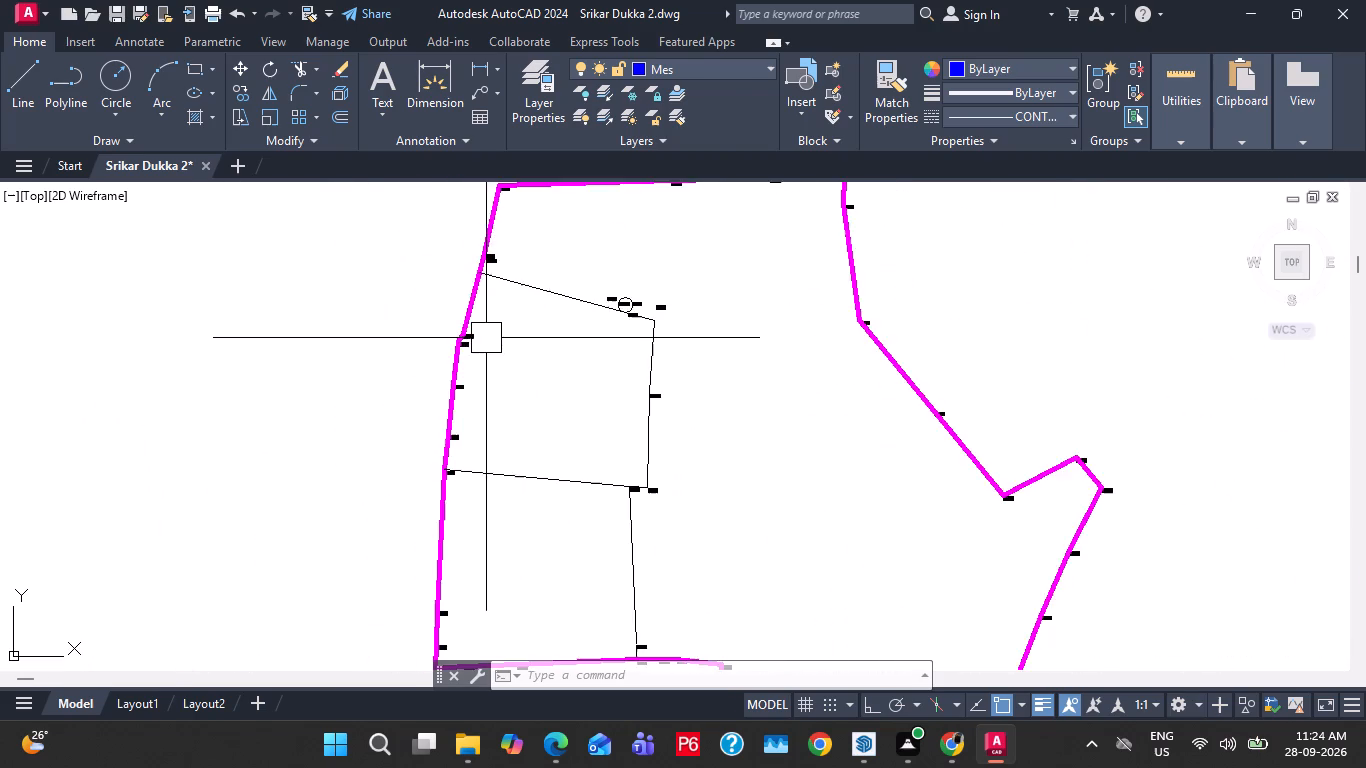
scroll(487, 338, "down", 2)
middle_click_drag(650, 418, 512, 310)
scroll(504, 319, "down", 3)
middle_click_drag(802, 432, 746, 349)
scroll(743, 427, "up", 2)
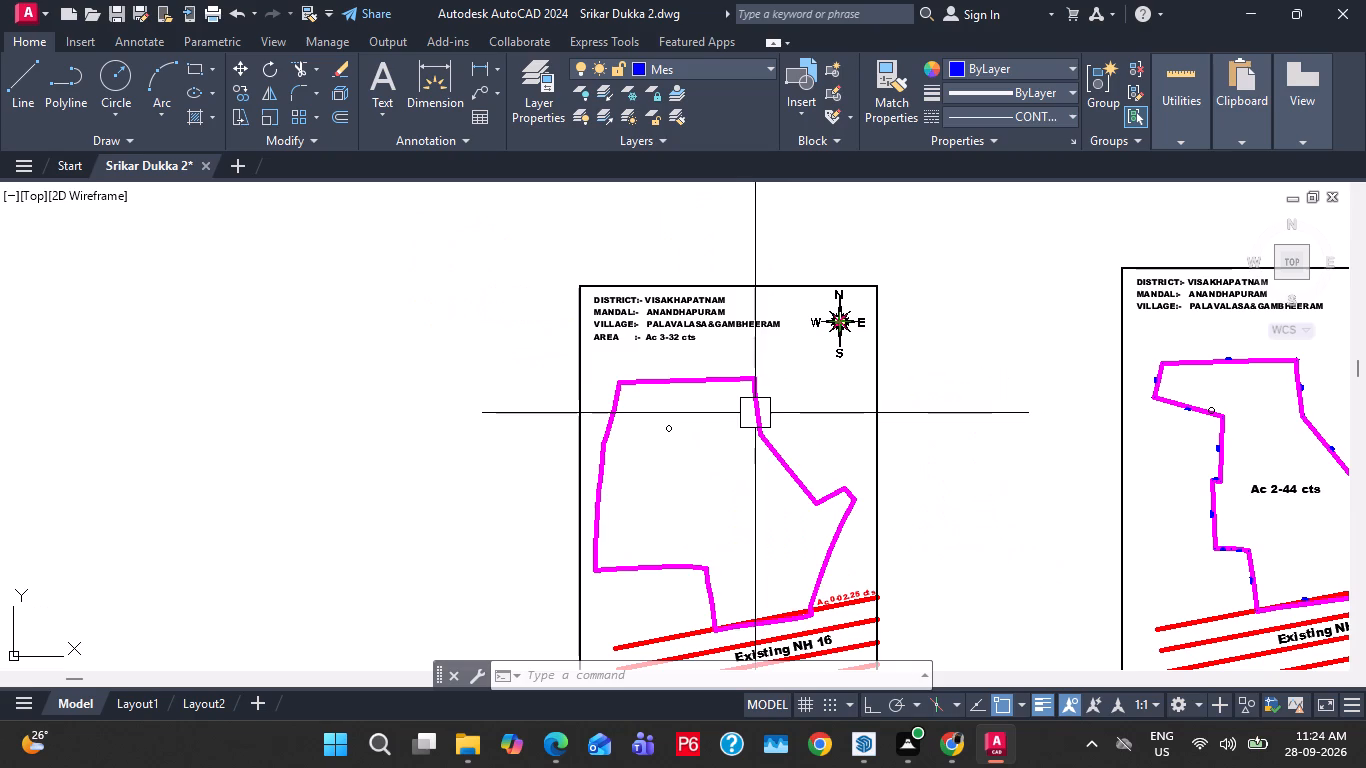
left_click(755, 413)
middle_click_drag(762, 407, 732, 309)
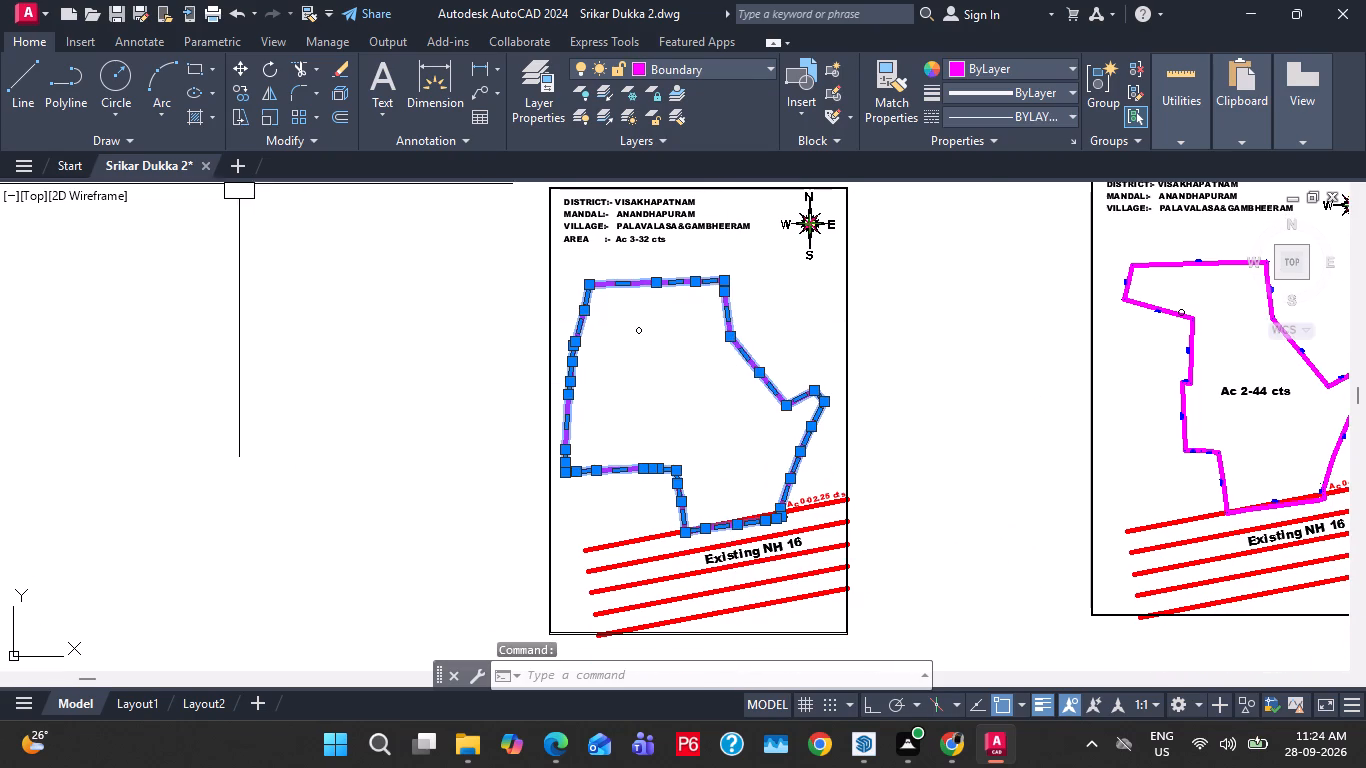
key("Escape")
key("Escape")
Open the Drawing1 AutoCAD drawing from the Downloads folder.
left_click(465, 746)
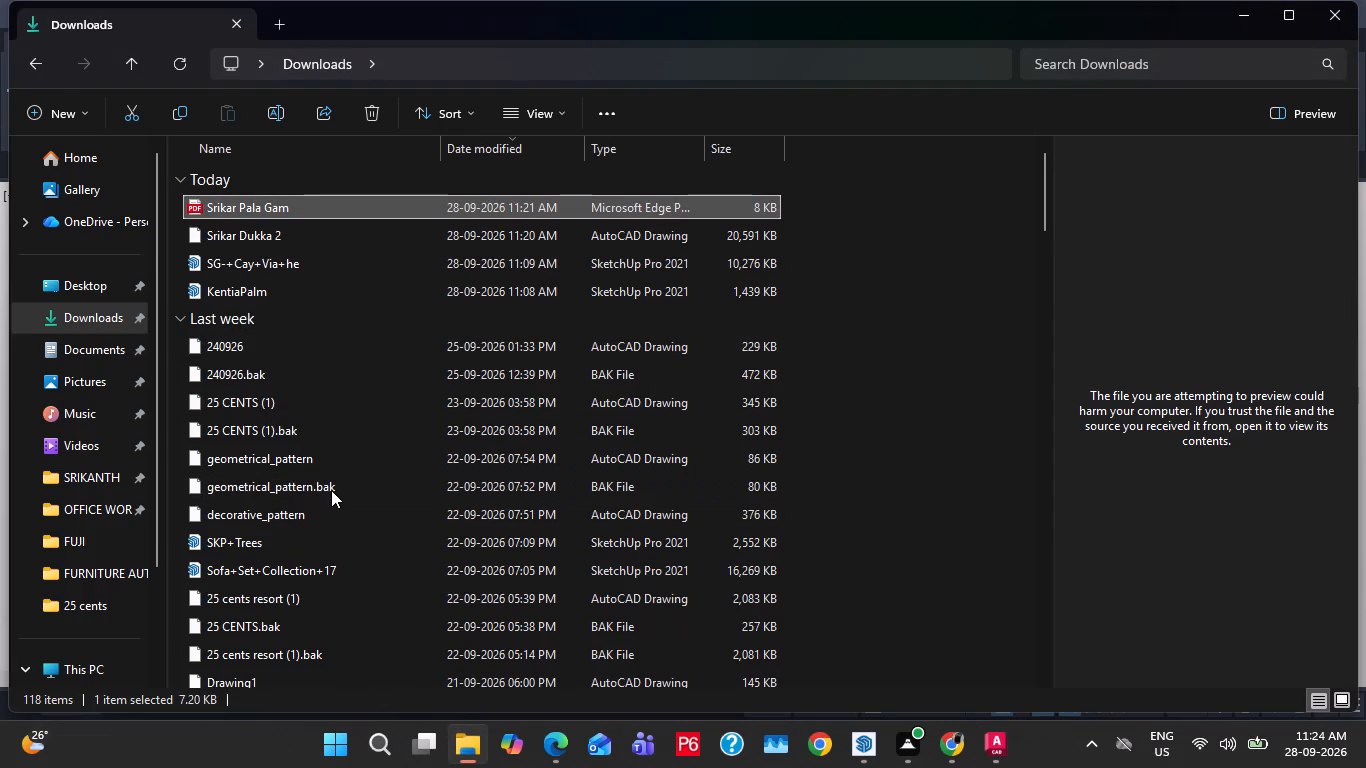
scroll(331, 490, "down", 1)
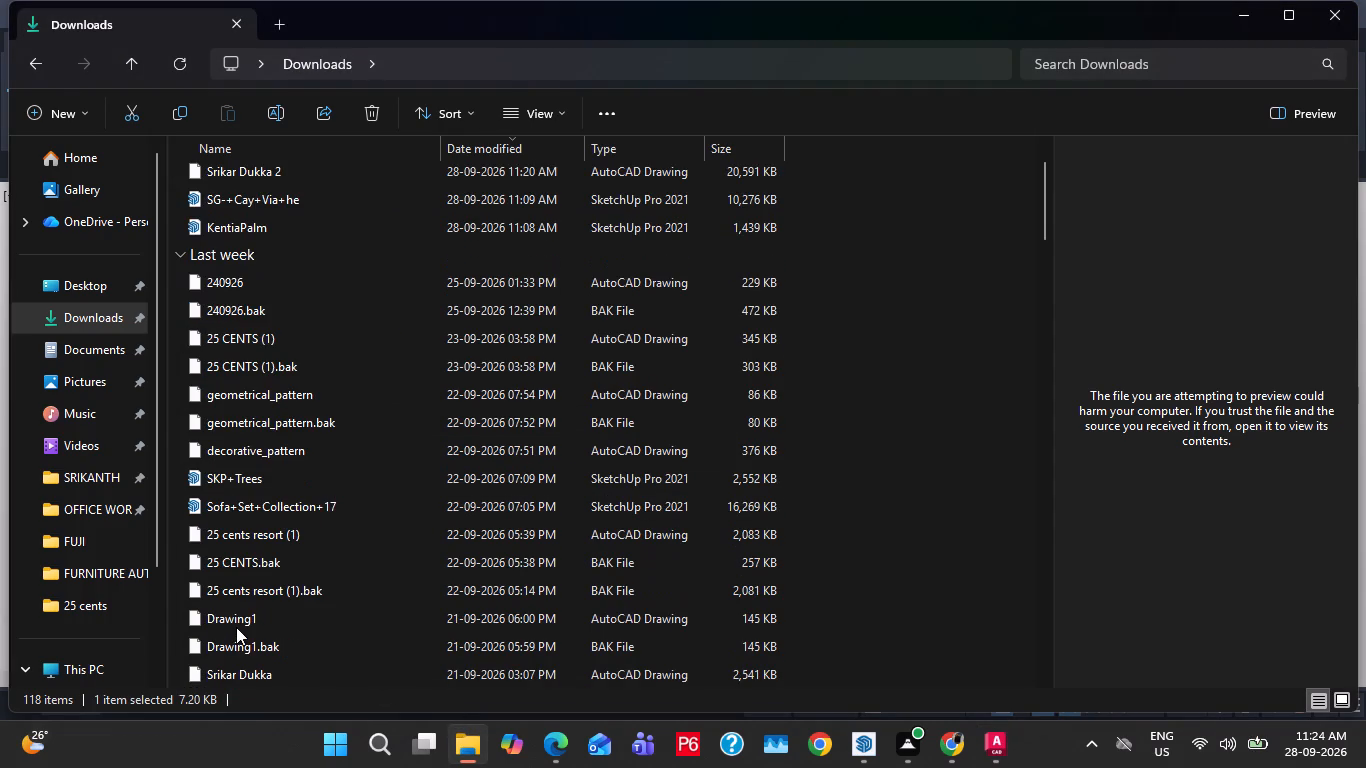
double_click(237, 624)
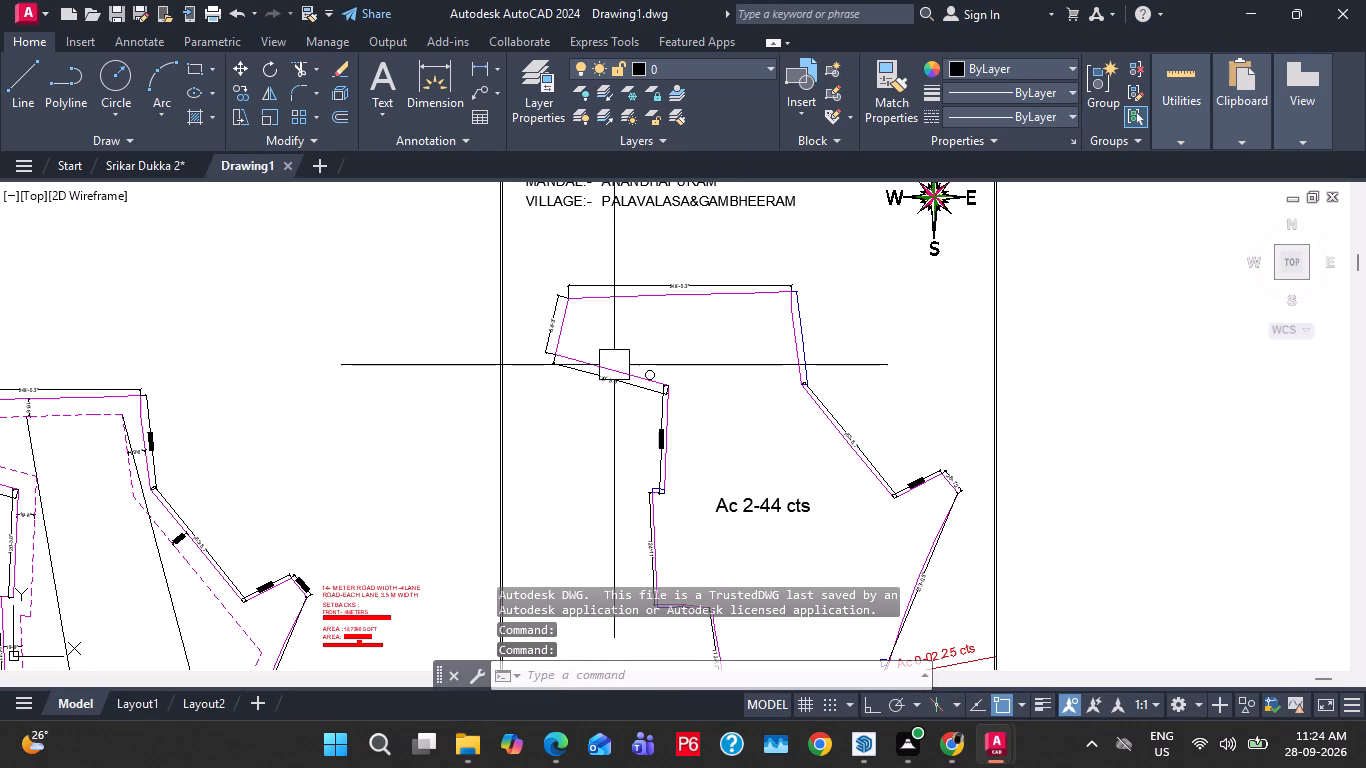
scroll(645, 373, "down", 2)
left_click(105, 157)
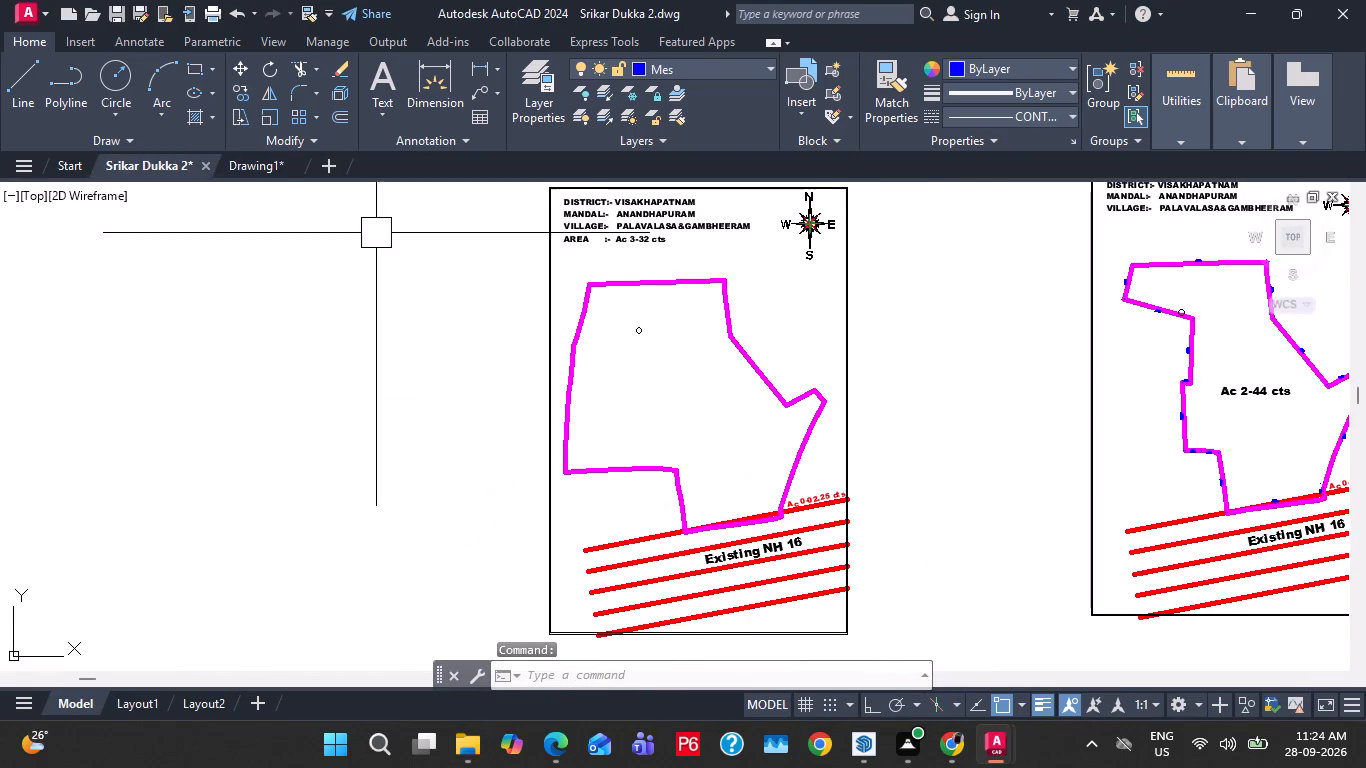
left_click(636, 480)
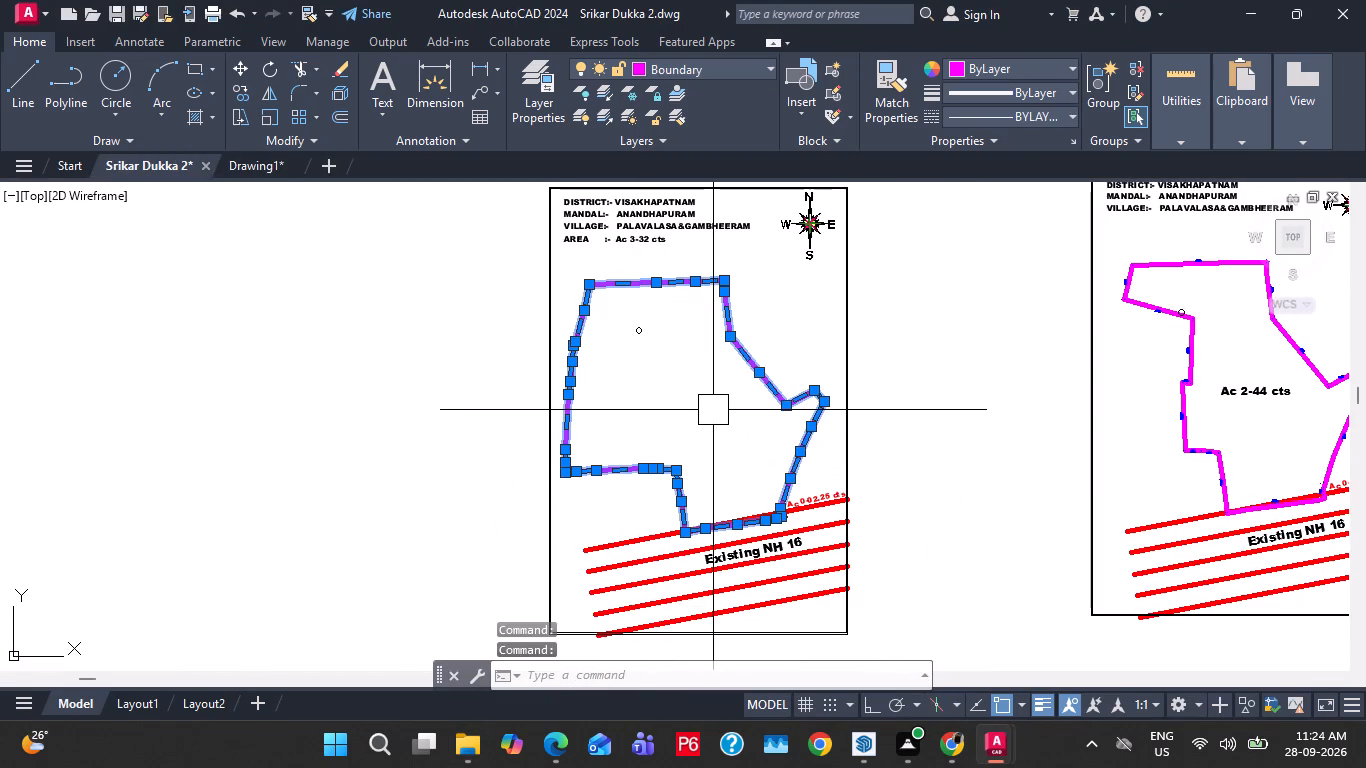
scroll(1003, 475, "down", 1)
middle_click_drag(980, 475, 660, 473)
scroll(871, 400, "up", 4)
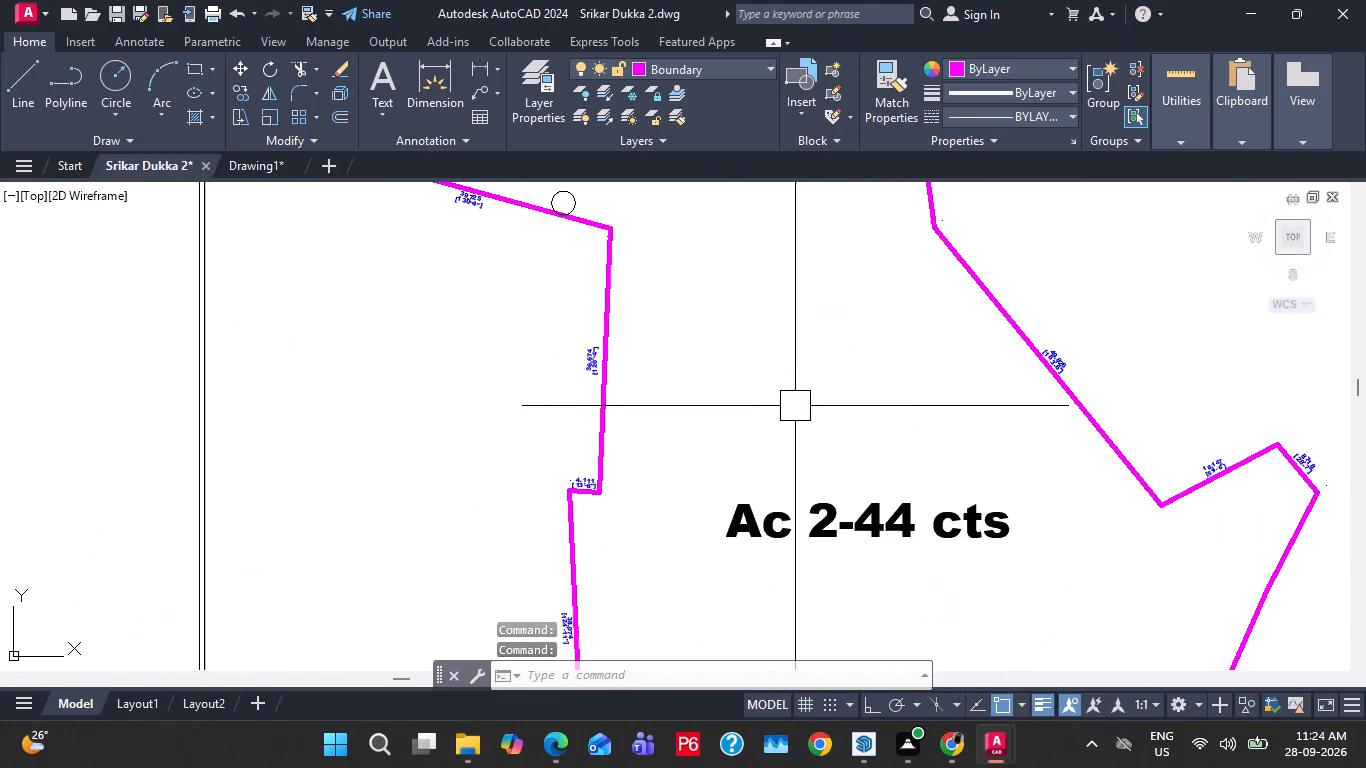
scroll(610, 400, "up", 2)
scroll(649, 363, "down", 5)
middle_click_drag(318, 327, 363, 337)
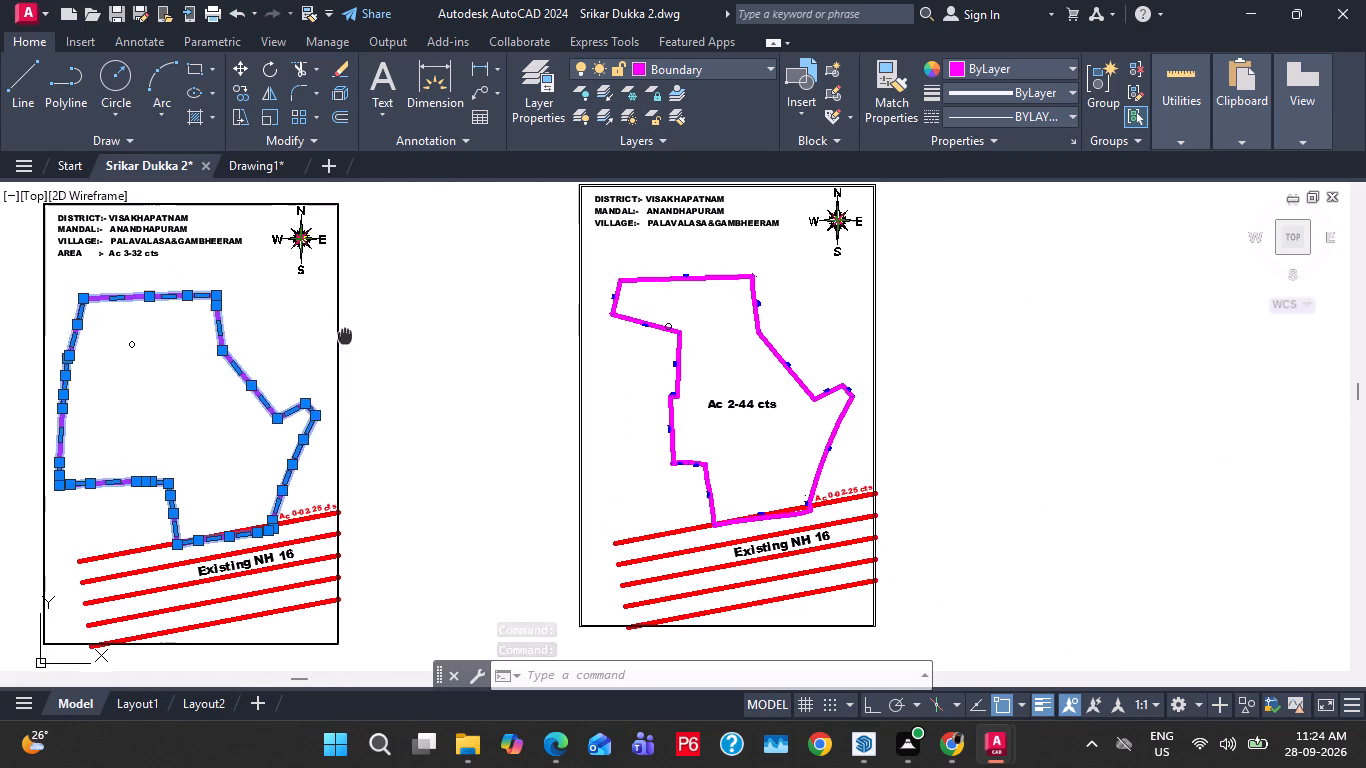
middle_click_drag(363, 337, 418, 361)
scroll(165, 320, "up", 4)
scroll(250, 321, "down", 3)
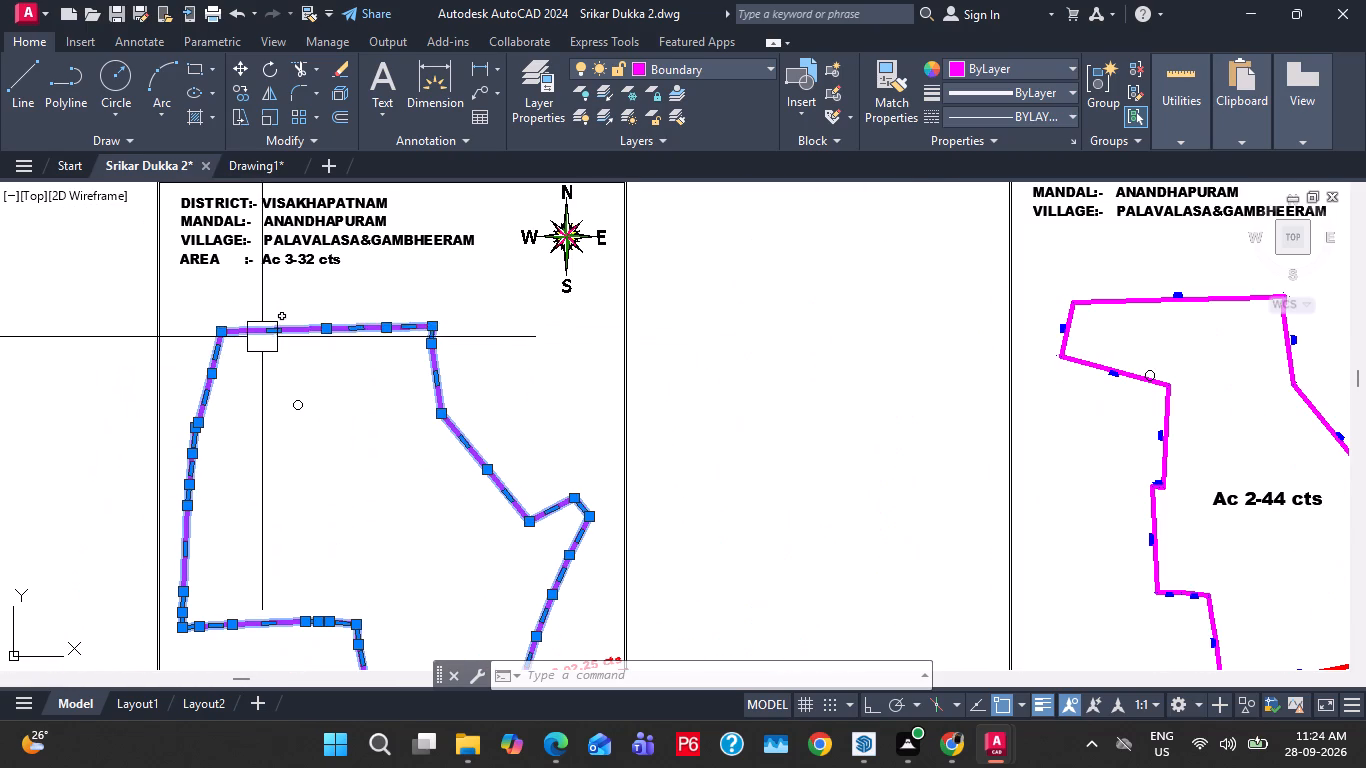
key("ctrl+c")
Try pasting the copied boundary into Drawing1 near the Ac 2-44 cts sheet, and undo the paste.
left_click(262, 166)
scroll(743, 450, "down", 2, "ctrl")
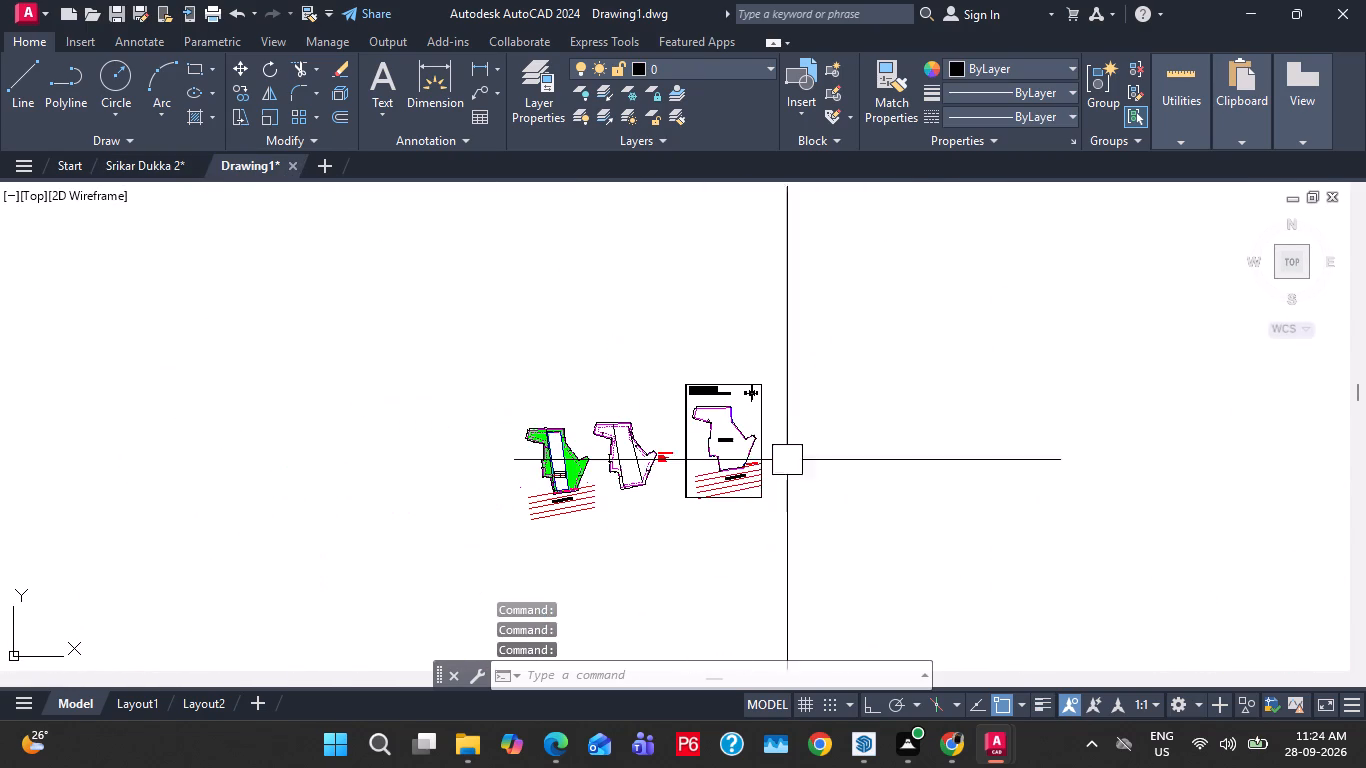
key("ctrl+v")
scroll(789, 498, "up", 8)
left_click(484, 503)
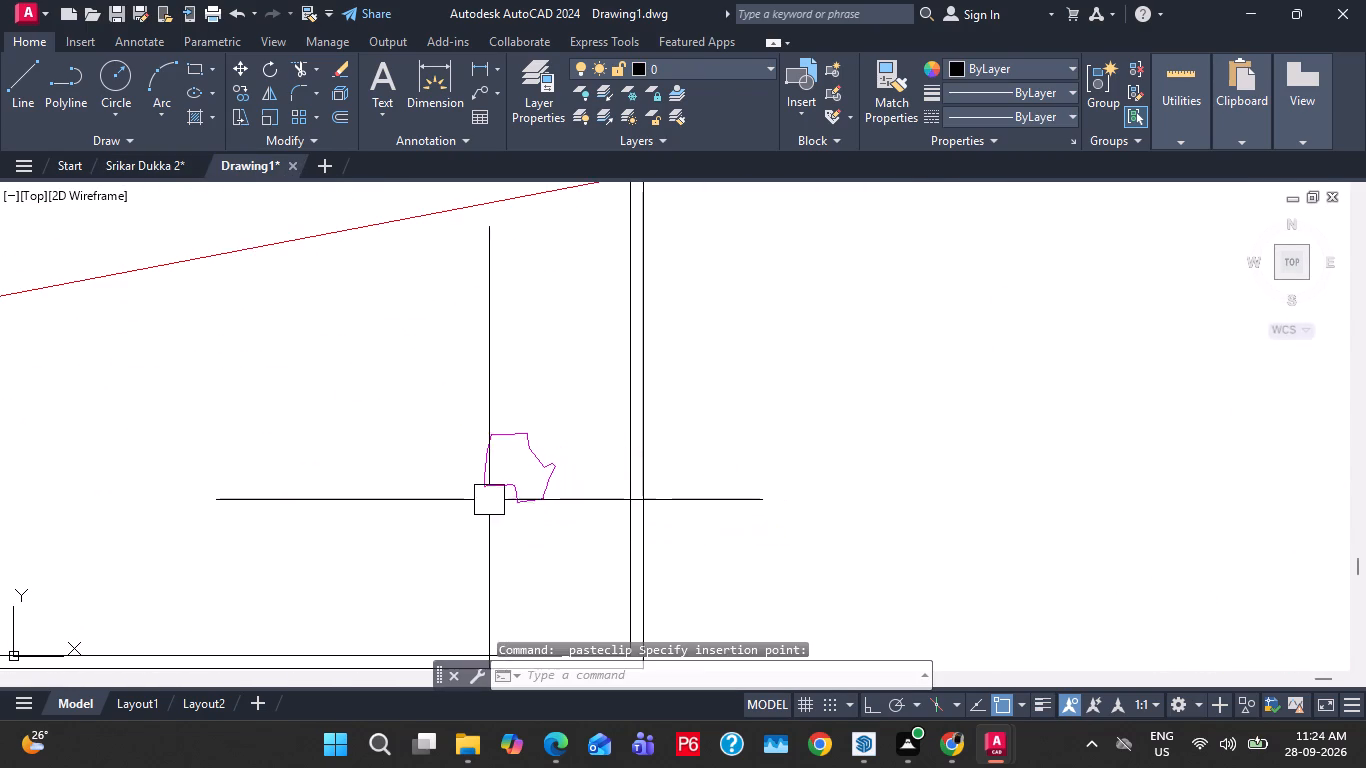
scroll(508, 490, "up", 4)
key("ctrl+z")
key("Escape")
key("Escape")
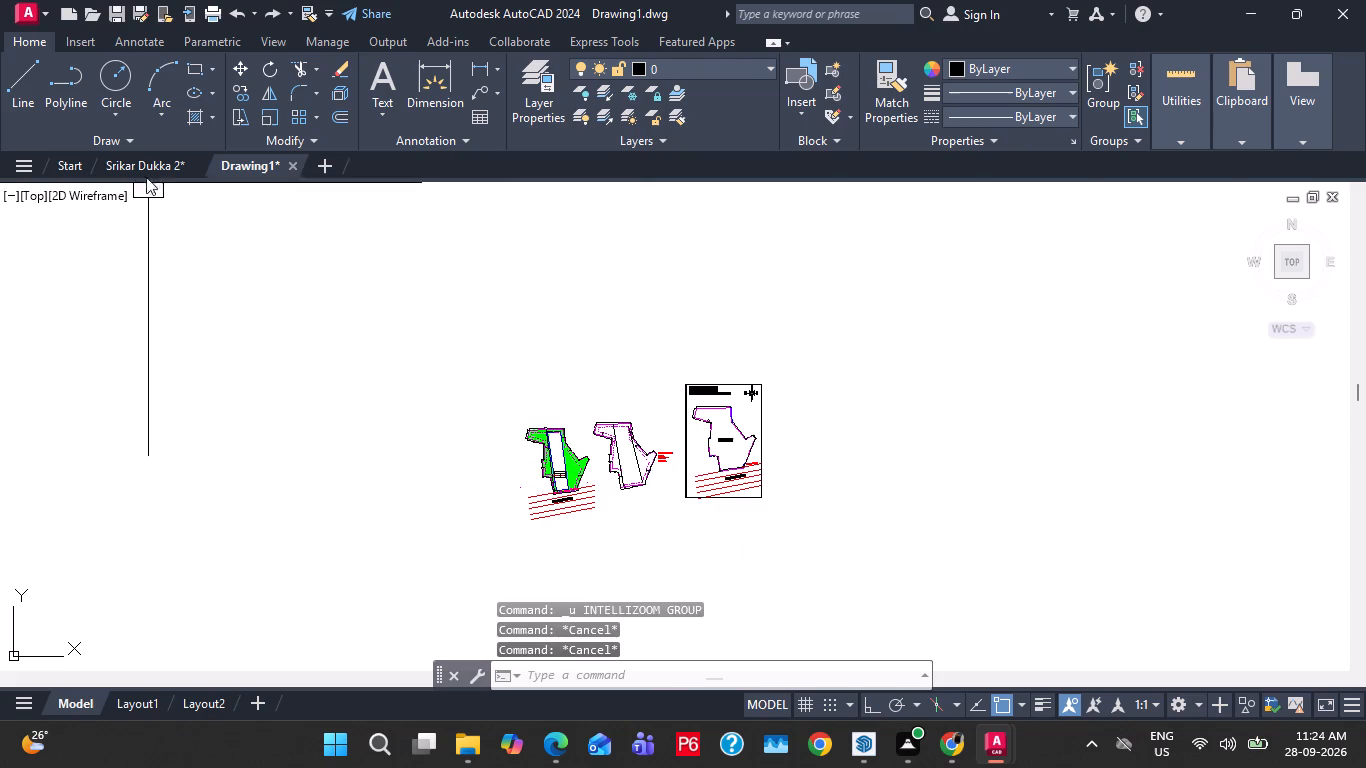
left_click(144, 168)
scroll(633, 410, "down", 4)
middle_click_drag(1166, 542, 920, 339)
scroll(972, 452, "up", 1)
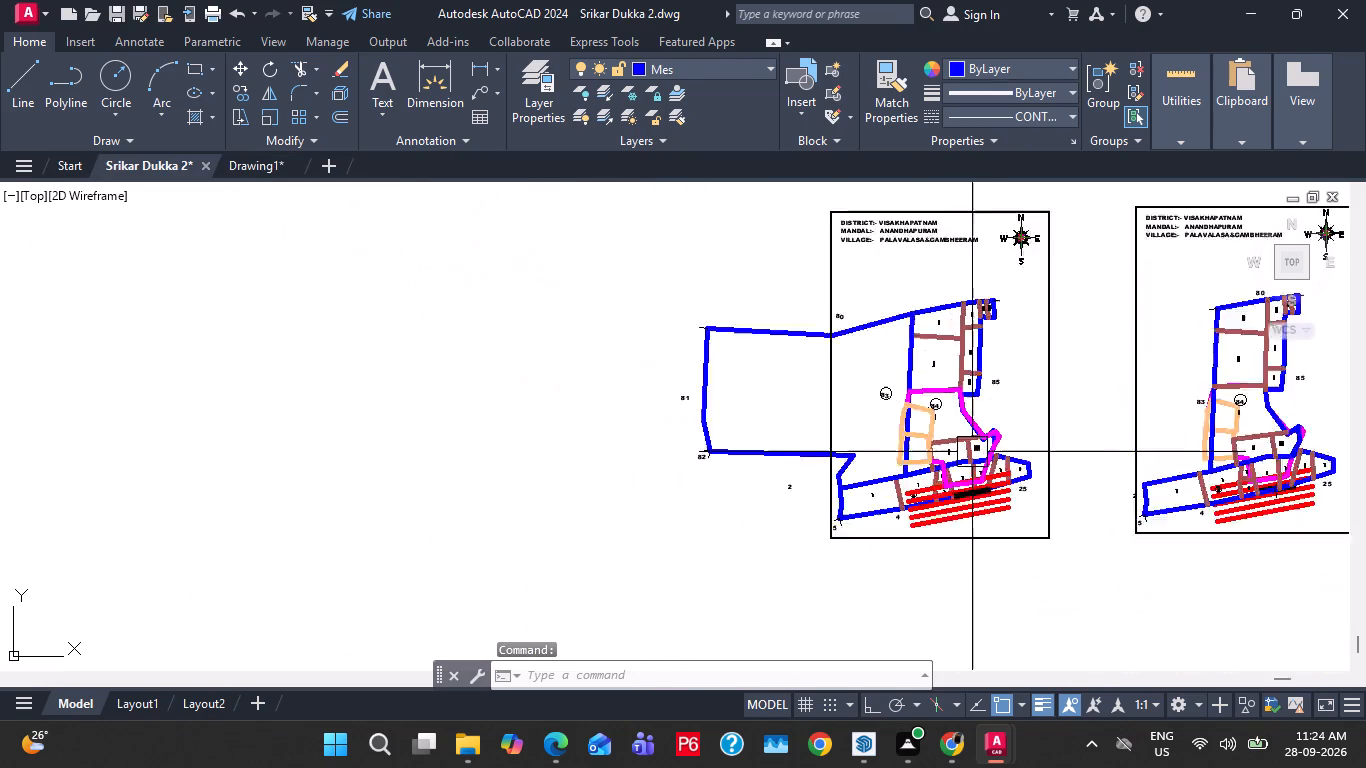
scroll(972, 452, "up", 3)
middle_click_drag(913, 548, 931, 427)
scroll(925, 418, "down", 2)
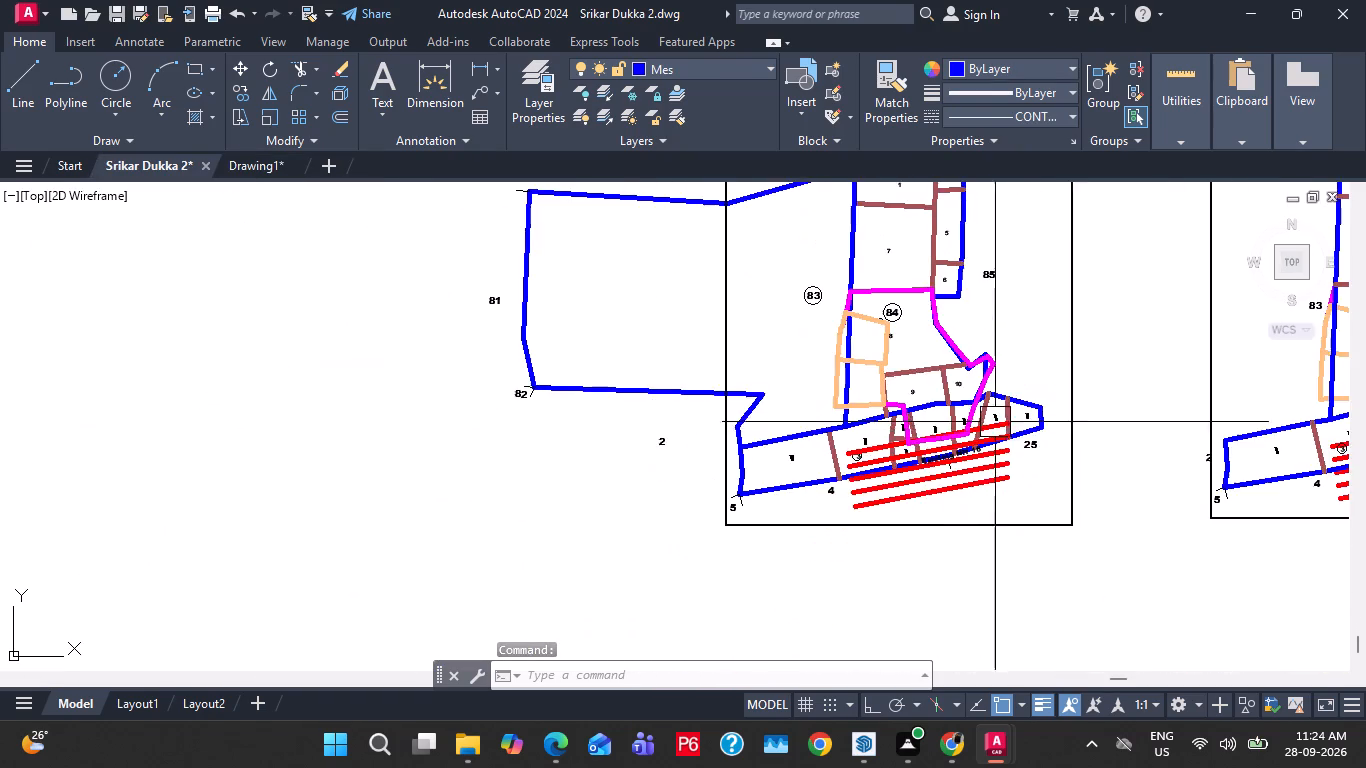
middle_click_drag(1066, 422, 506, 478)
scroll(900, 526, "up", 2)
scroll(769, 482, "up", 3)
scroll(769, 482, "down", 5)
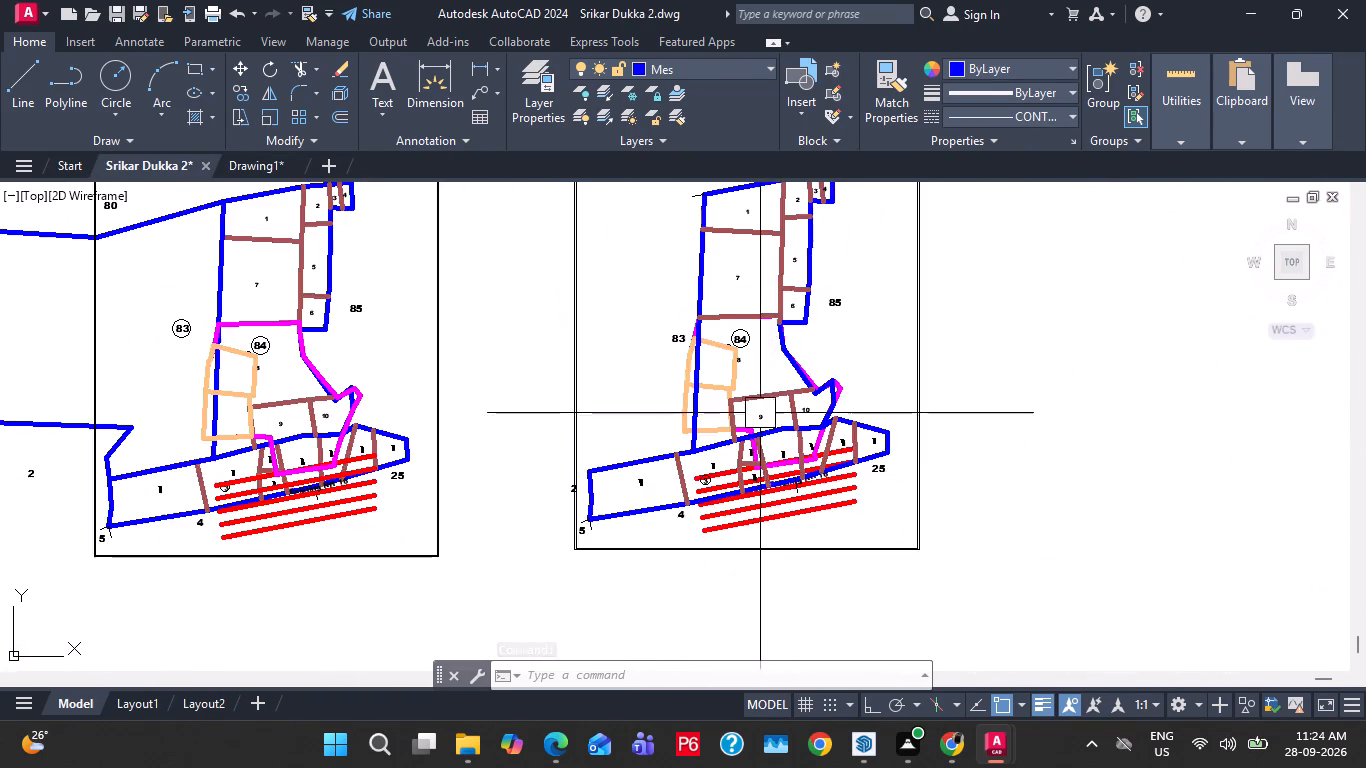
middle_click_drag(773, 354, 808, 556)
scroll(792, 397, "up", 3)
scroll(989, 383, "down", 4)
Add a linear dimension just above the north edge of the Ac 3-32 cts boundary, spanning its two end corners.
middle_click_drag(492, 402, 1128, 543)
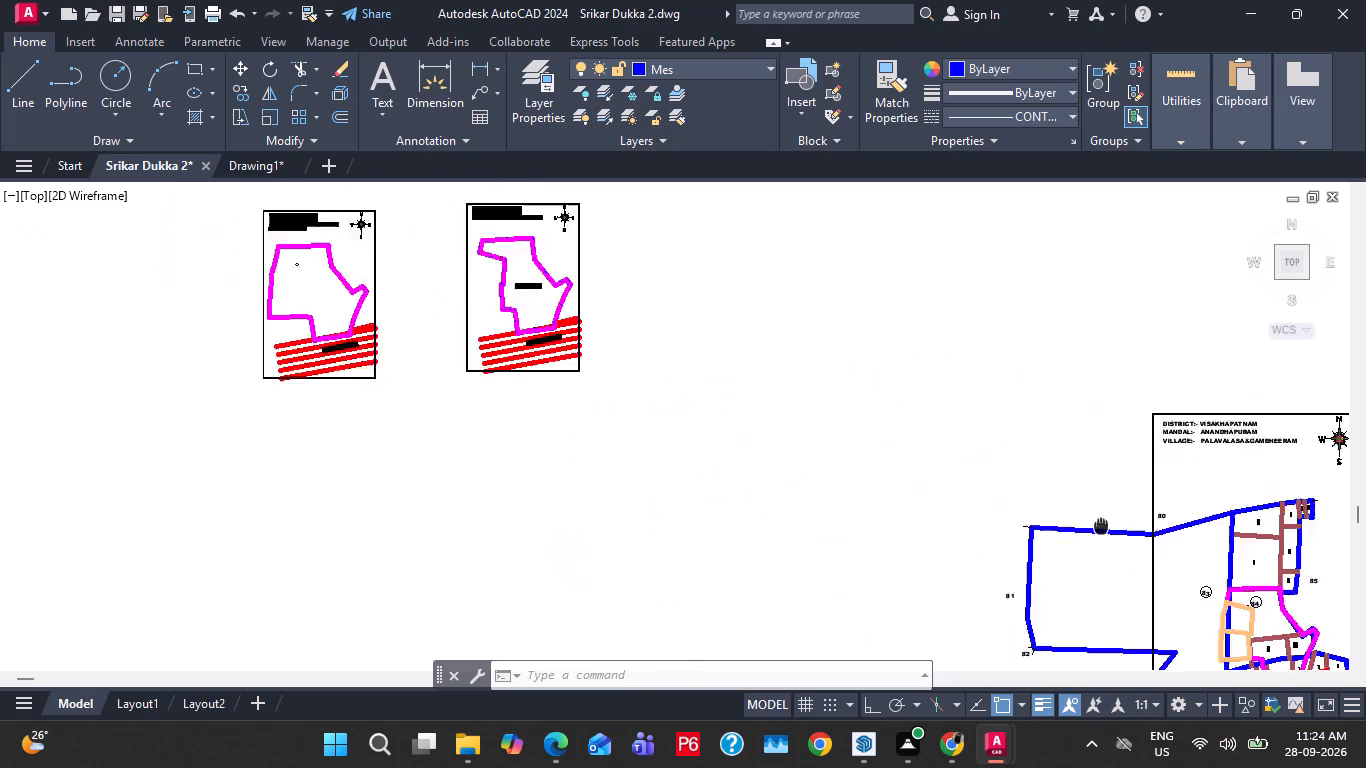
middle_click_drag(1128, 543, 1136, 549)
scroll(335, 279, "up", 6)
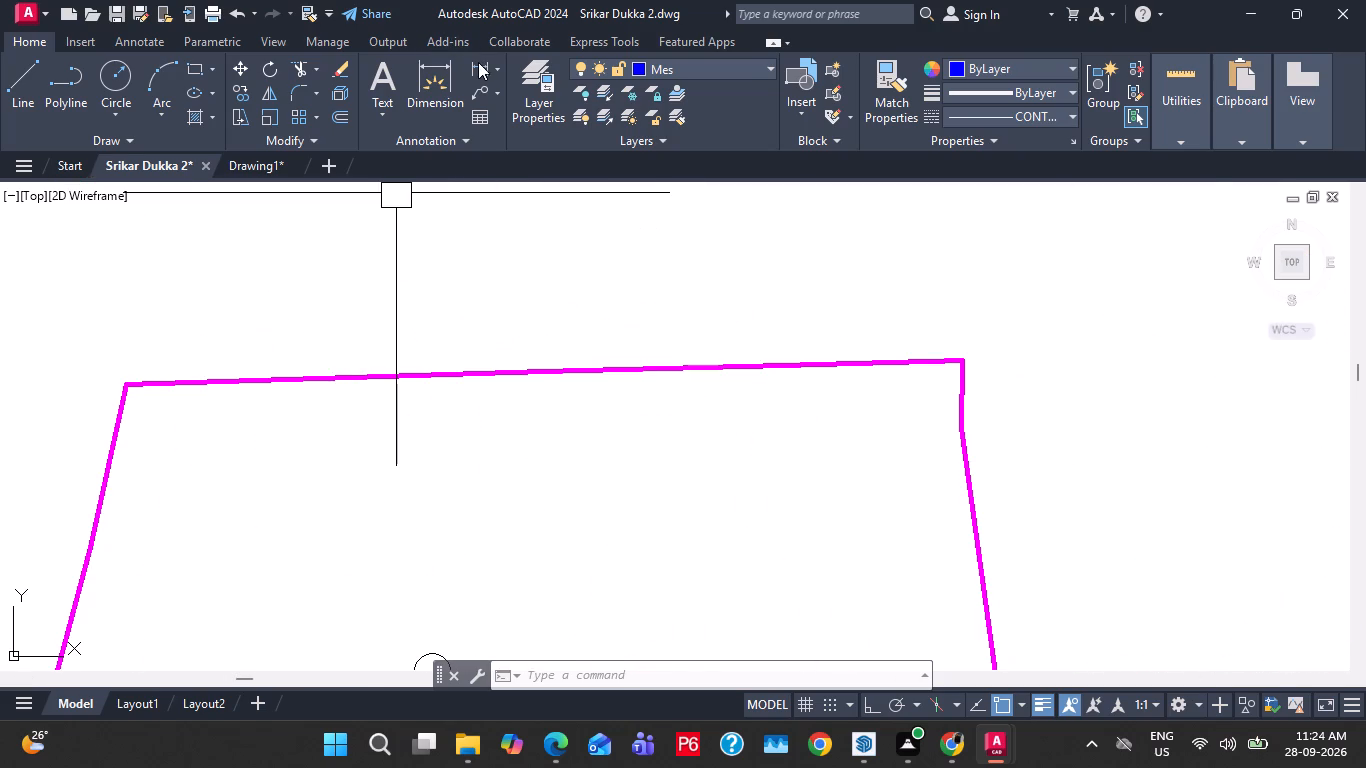
left_click(478, 62)
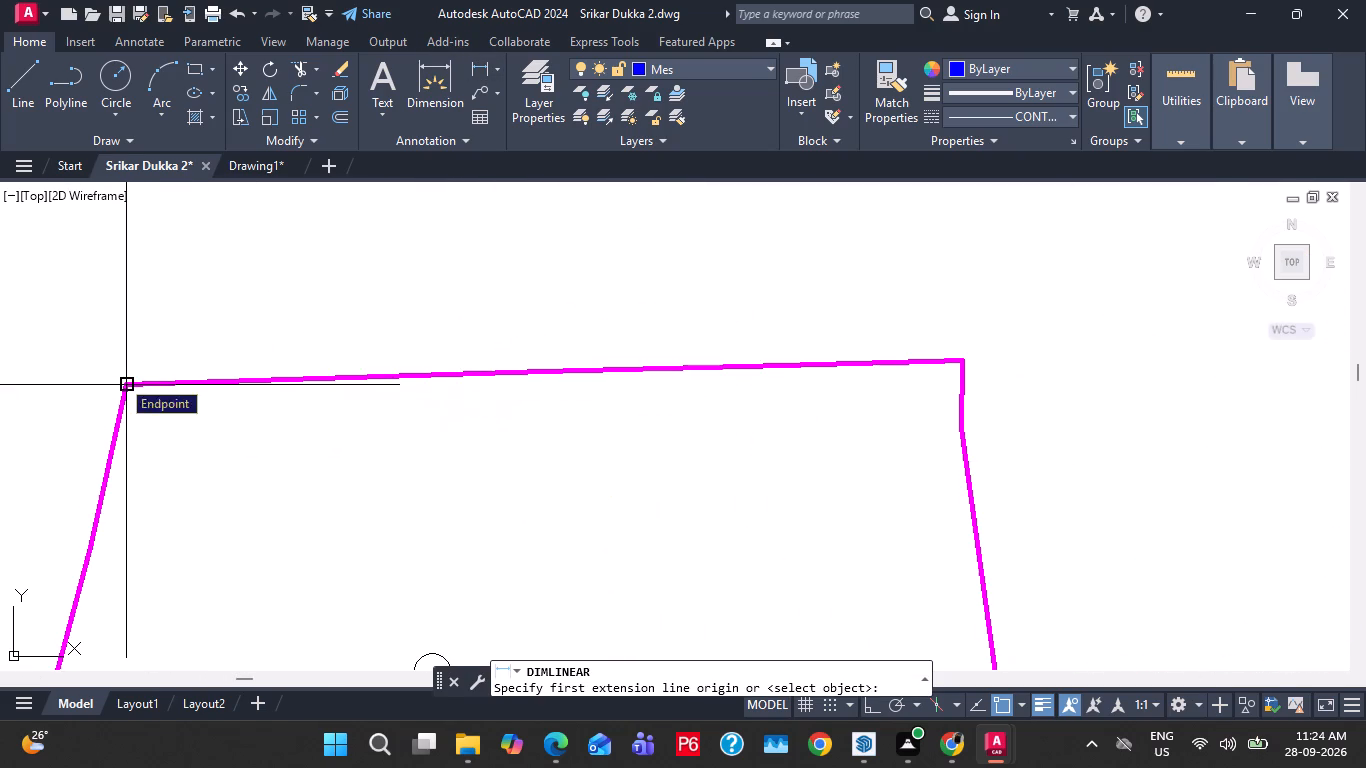
left_click(120, 377)
left_click(963, 360)
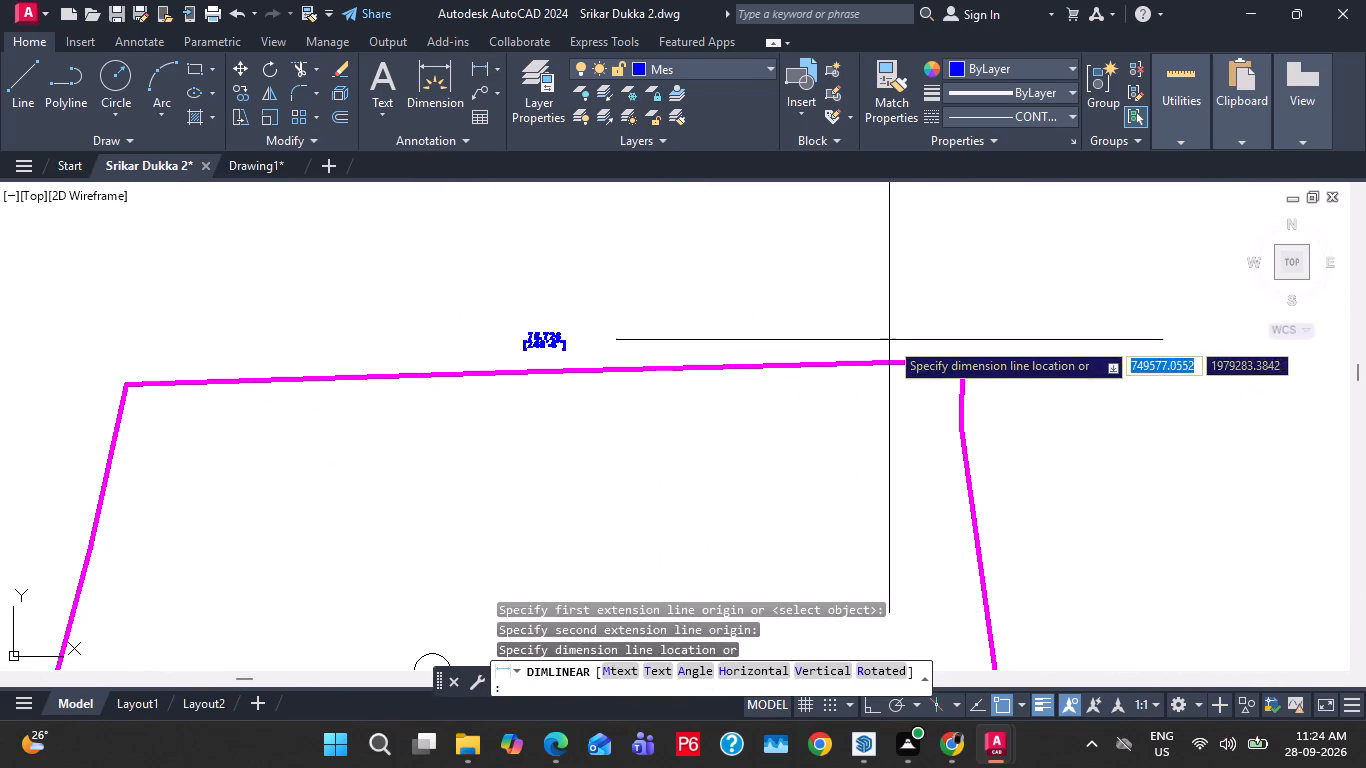
left_click(889, 340)
scroll(604, 331, "up", 3)
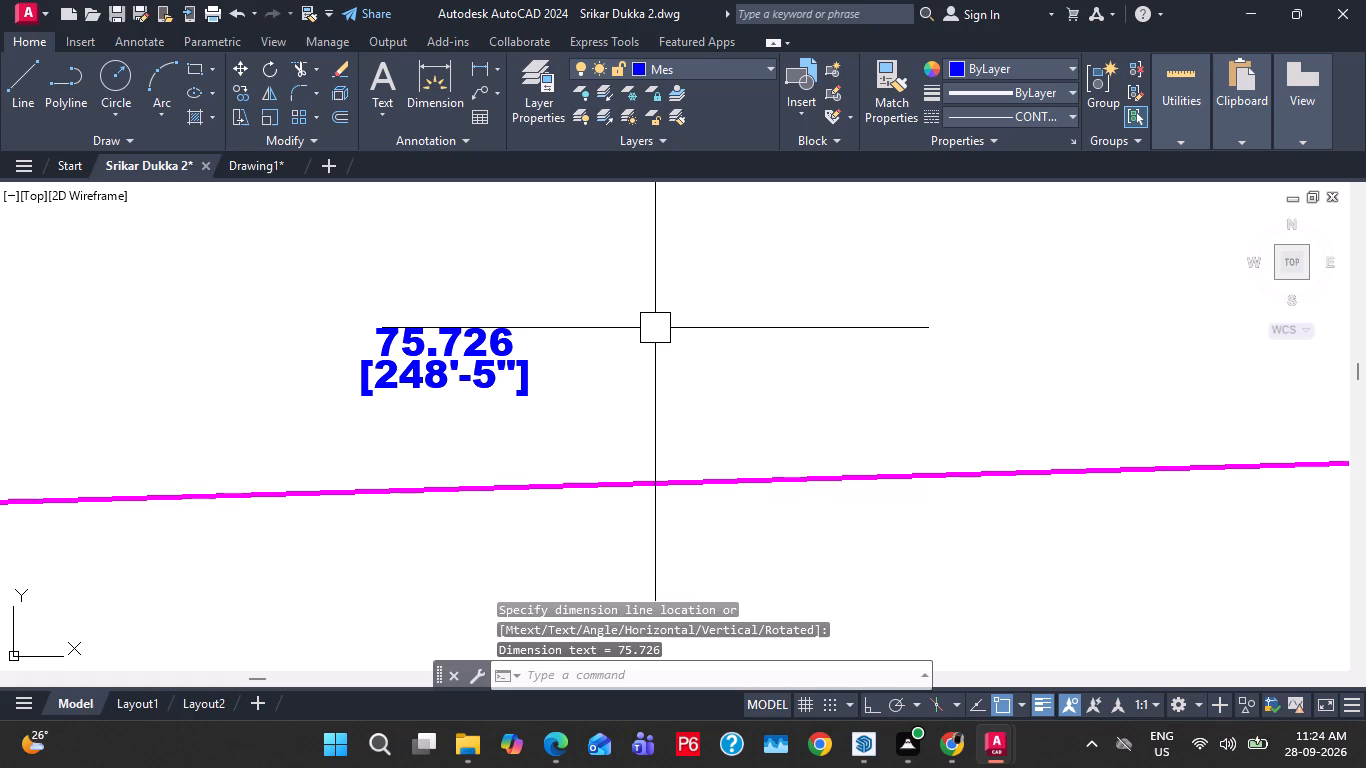
key("Escape")
key("Escape")
key("Escape")
key("Escape")
Compare the Ac 3-32 and Ac 2-44 cts sheets, and copy the Ac 3-32 cts boundary outline.
scroll(644, 333, "down", 8)
middle_click_drag(1011, 382, 887, 382)
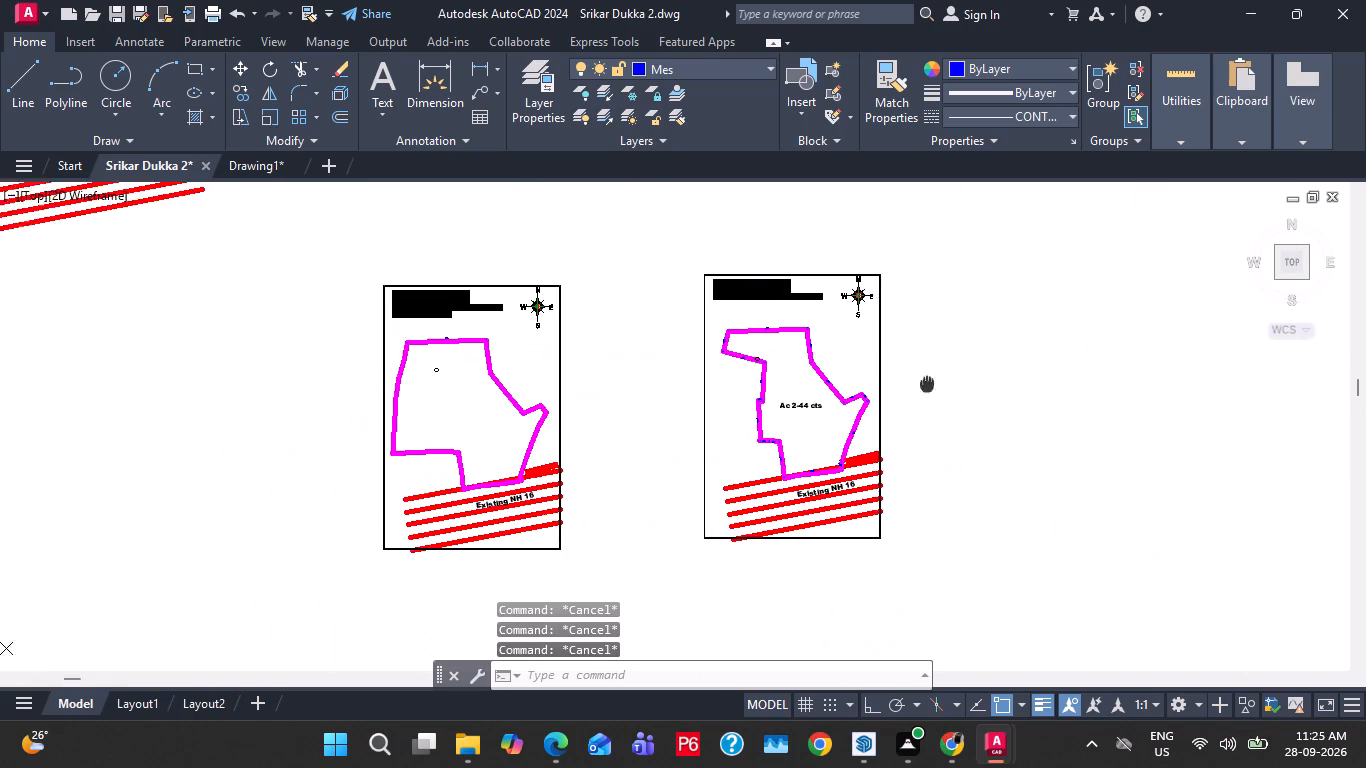
middle_click_drag(887, 382, 843, 377)
scroll(656, 322, "up", 7)
scroll(979, 351, "down", 5)
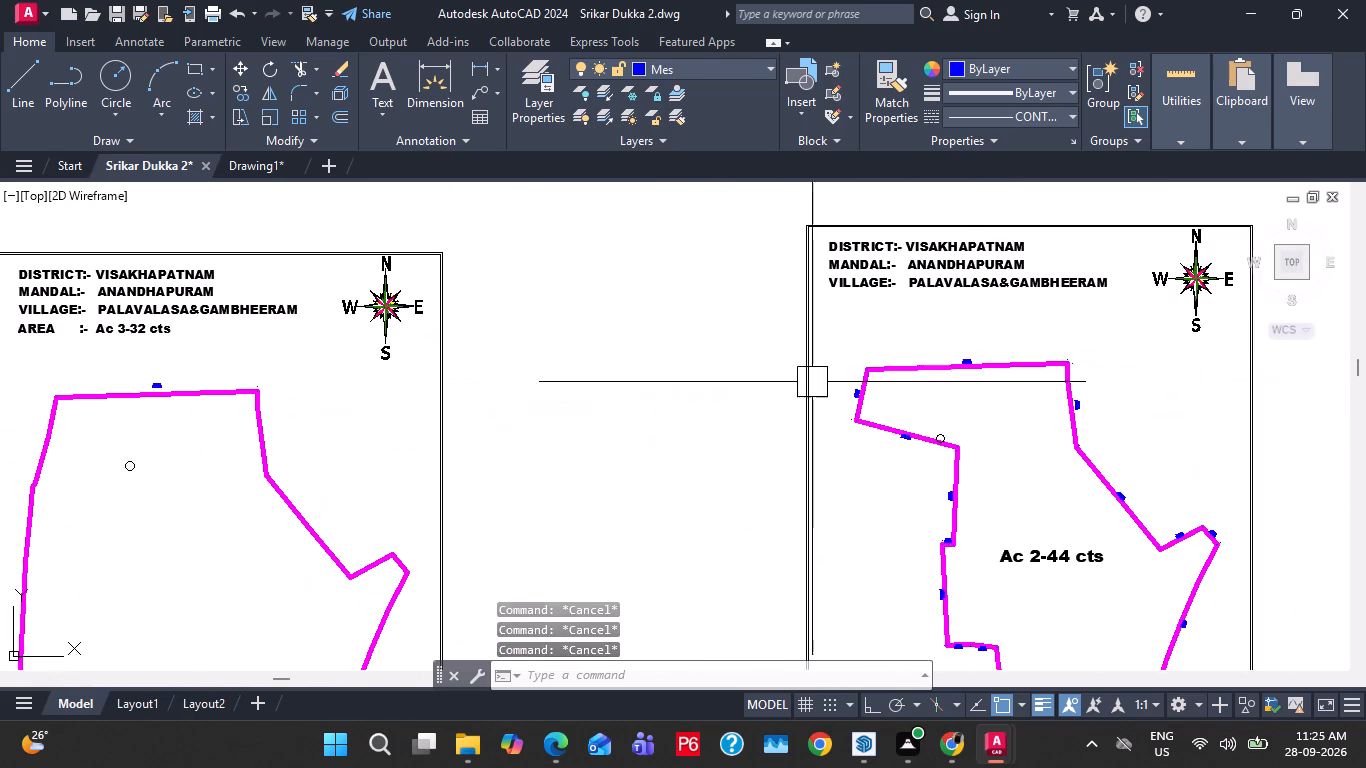
middle_click_drag(366, 392, 515, 352)
scroll(388, 355, "up", 6)
middle_click_drag(226, 335, 780, 367)
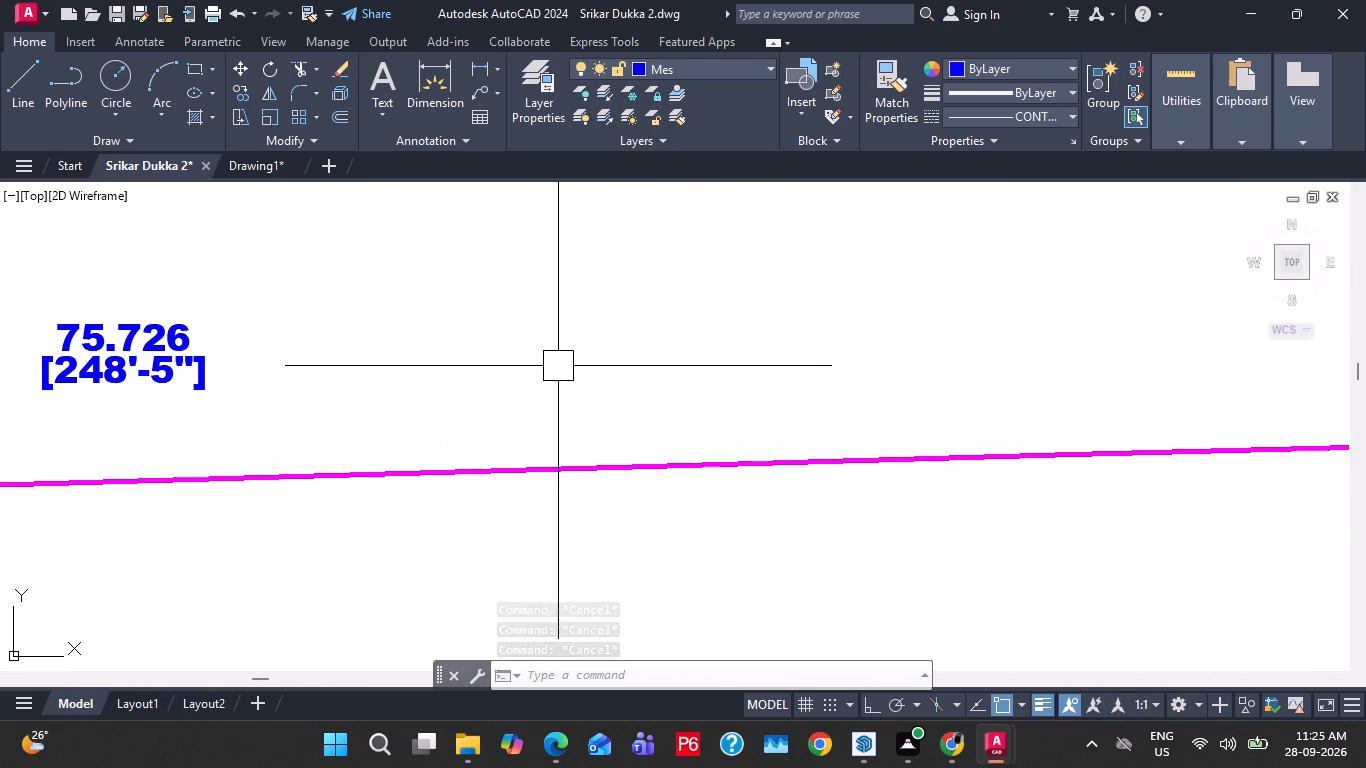
left_click(398, 487)
scroll(466, 397, "down", 3)
key("ctrl+c")
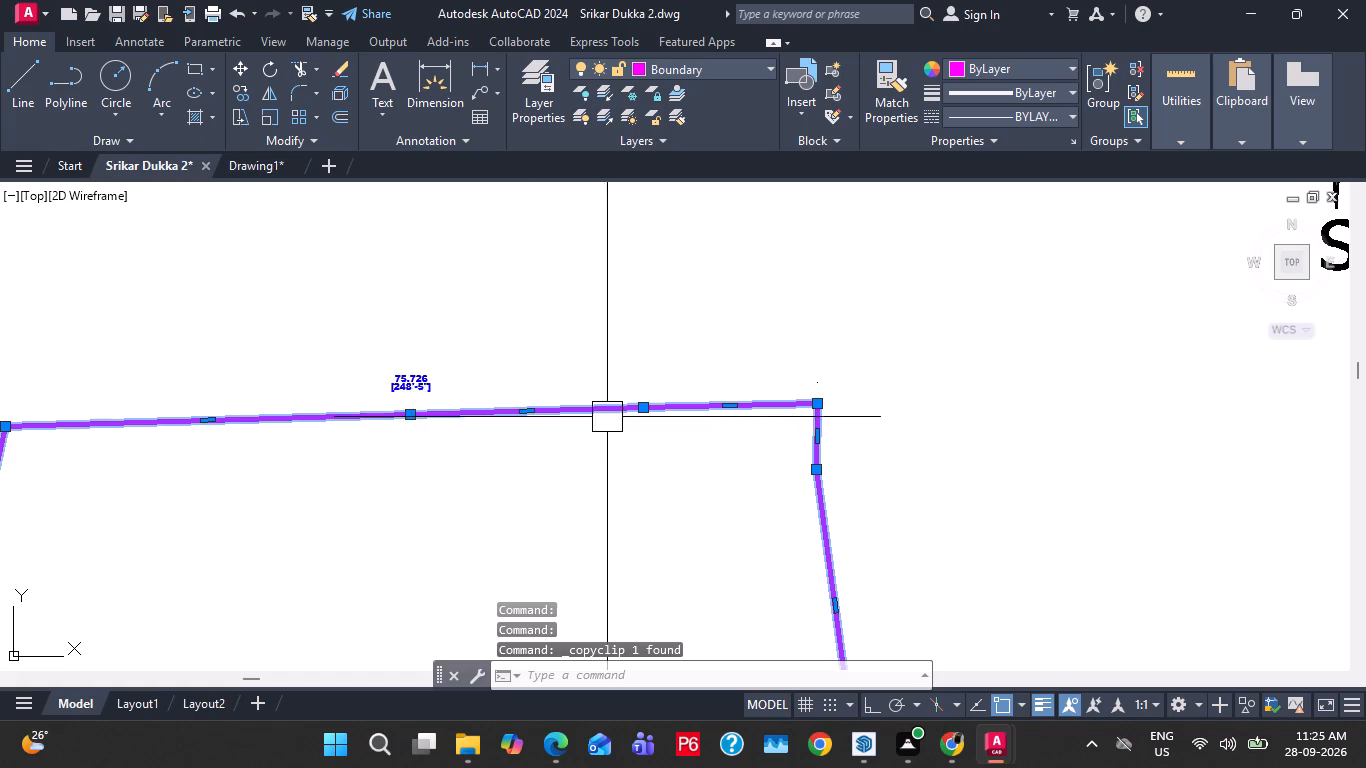
scroll(423, 402, "up", 4)
scroll(467, 369, "down", 2)
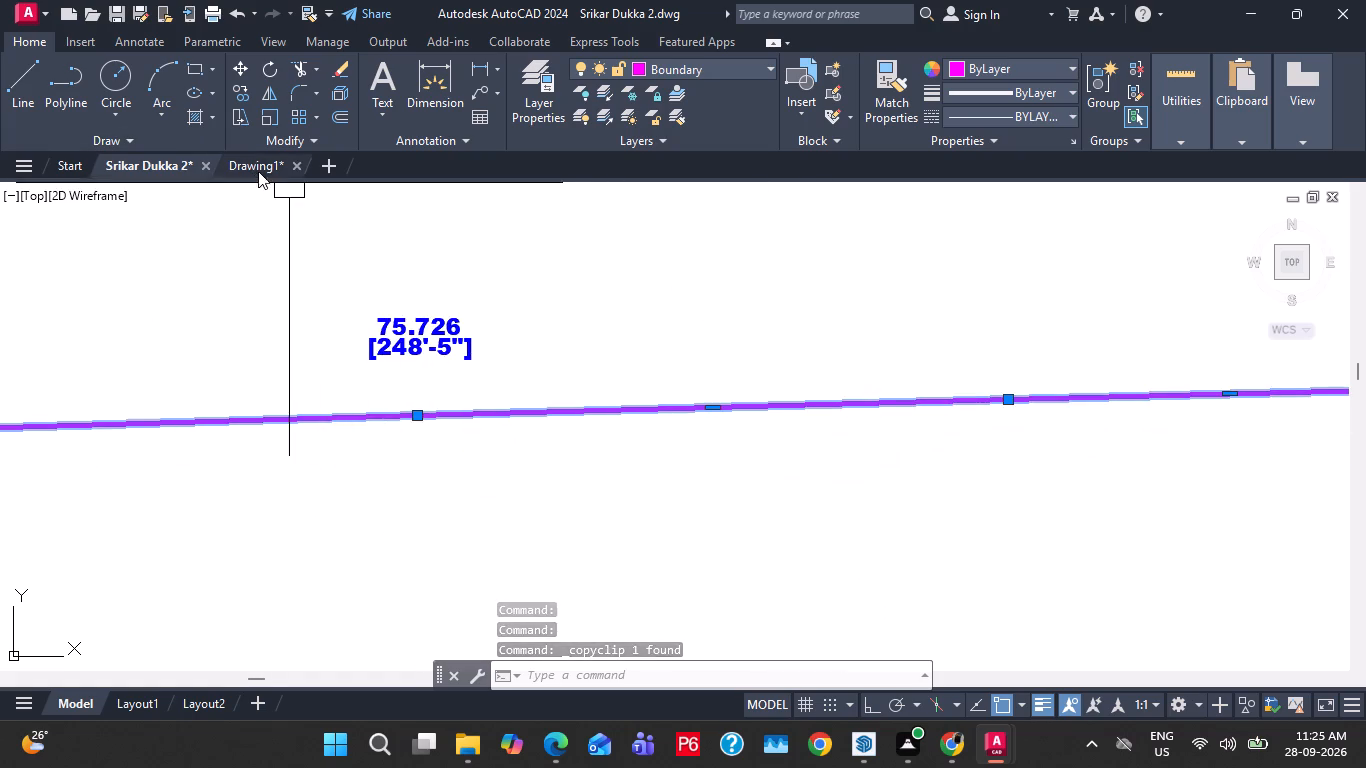
Paste the copied boundary outline into Drawing1, in the empty area below the framed Ac 2-44 cts sheet.
left_click(257, 166)
scroll(542, 379, "down", 3)
key("ctrl+v")
scroll(601, 422, "up", 8)
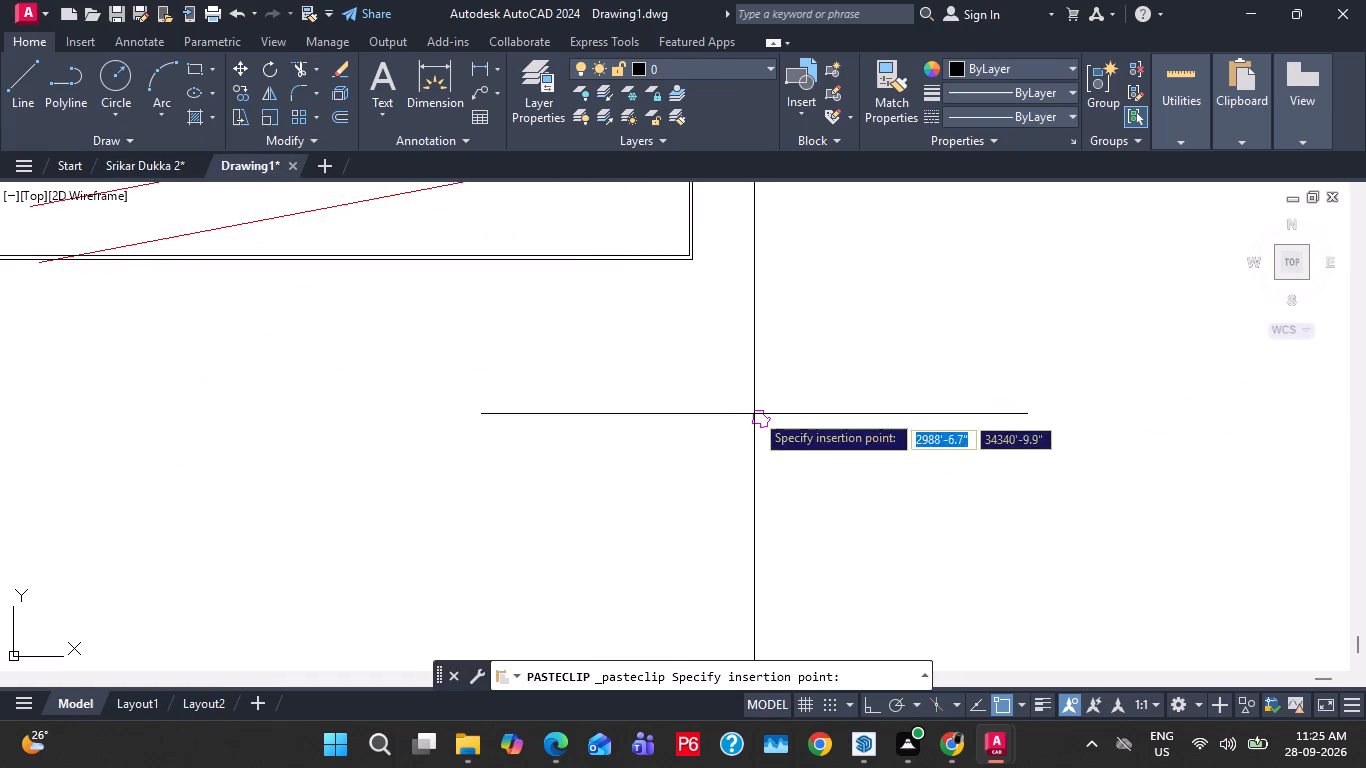
left_click(764, 354)
Scale the pasted boundary by reference from its northwest corner, using the north edge as reference and 248'5" as new length.
scroll(794, 345, "up", 6)
left_click(617, 392)
key("a")
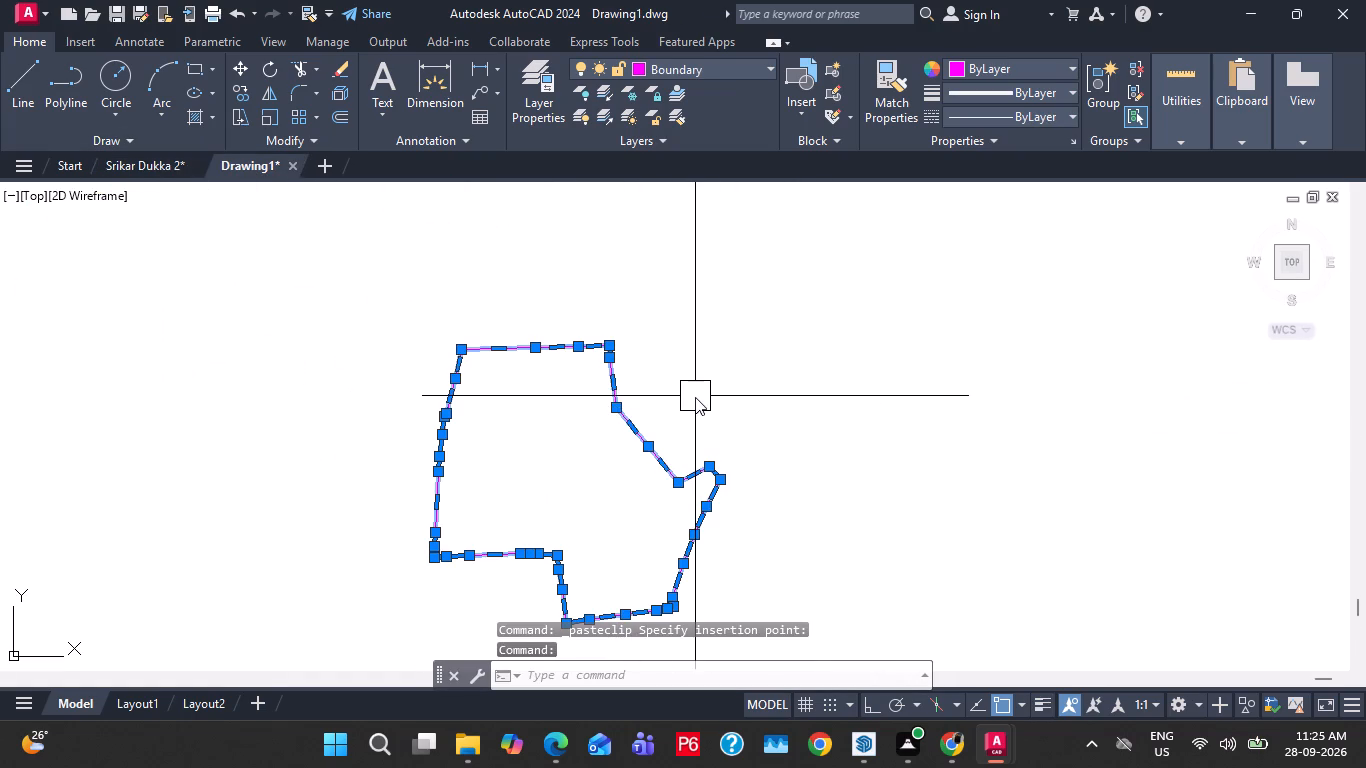
key("BackSpace")
key("s")
type("c")
key("space")
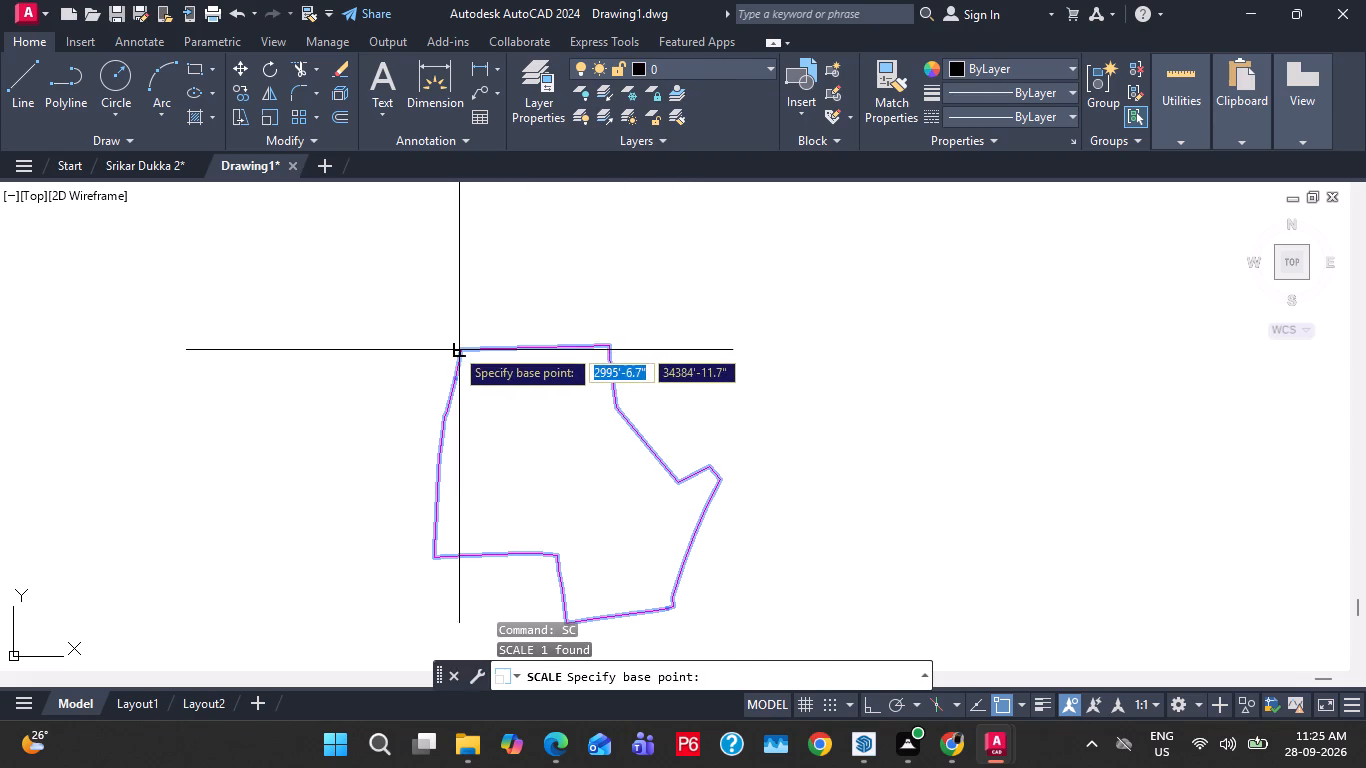
left_click(454, 347)
left_click(805, 677)
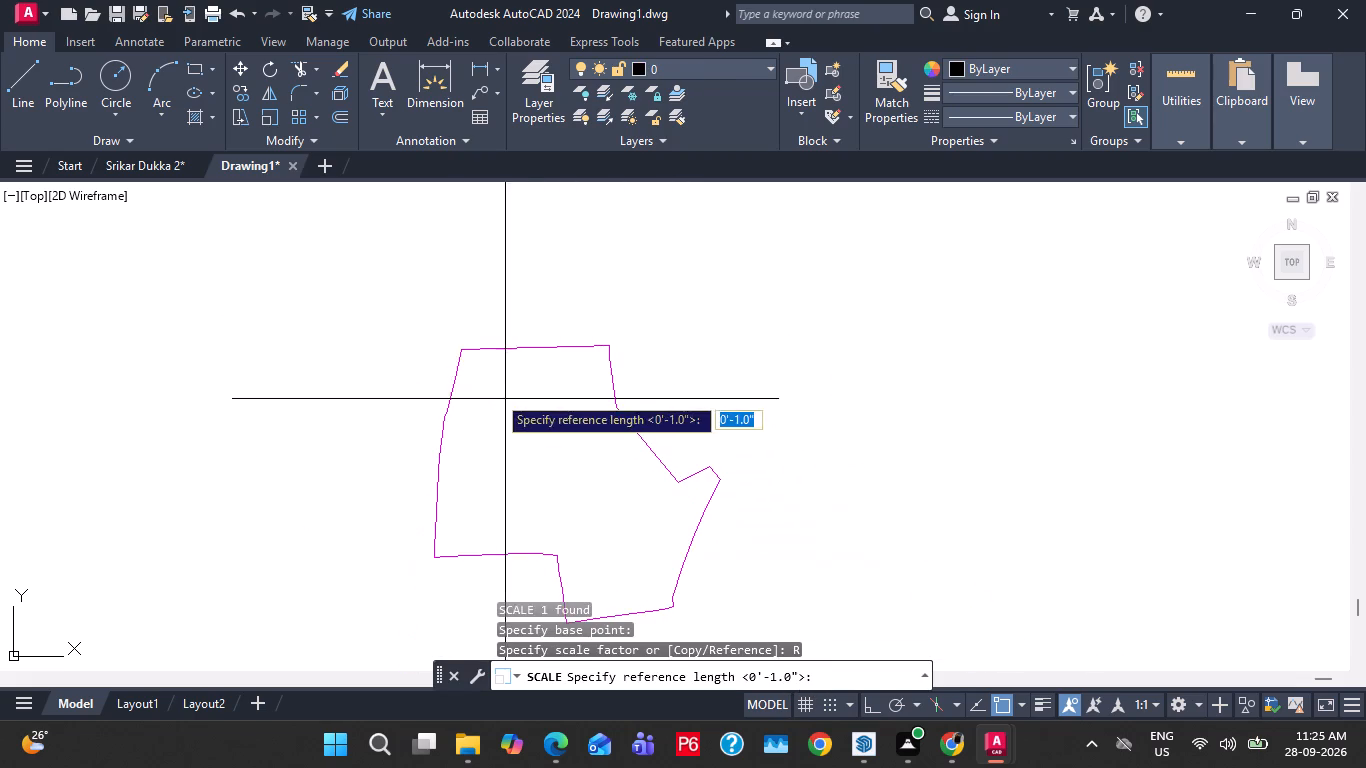
left_click(456, 344)
left_click(610, 346)
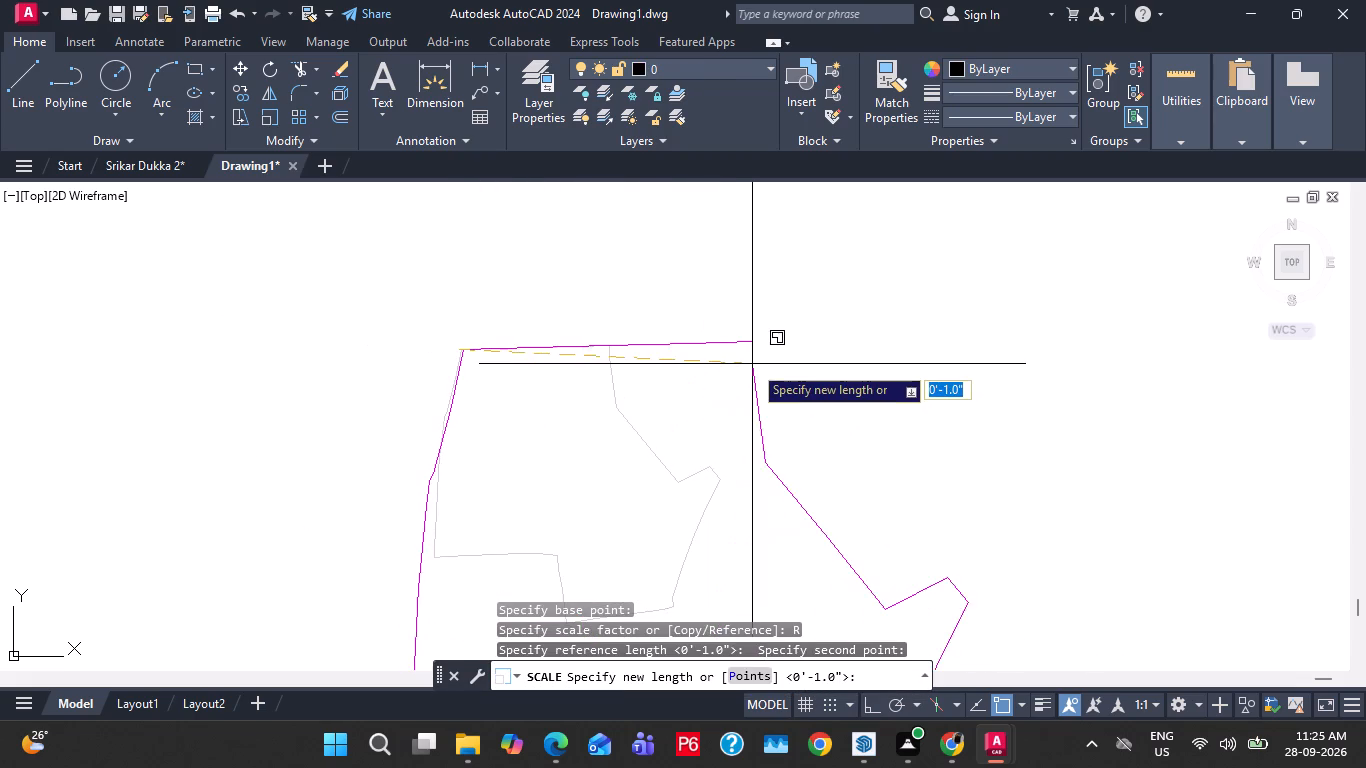
key("2")
type("48'")
type("5\"")
key("Return")
Move the scaled boundary up into the empty area just east of the framed Ac 2-44 cts sheet.
scroll(515, 305, "down", 12)
scroll(565, 325, "up", 3)
middle_click_drag(592, 311, 683, 414)
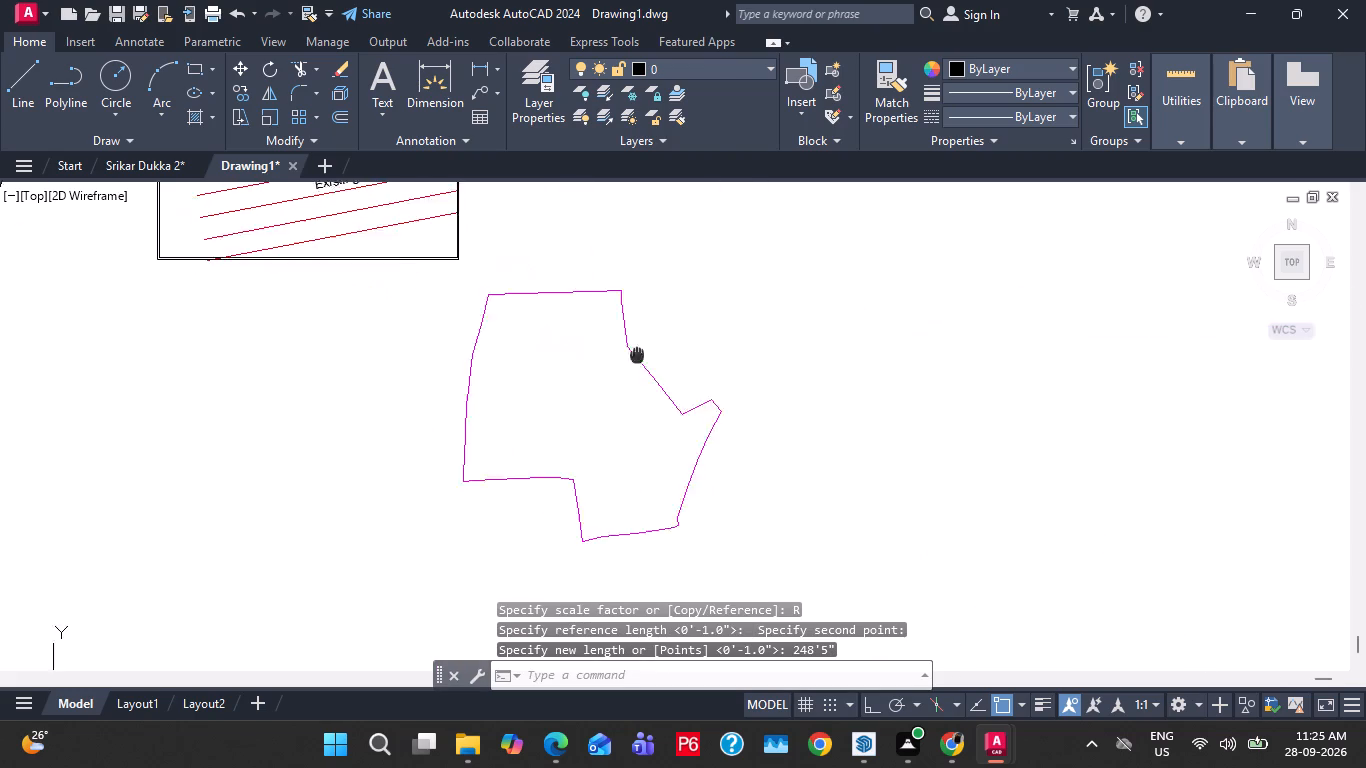
middle_click_drag(683, 414, 691, 422)
left_click(633, 366)
middle_click_drag(700, 345, 811, 432)
key("m")
key("space")
left_click(919, 415)
left_click(946, 201)
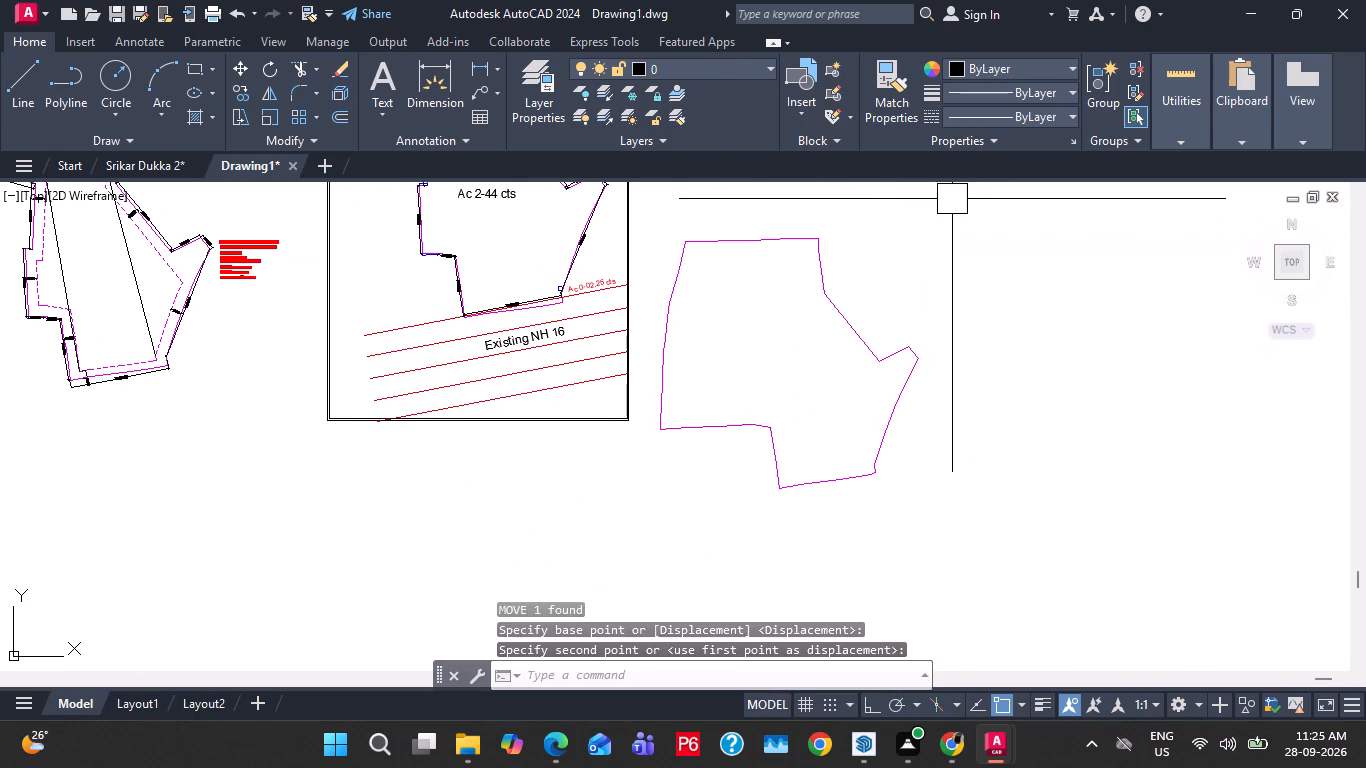
middle_click_drag(952, 225, 962, 466)
left_click(786, 474)
key("m")
key("space")
left_click(820, 396)
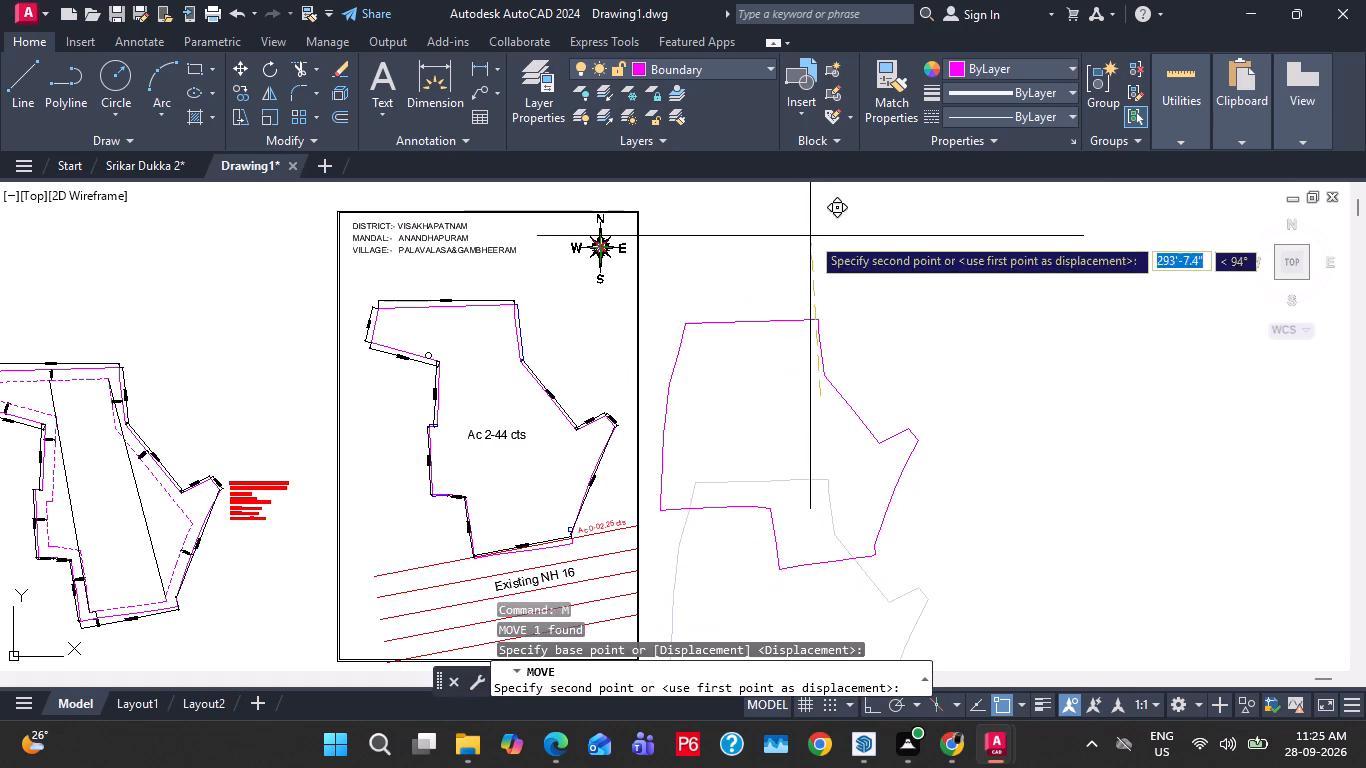
left_click(809, 228)
key("Escape")
key("Escape")
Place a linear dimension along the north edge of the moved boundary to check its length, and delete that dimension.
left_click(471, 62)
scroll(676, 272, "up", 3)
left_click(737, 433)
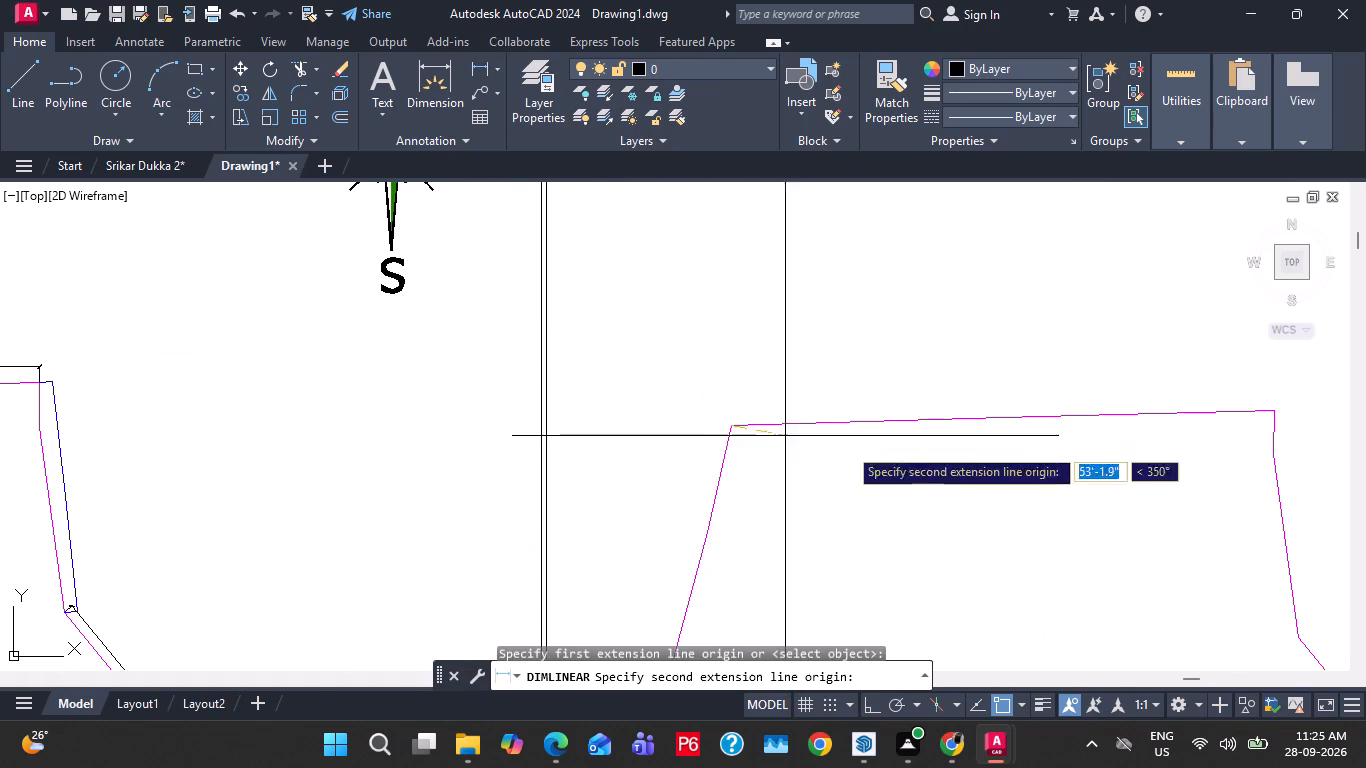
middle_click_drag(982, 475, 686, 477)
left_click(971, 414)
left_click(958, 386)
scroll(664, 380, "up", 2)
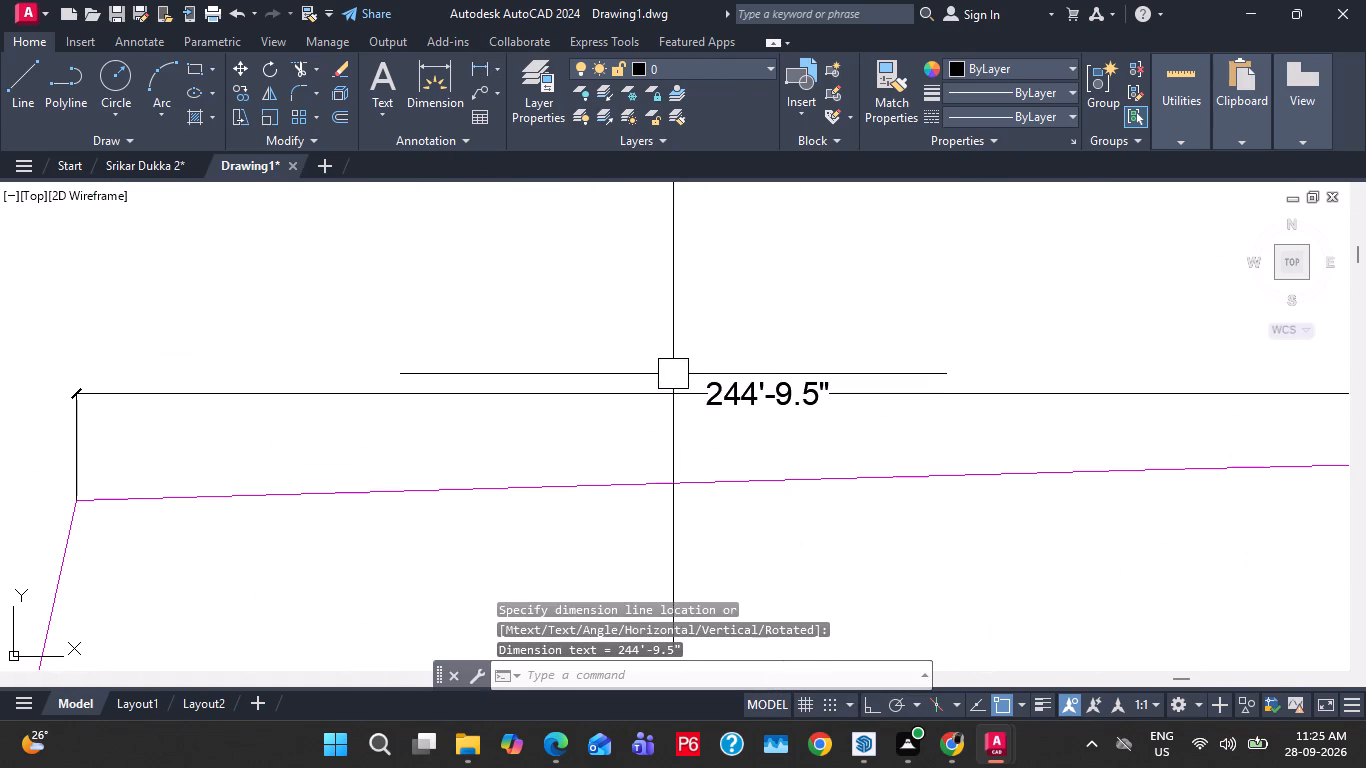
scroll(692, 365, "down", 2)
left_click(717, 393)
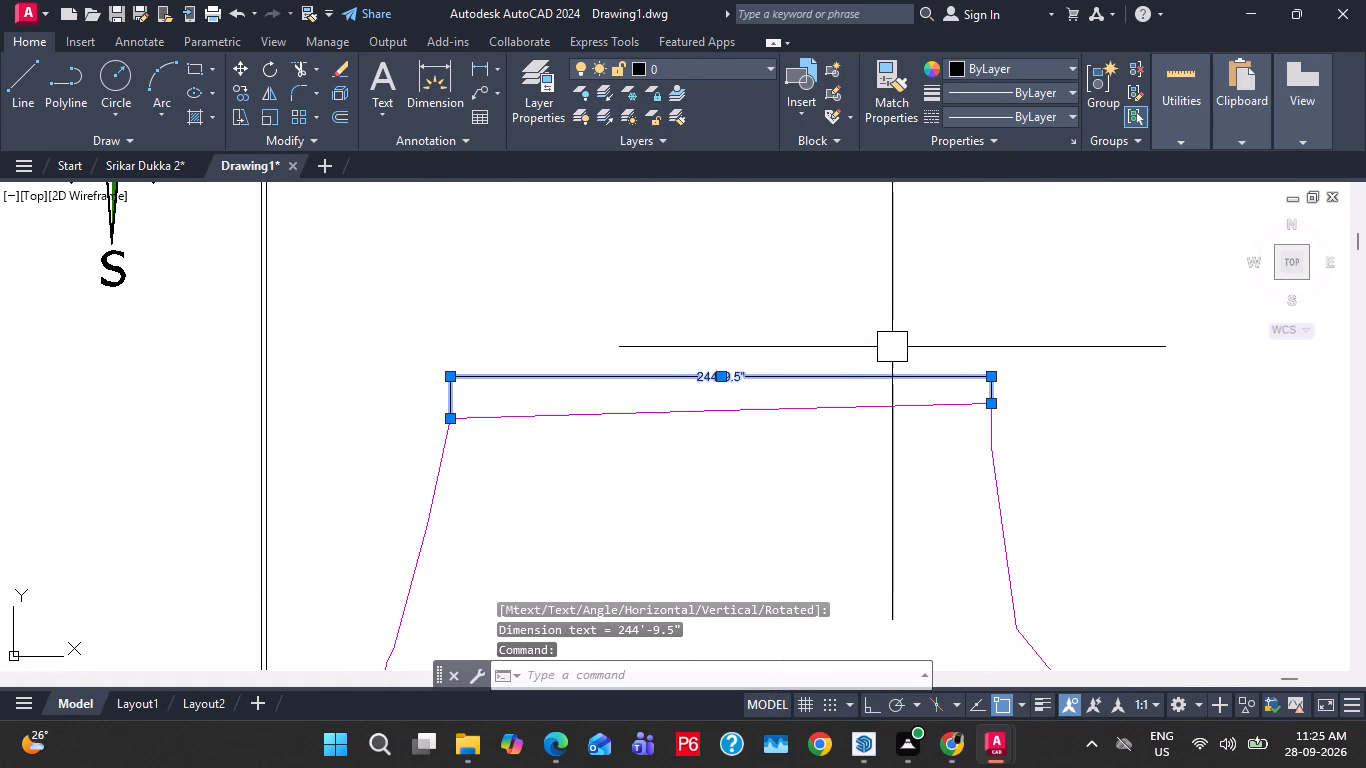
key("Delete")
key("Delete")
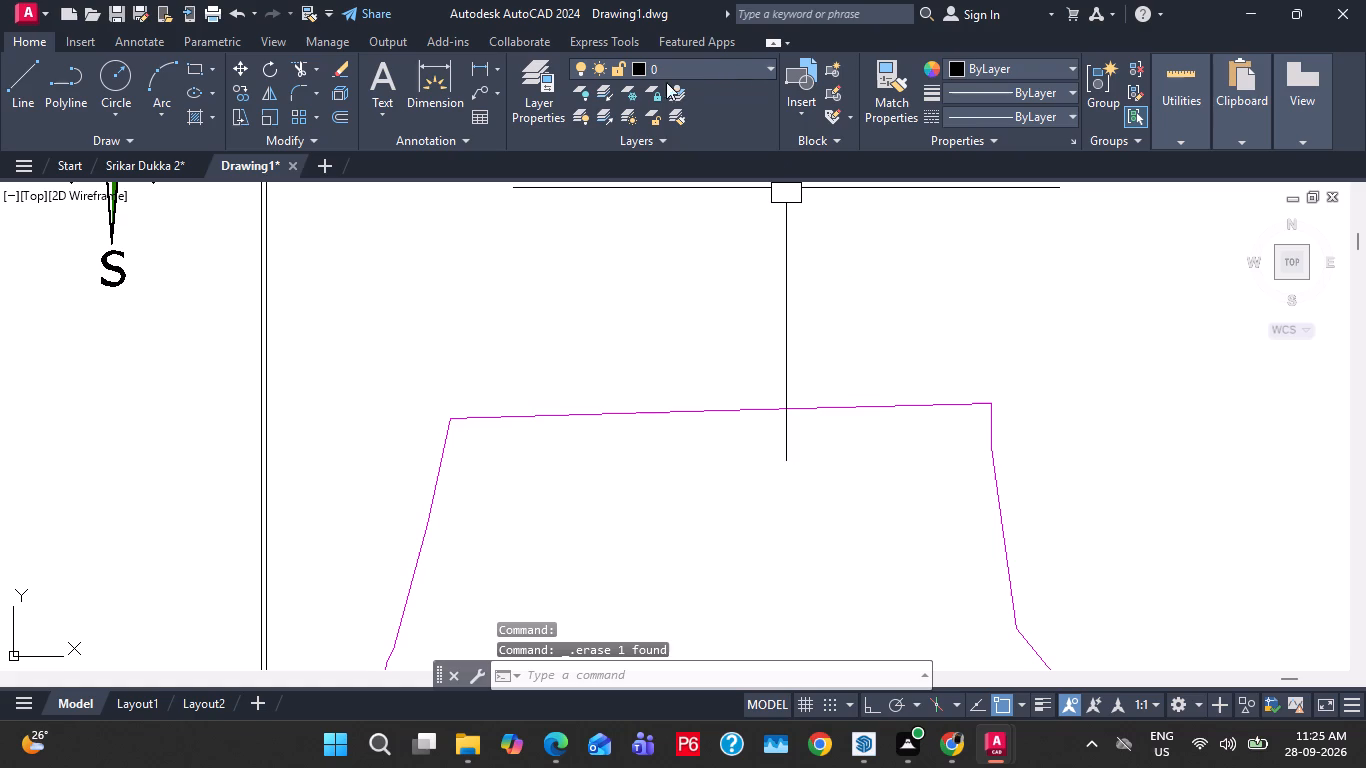
Place an aligned dimension along the north edge of the copied boundary to check its true length, and delete that dimension.
left_click(496, 67)
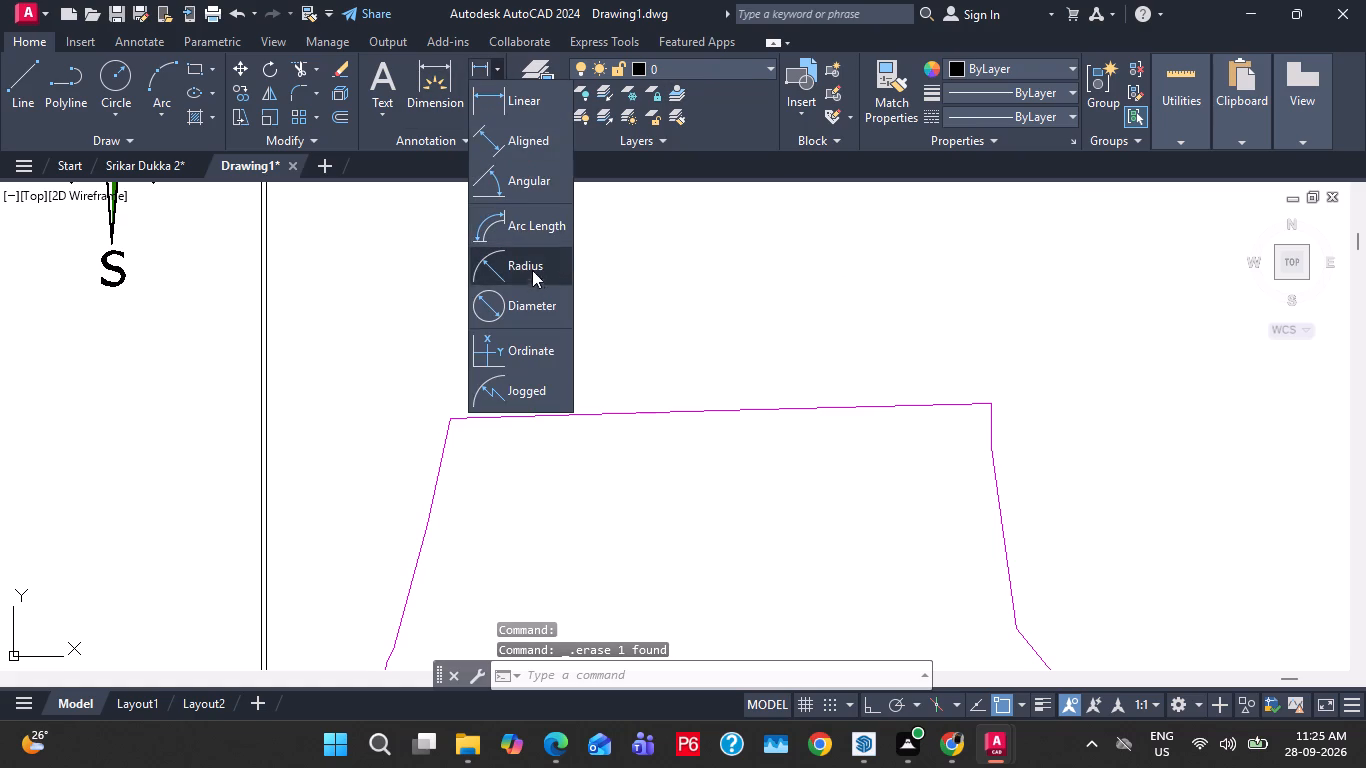
left_click(523, 135)
left_click(456, 422)
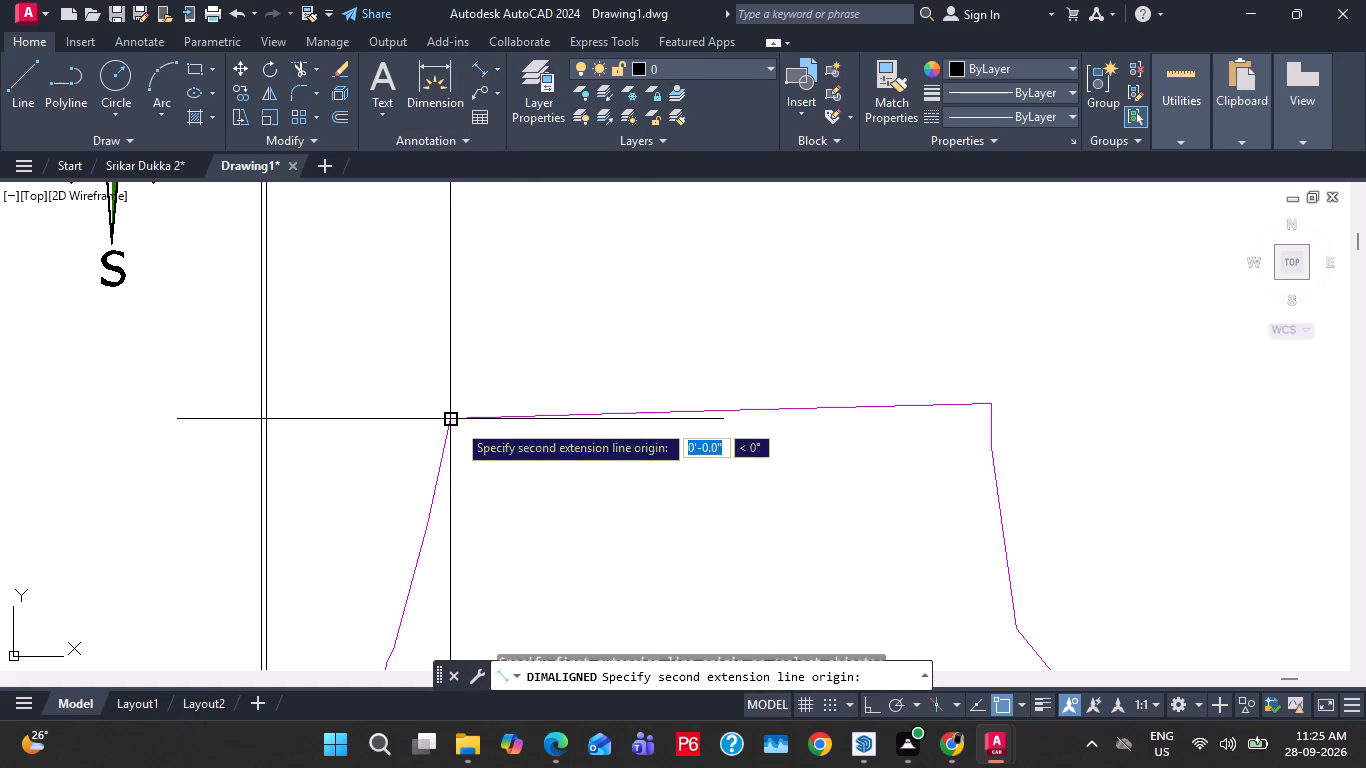
left_click(992, 405)
left_click(978, 386)
scroll(696, 381, "up", 1)
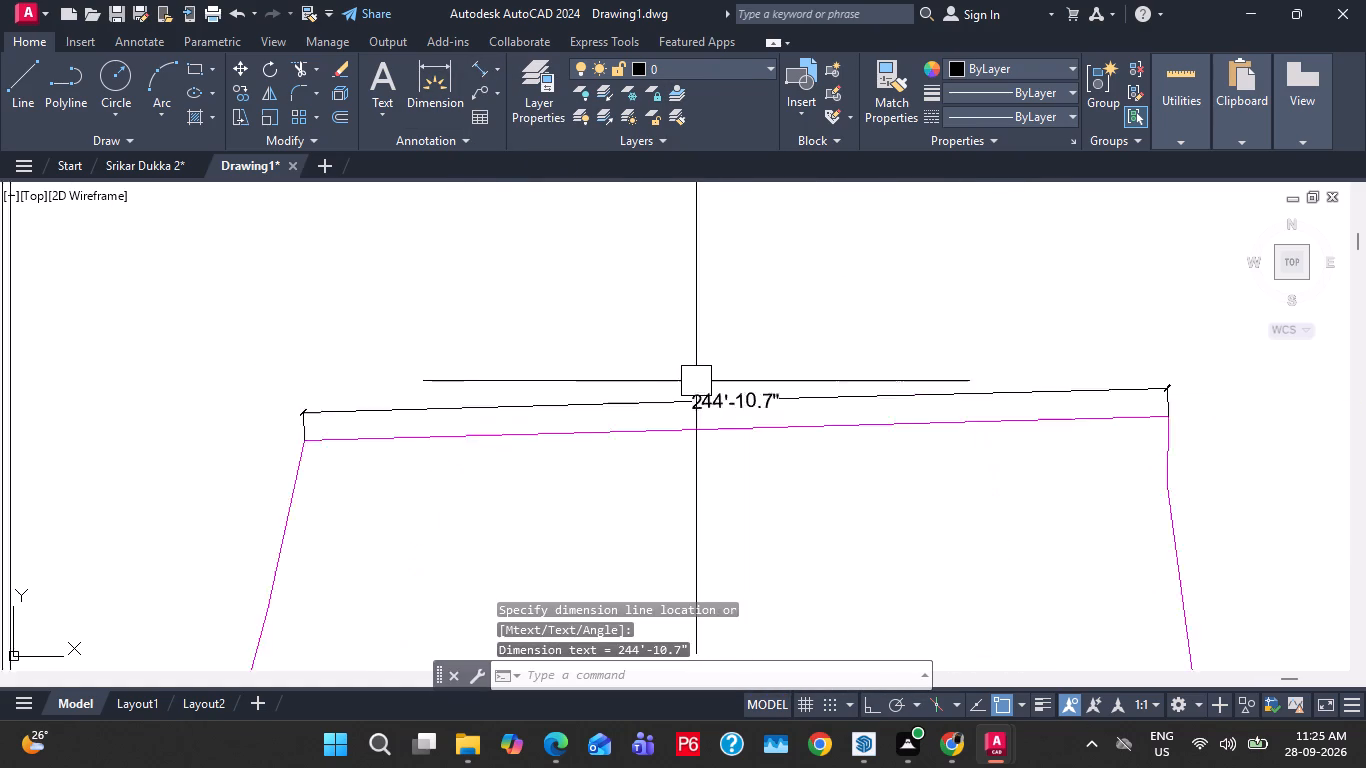
scroll(696, 381, "up", 1)
left_click(738, 405)
scroll(701, 362, "down", 4)
key("Delete")
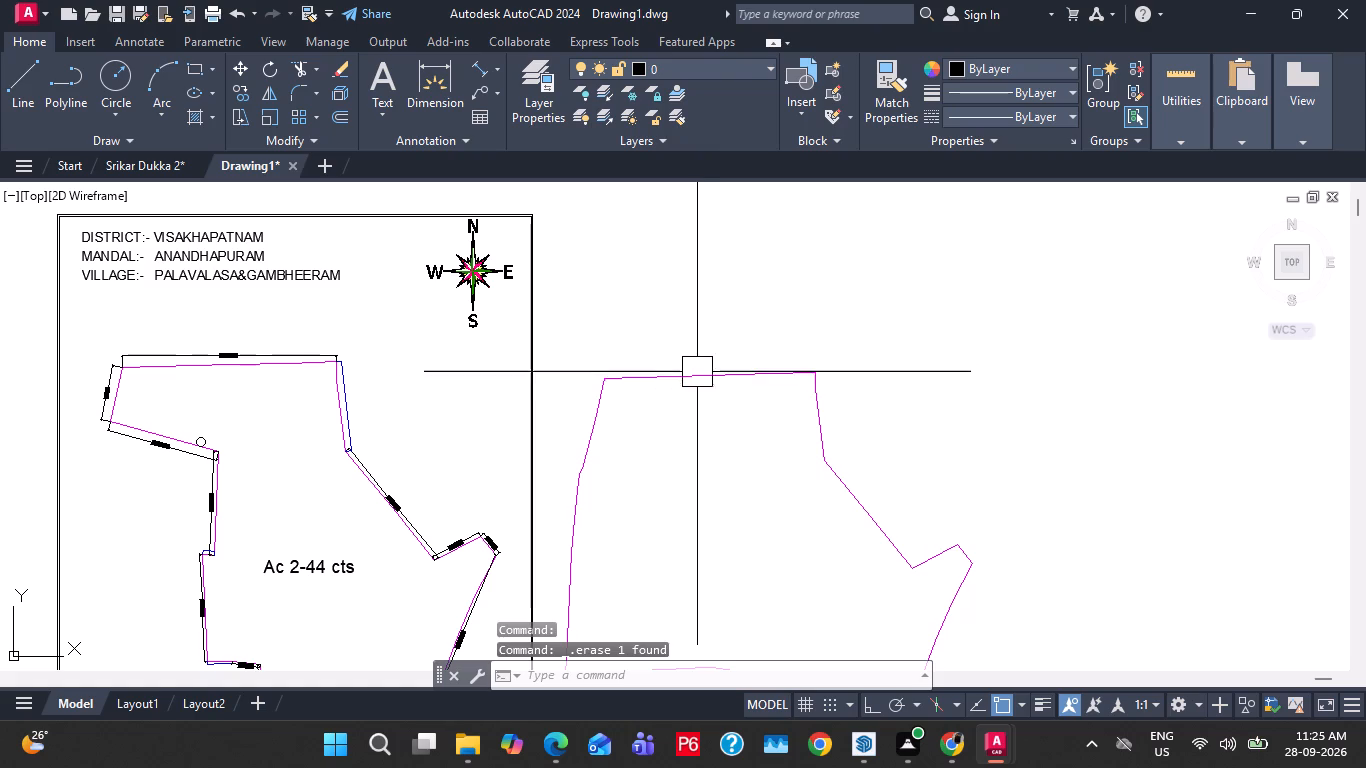
Scale the copied boundary by reference from its northwest corner, using the north edge as reference and 248'5" as new length.
left_click(688, 378)
type("sc")
key("space")
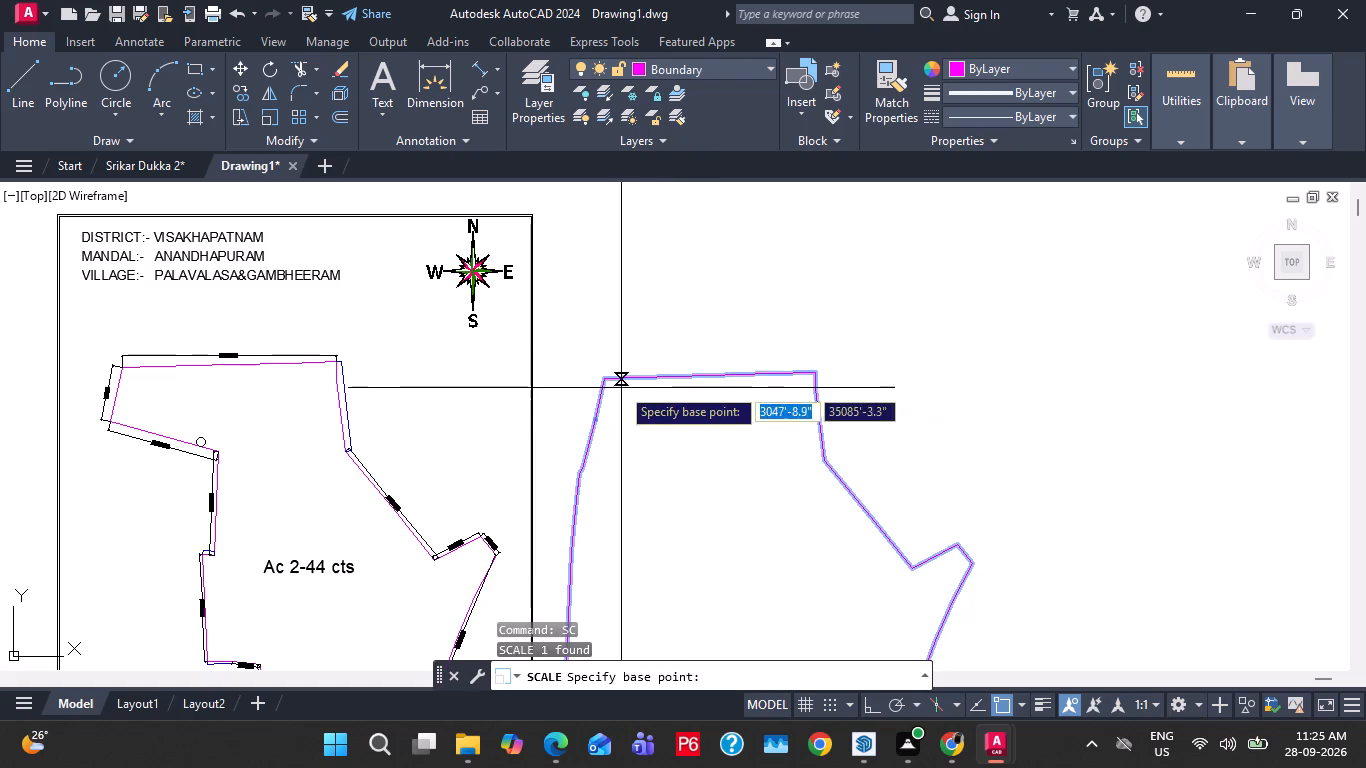
left_click(604, 383)
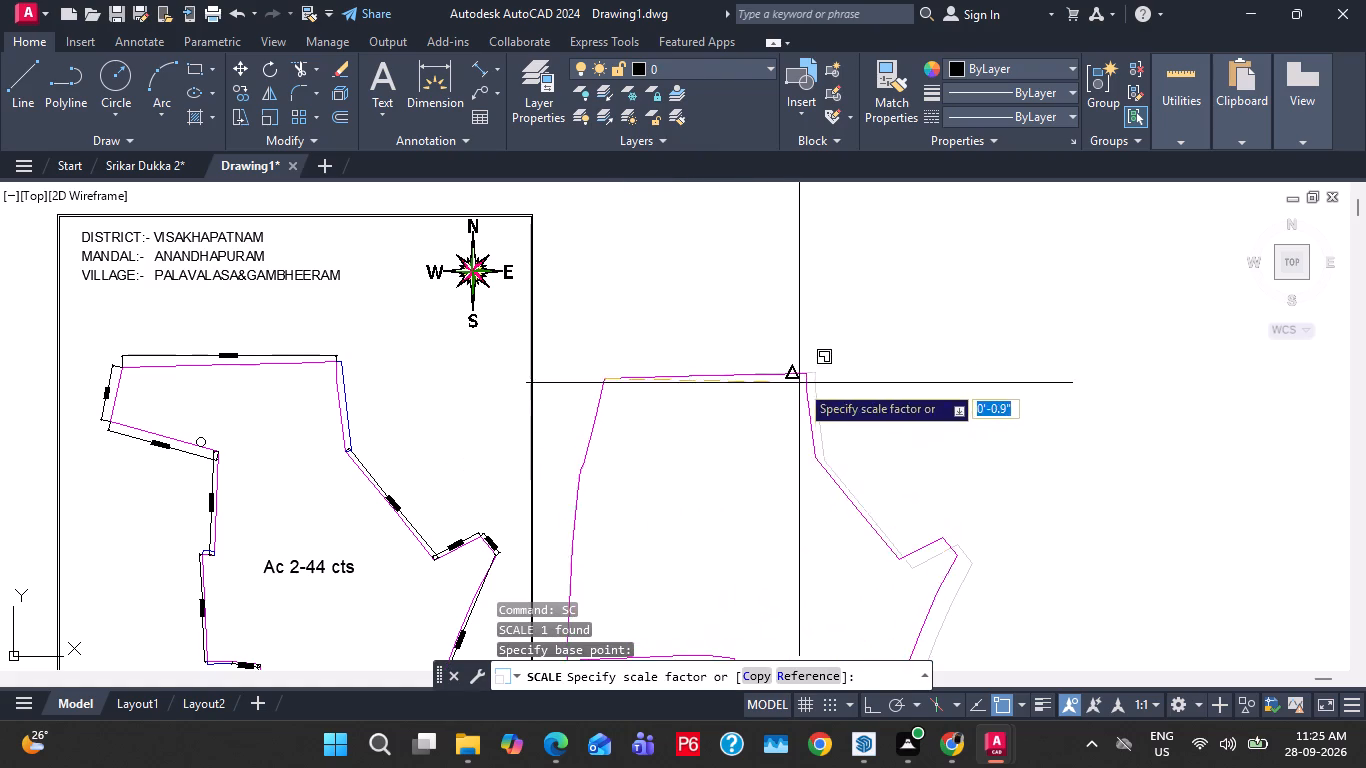
left_click(829, 677)
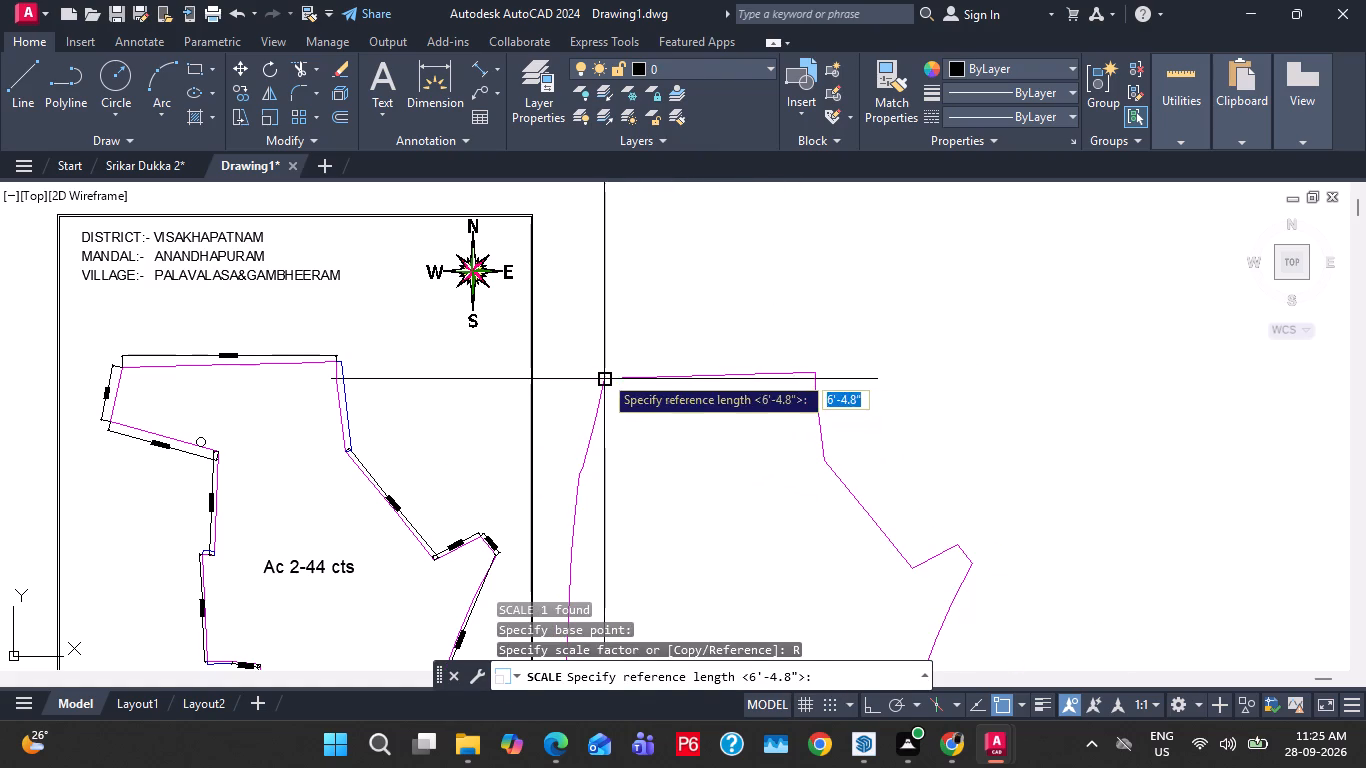
left_click(603, 374)
left_click(823, 375)
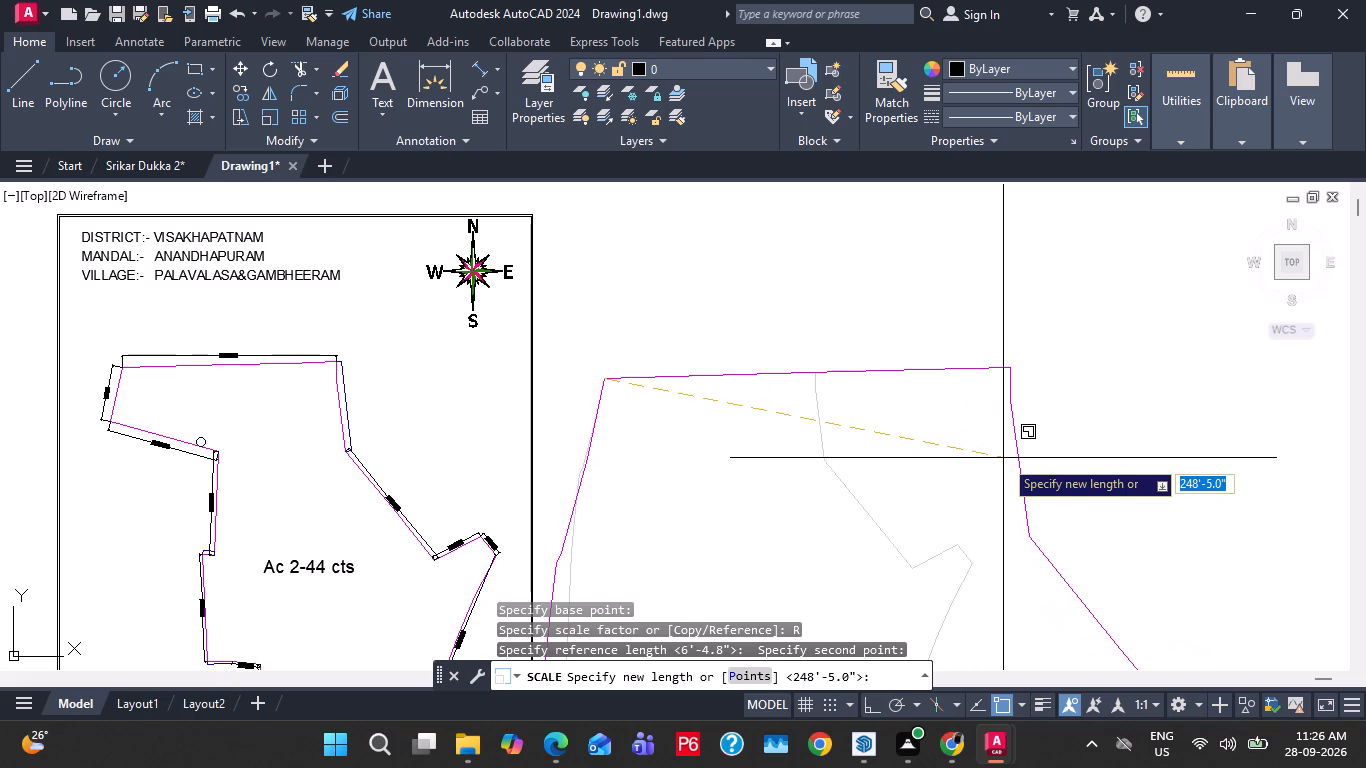
type("248'")
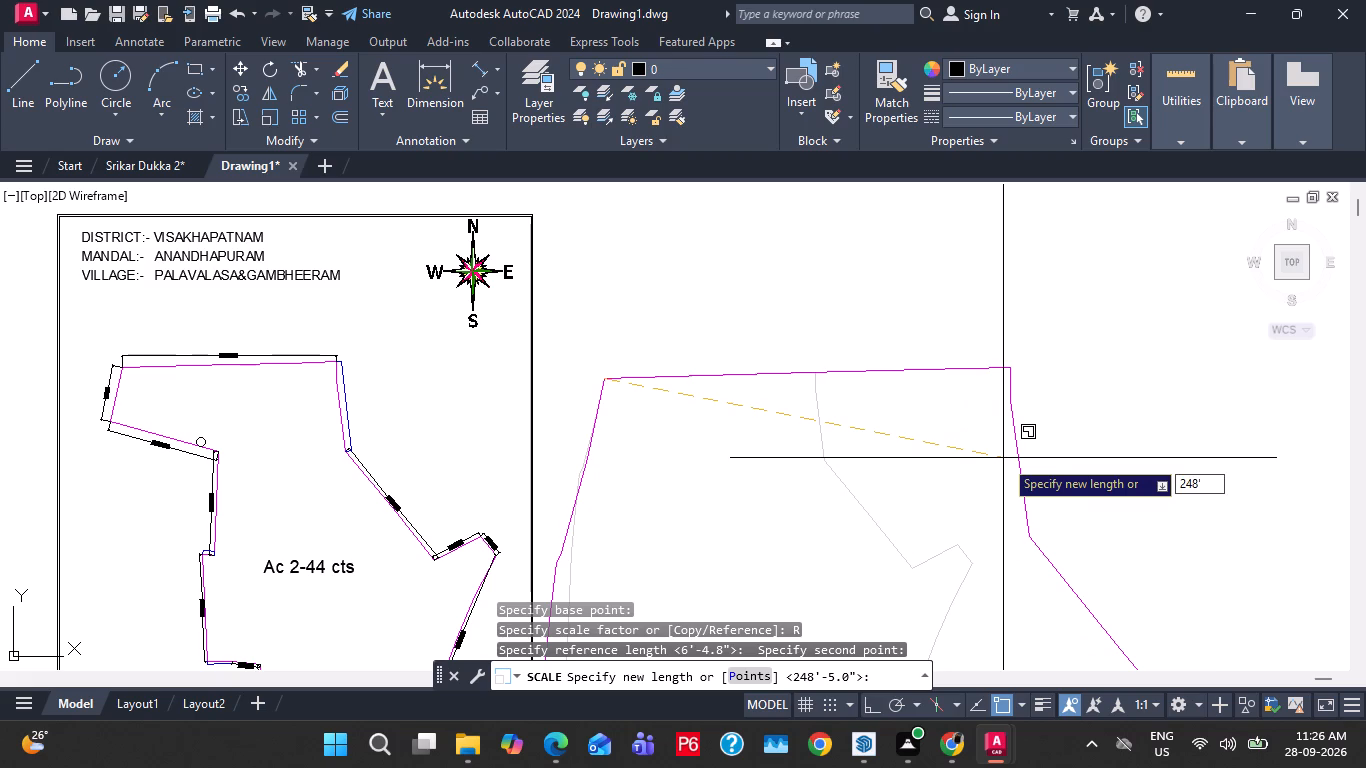
type("5\"")
key("Return")
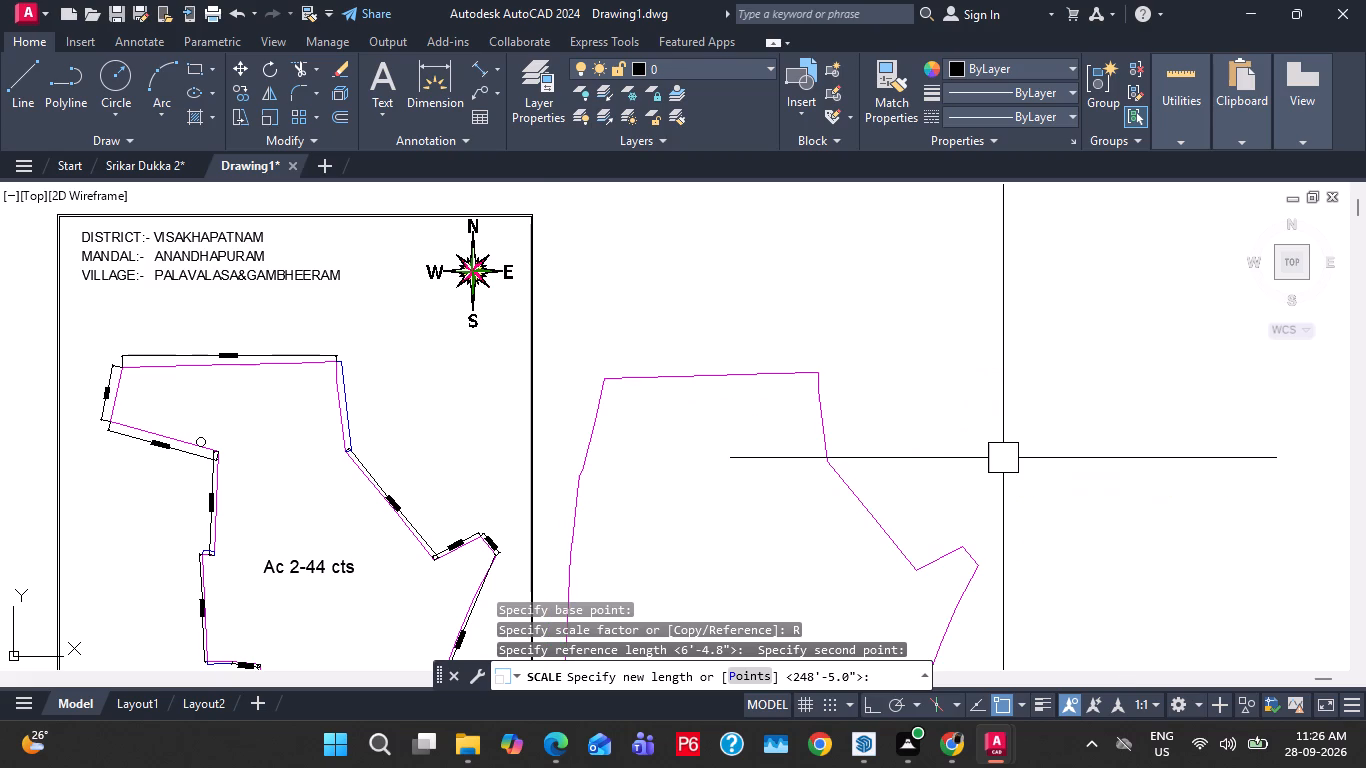
key("Escape")
Place a linear dimension along the rescaled boundary's north edge to check its length, and delete that dimension.
left_click(498, 69)
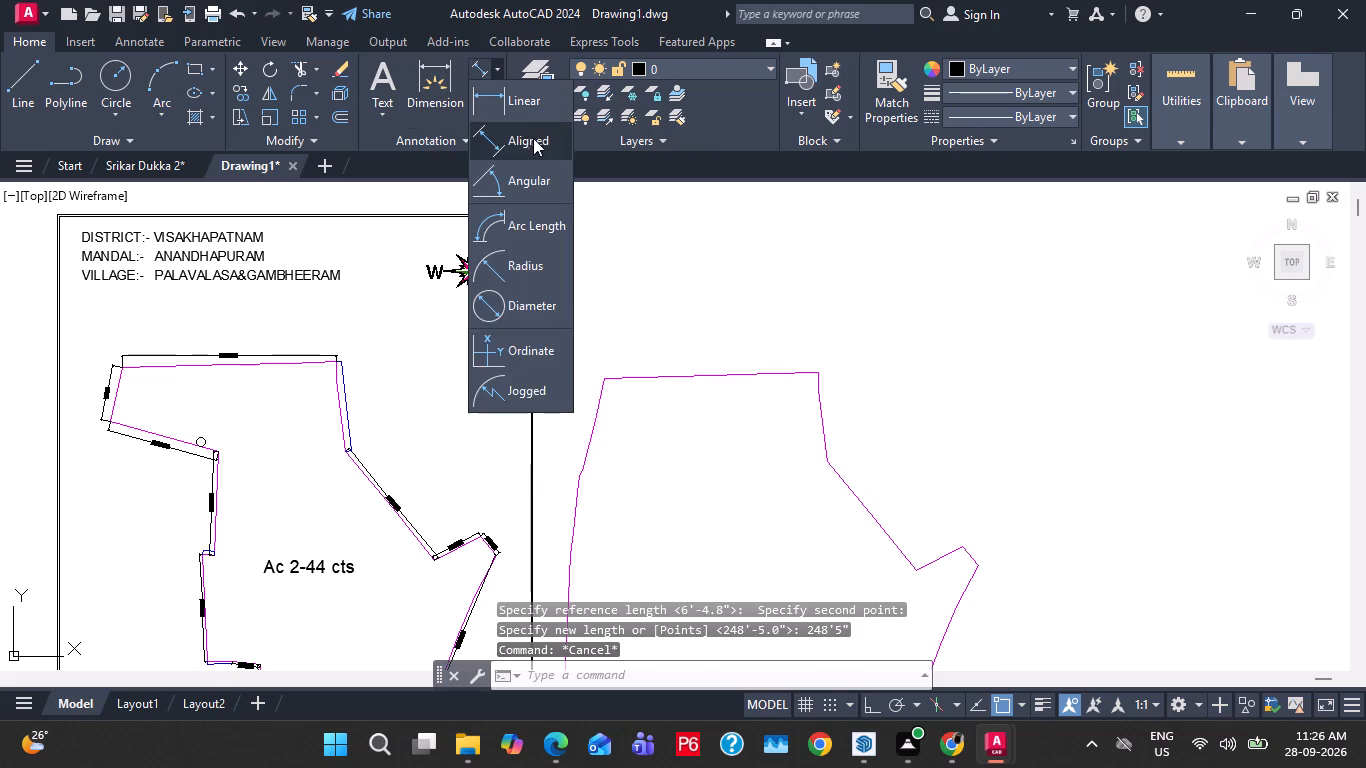
left_click(531, 116)
scroll(646, 350, "up", 1)
left_click(581, 402)
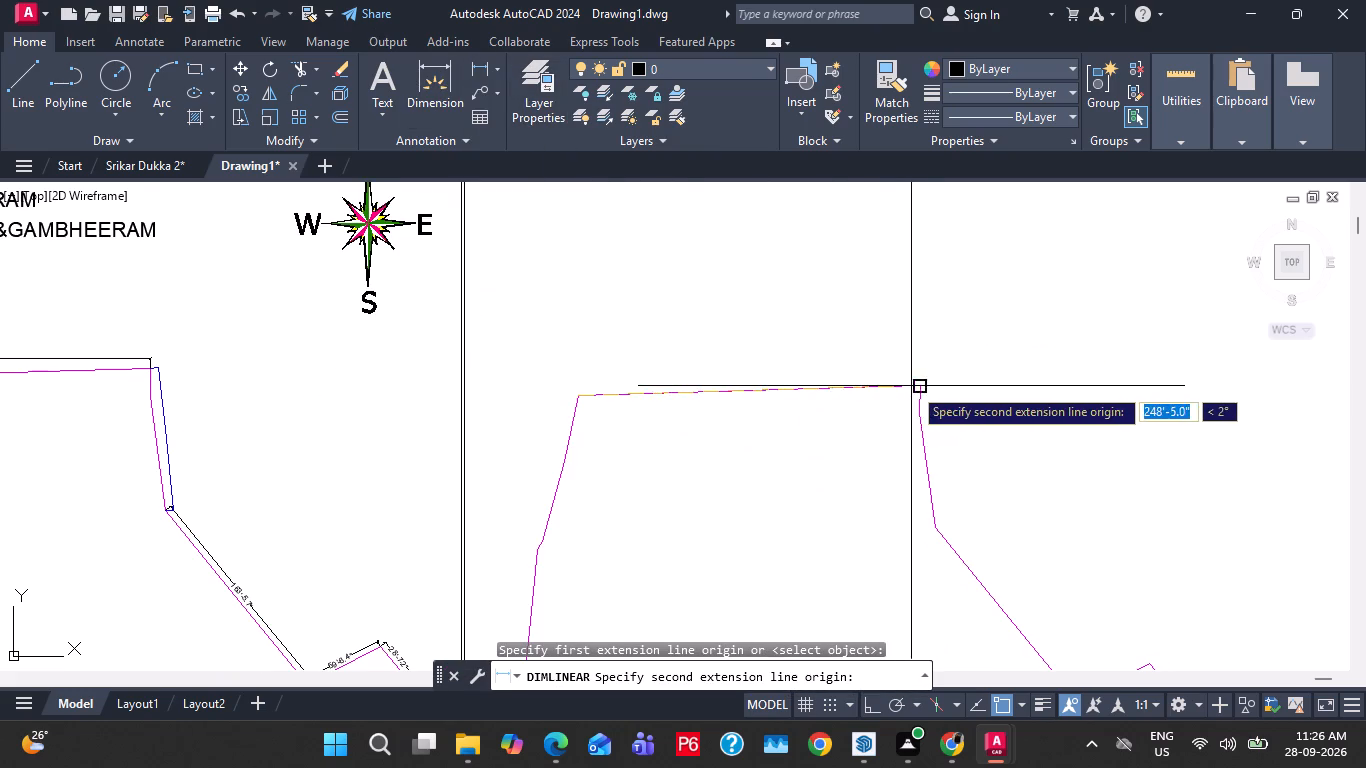
left_click(928, 385)
left_click(910, 357)
scroll(764, 354, "up", 3)
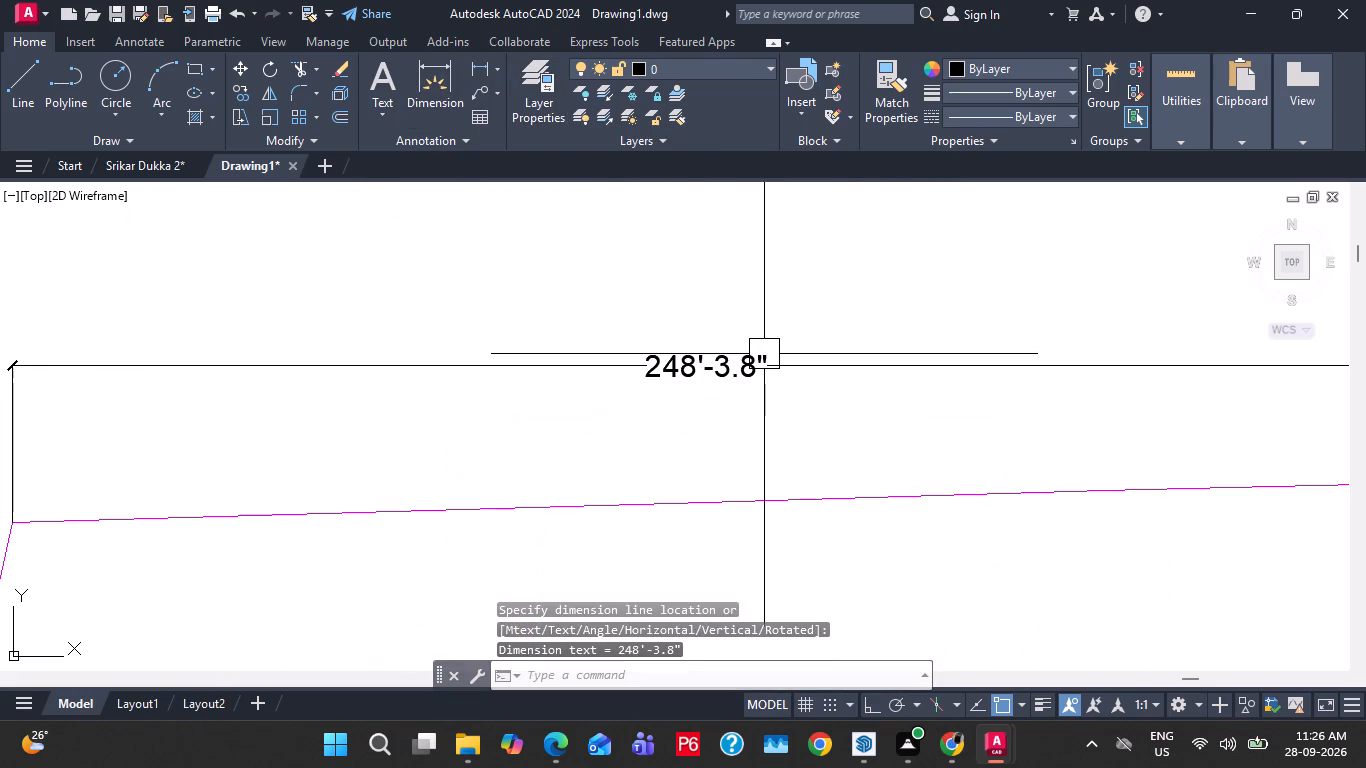
scroll(764, 337, "down", 2)
left_click(743, 343)
key("Delete")
scroll(795, 319, "down", 3)
key("Escape")
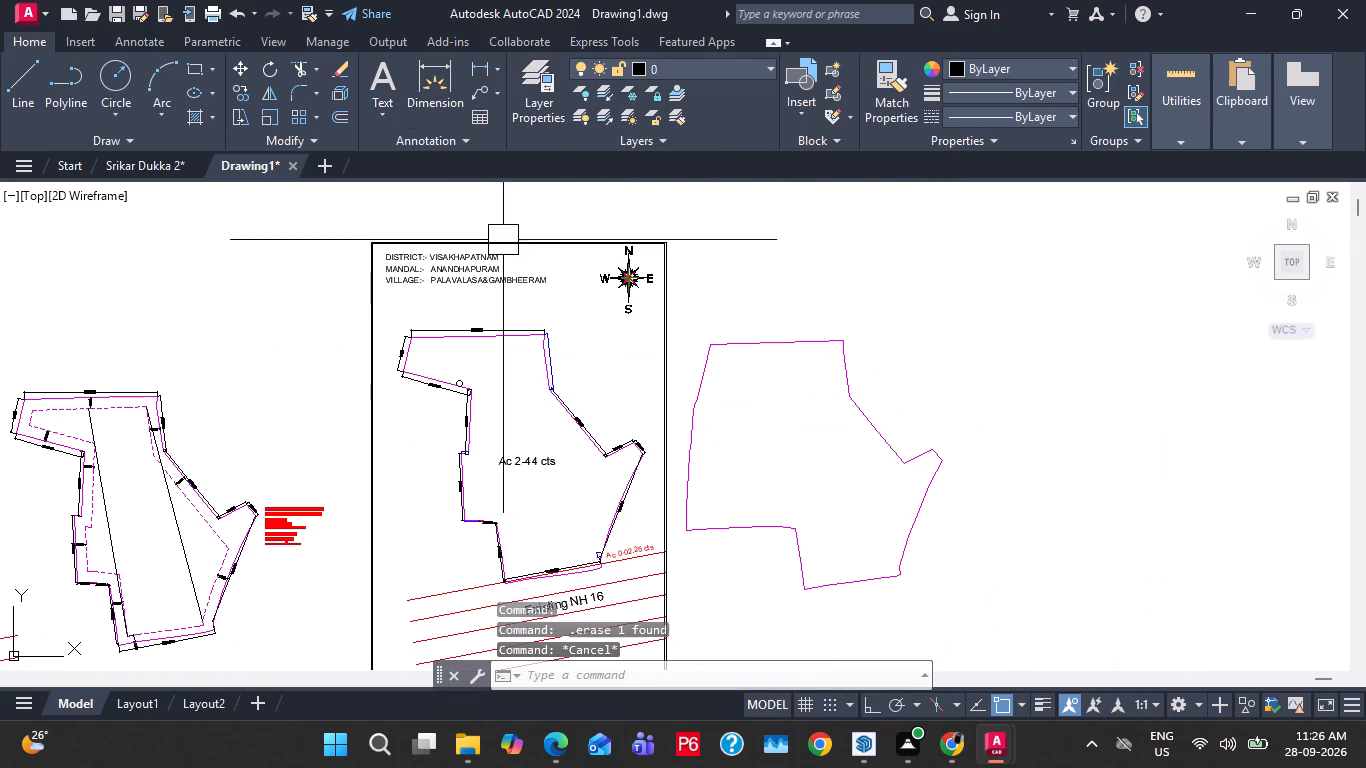
key("Escape")
Save Drawing1.
key("ctrl+s")
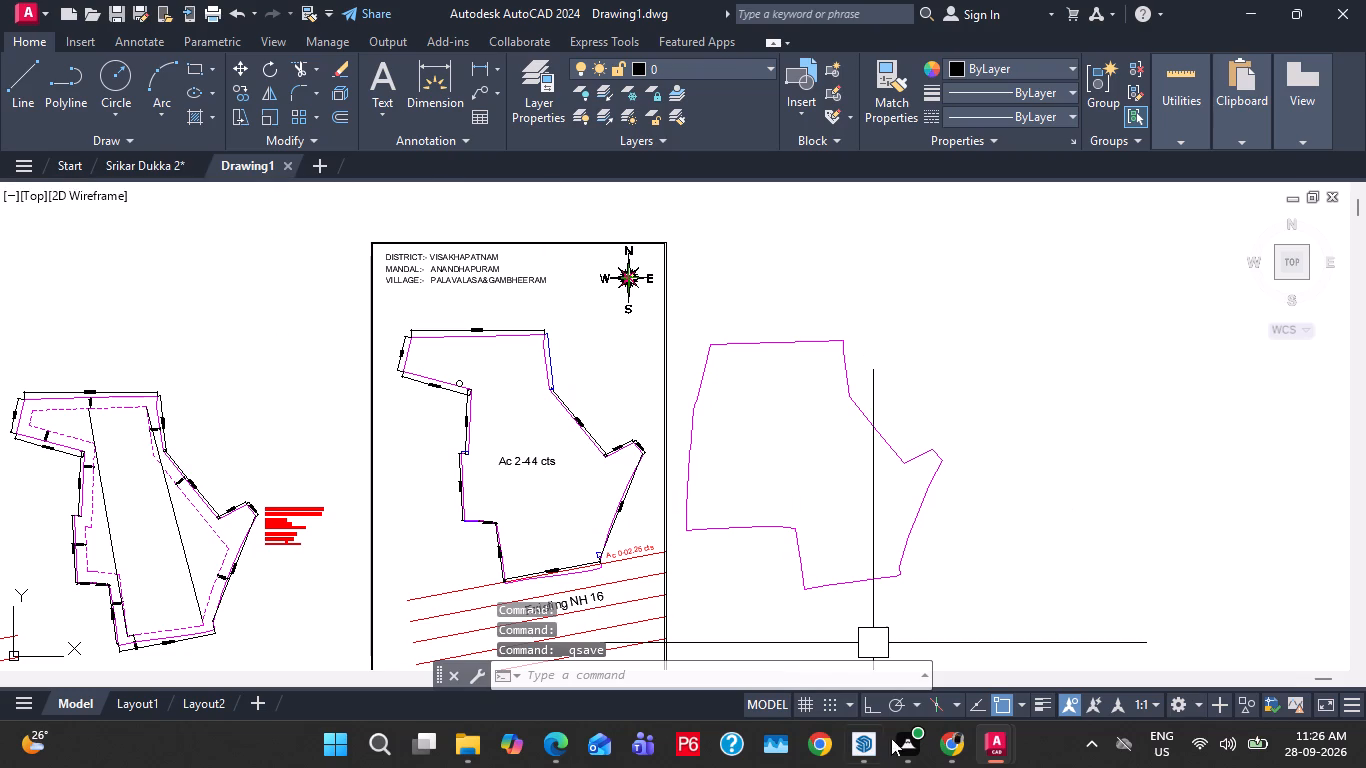
Switch to the TRIANGULAR ELEVATION model in SketchUp and examine the A-frame house and surrounding trees from an overall side view.
left_click(838, 642)
key("Escape")
key("Escape")
scroll(659, 451, "down", 5)
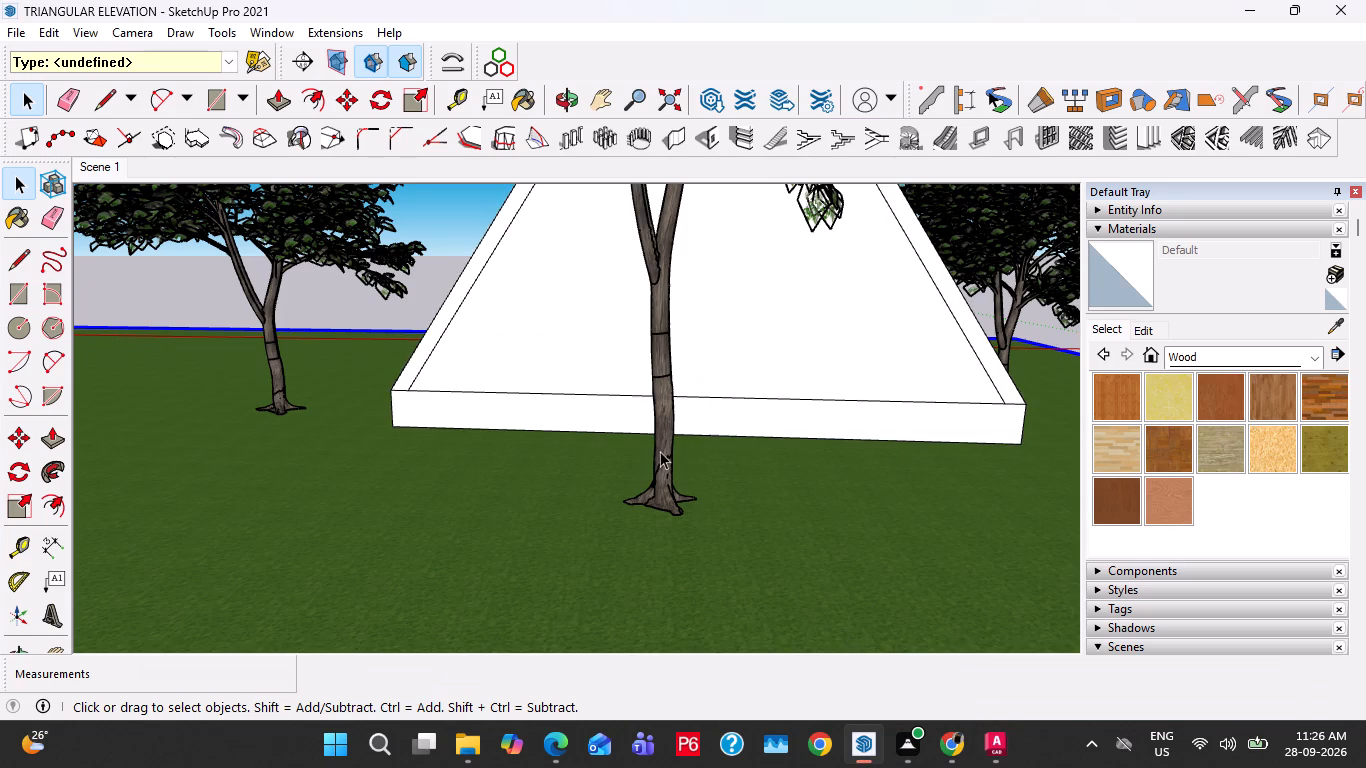
scroll(660, 451, "down", 12)
middle_click_drag(852, 438, 589, 494)
scroll(588, 456, "down", 5)
key("Escape")
key("Escape")
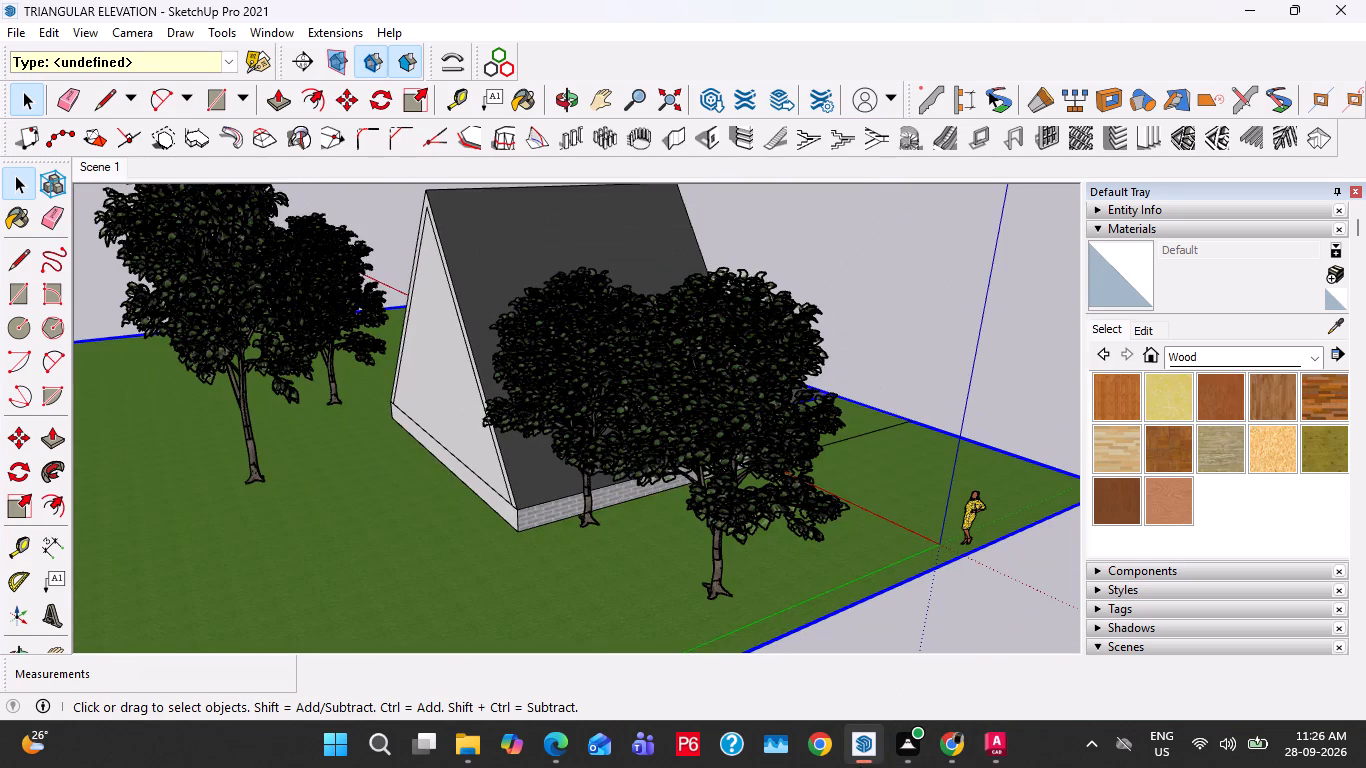
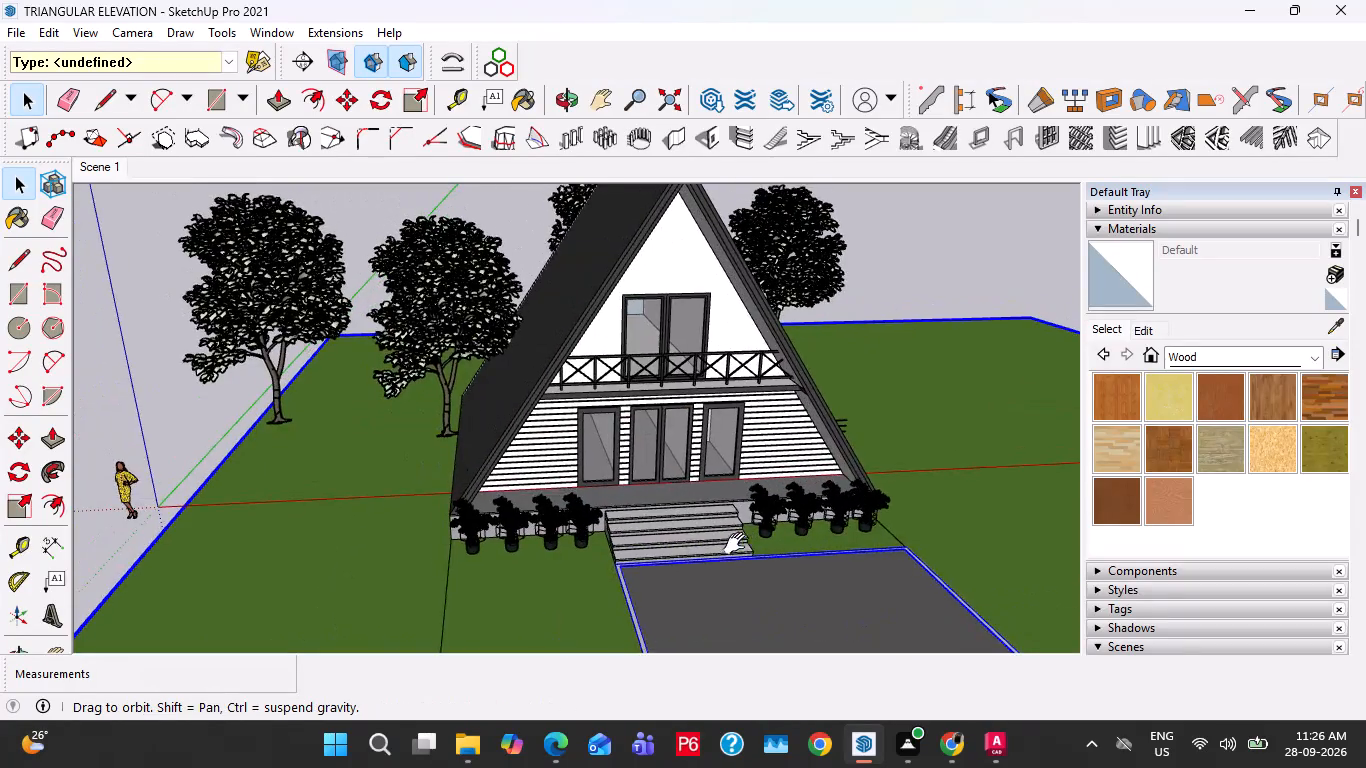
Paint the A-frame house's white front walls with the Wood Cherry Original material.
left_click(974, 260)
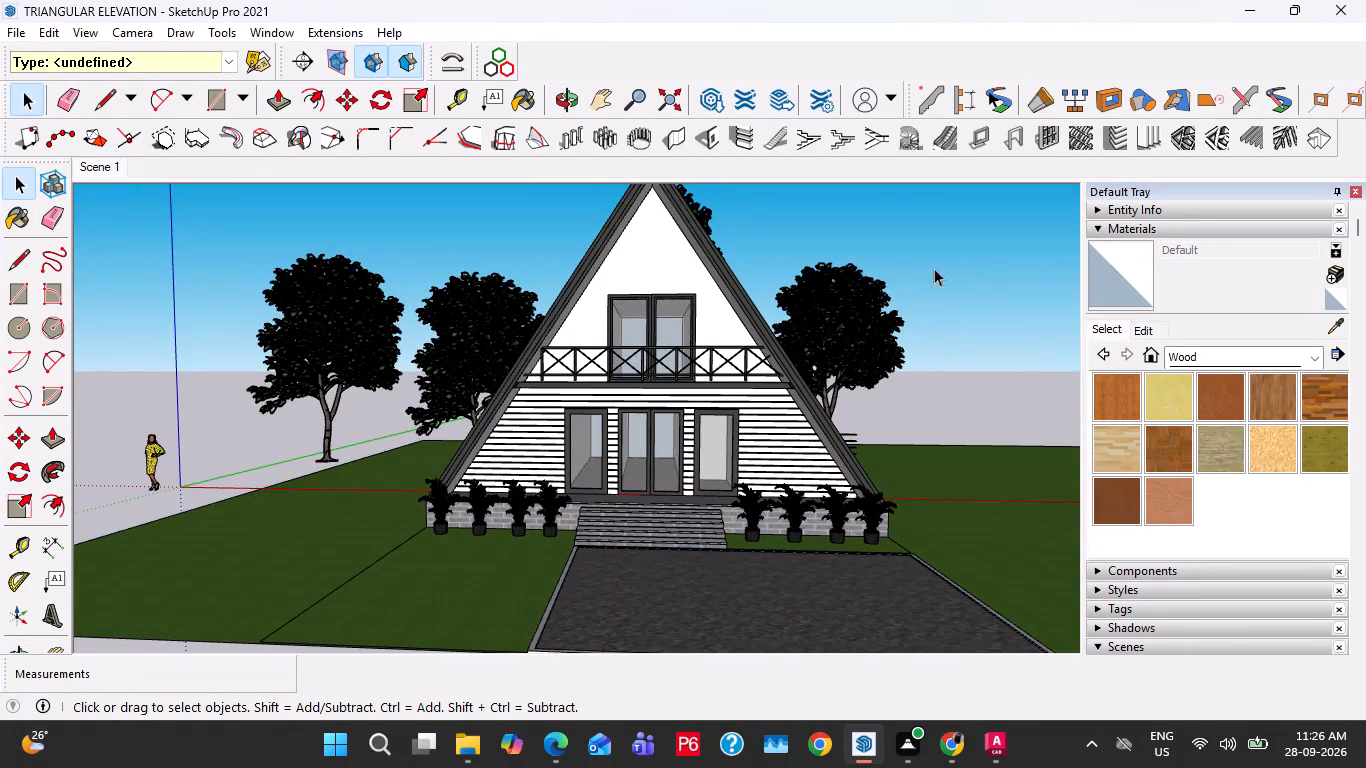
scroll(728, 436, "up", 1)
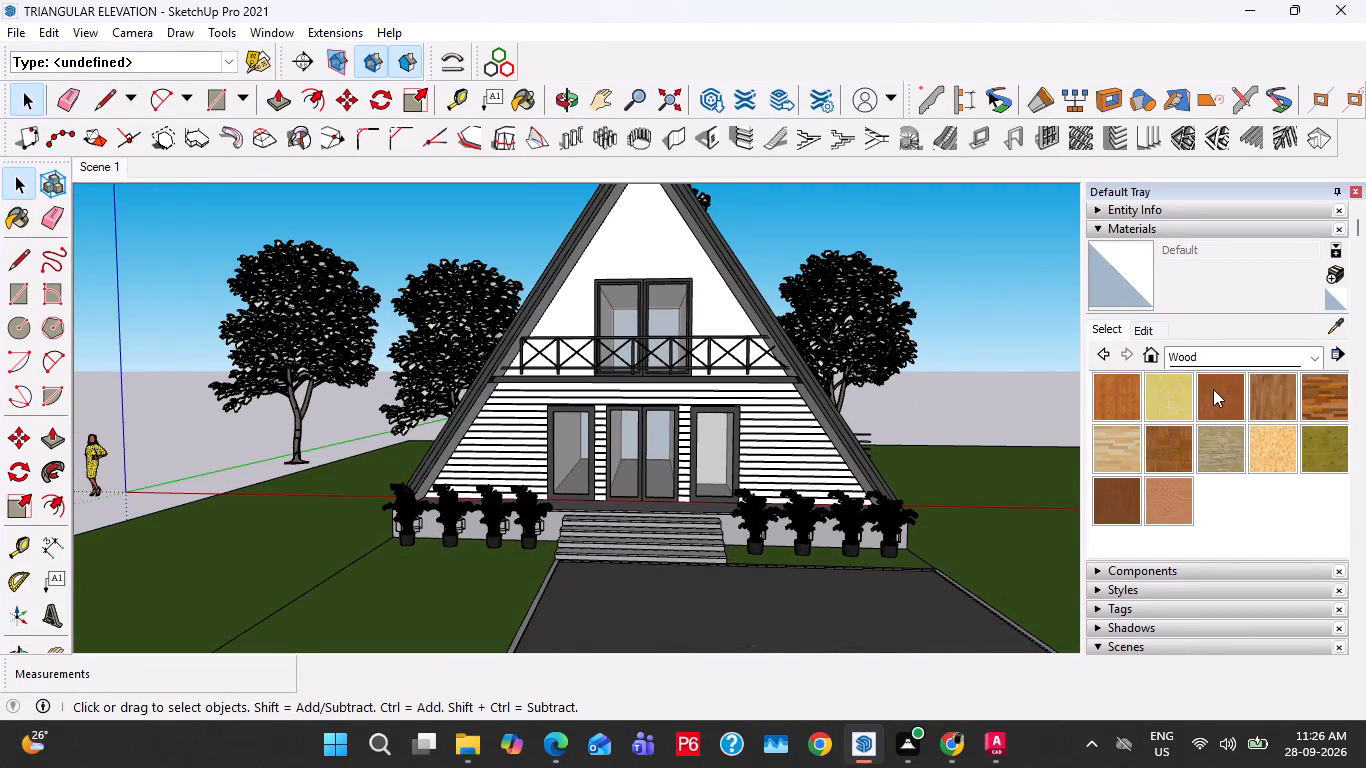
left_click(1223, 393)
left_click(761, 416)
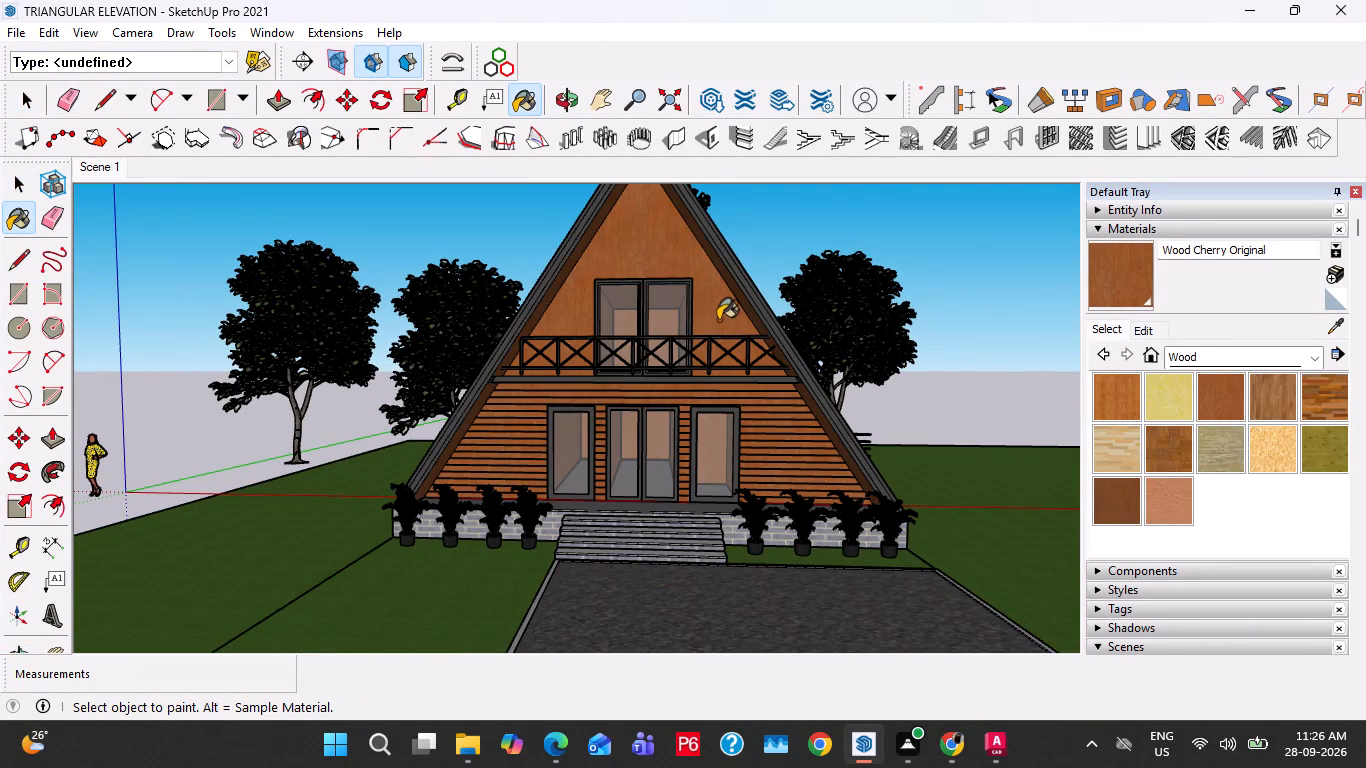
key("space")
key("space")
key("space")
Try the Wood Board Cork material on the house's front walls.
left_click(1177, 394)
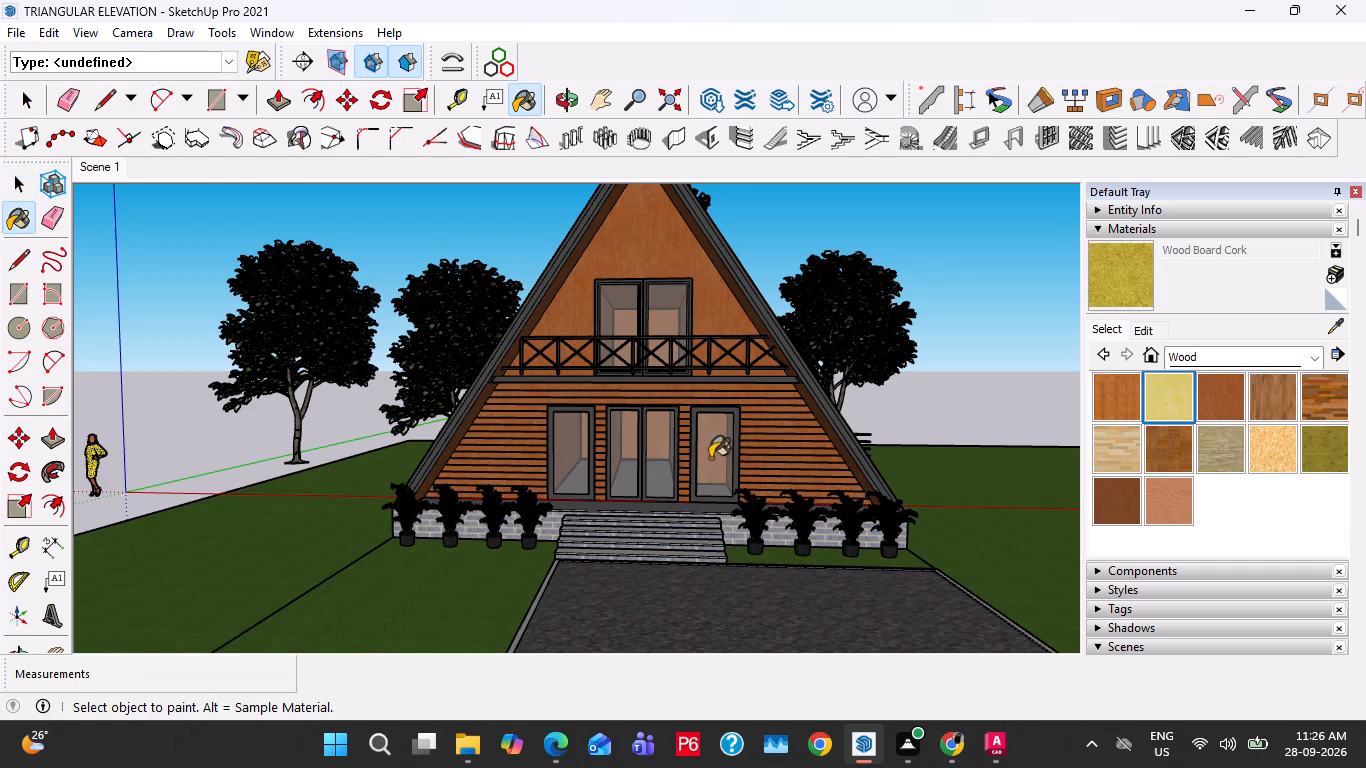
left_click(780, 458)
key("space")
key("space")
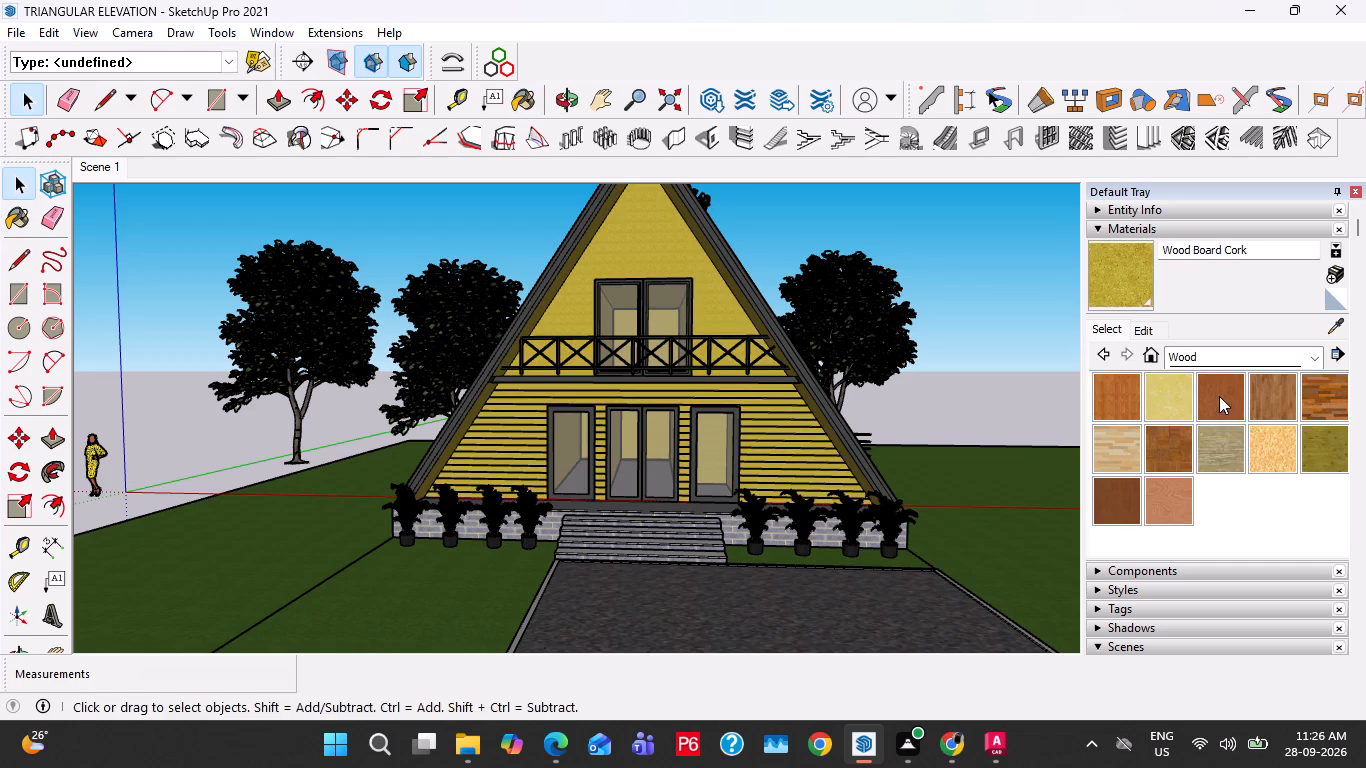
Paint the house's front gable and plank walls with Wood Cherry Original.
left_click(1219, 395)
left_click(798, 421)
key("space")
key("space")
key("space")
key("space")
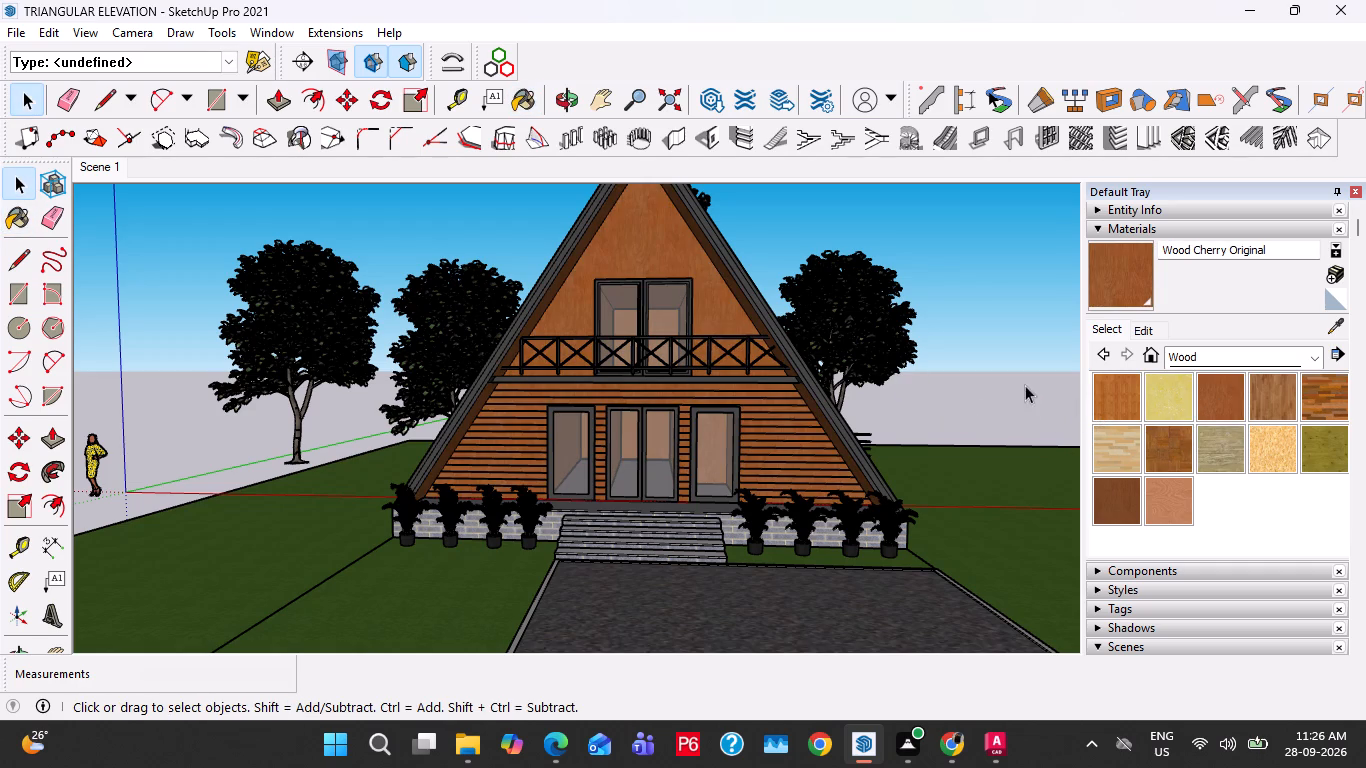
Save the model with the complete front elevation framed.
middle_click_drag(917, 365, 925, 341)
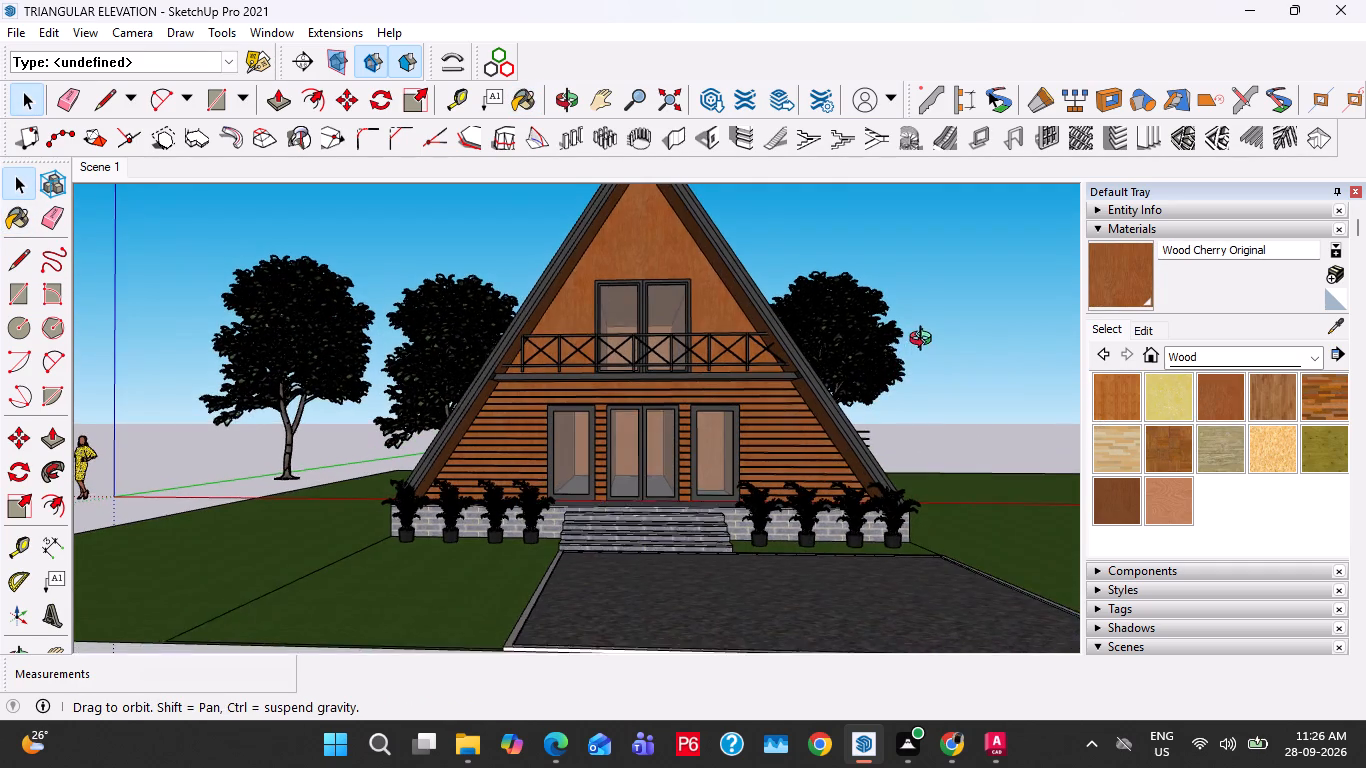
middle_click_drag(925, 341, 924, 374)
scroll(717, 375, "down", 1)
middle_click_drag(691, 432, 680, 423, "shift")
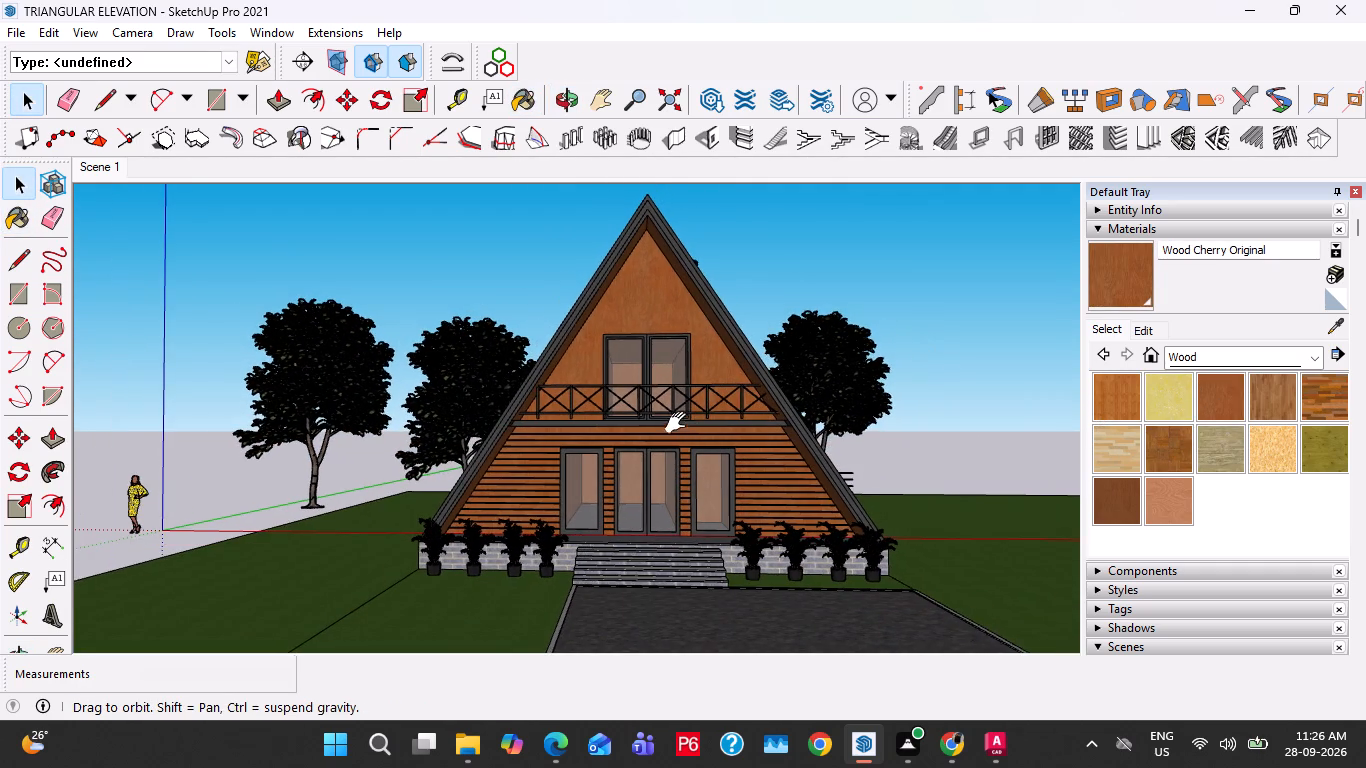
middle_click_drag(680, 423, 665, 416, "shift")
key("ctrl+s")
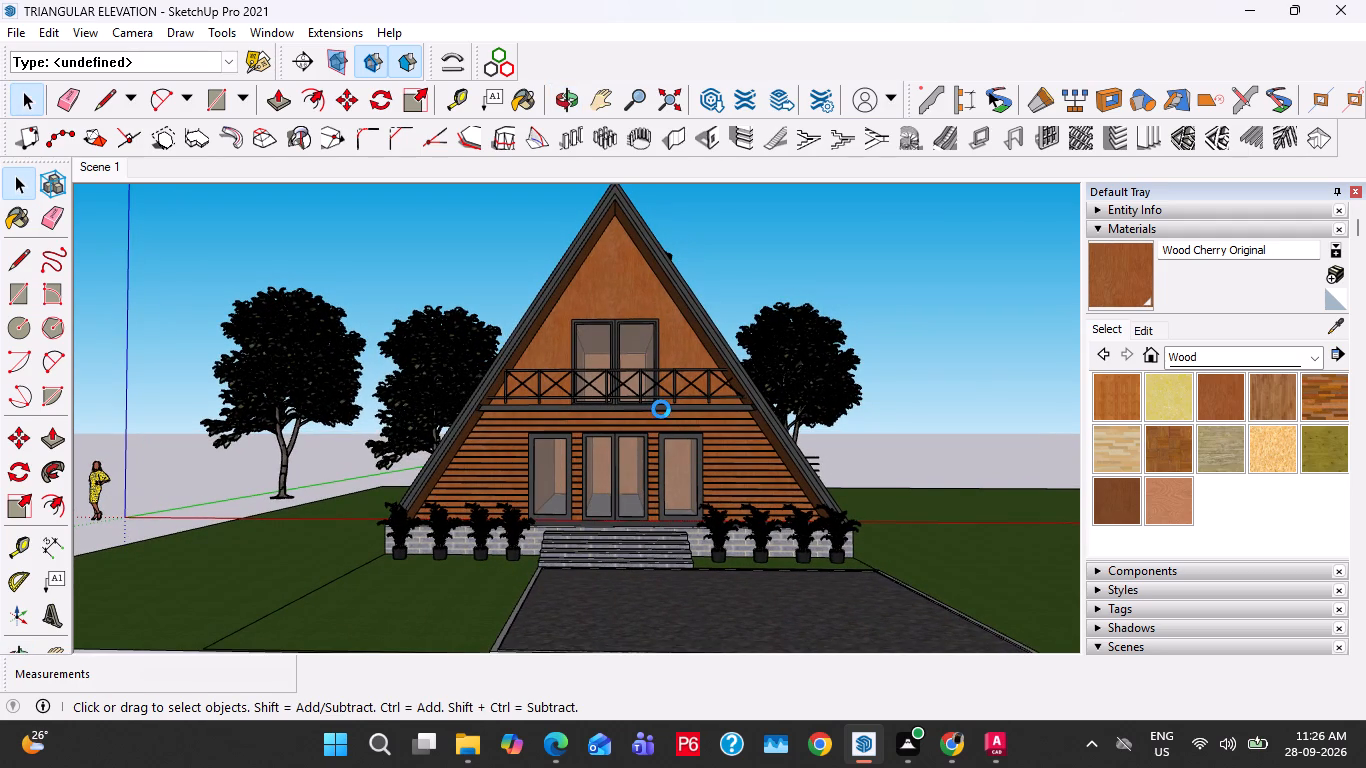
Export the front view as a PNG image named TRIANGULAR ELEVATION-1 in the FUJI folder.
left_click(18, 38)
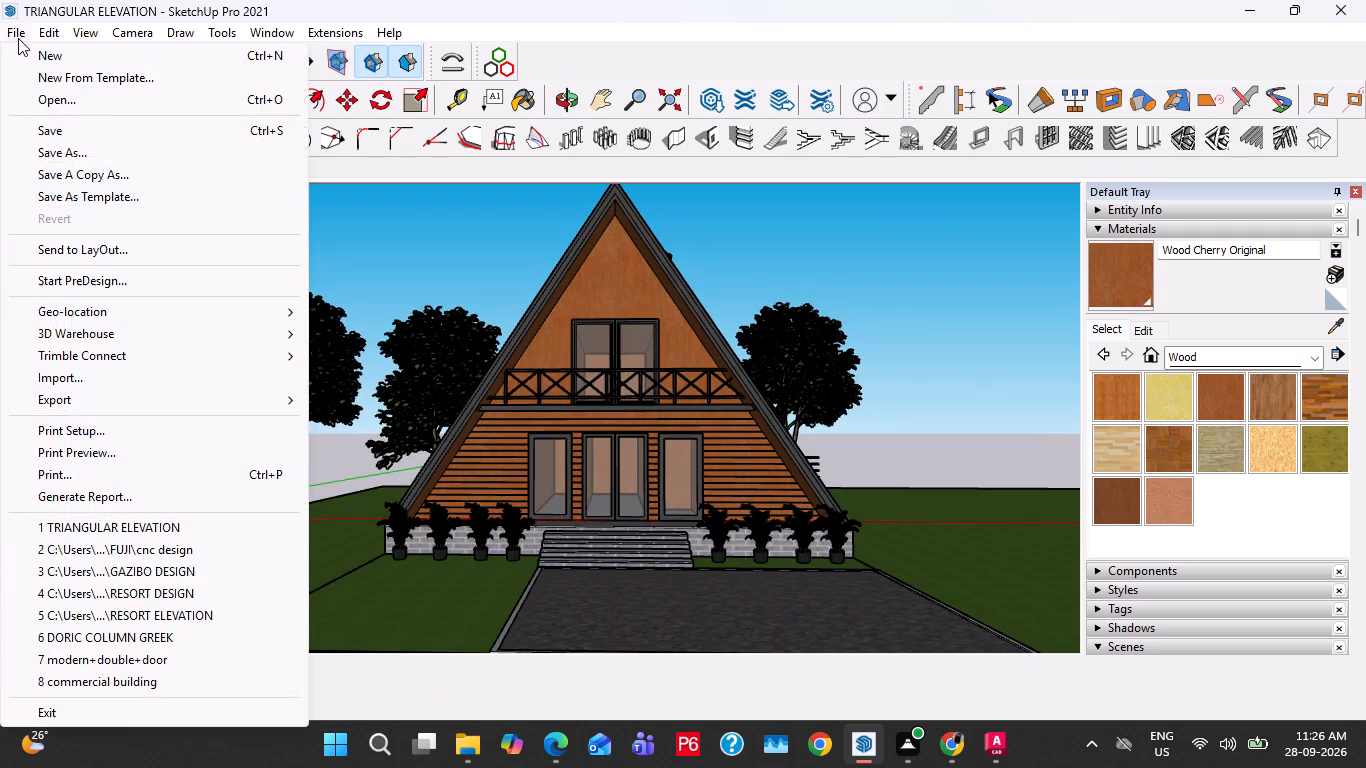
left_click(79, 390)
left_click(354, 425)
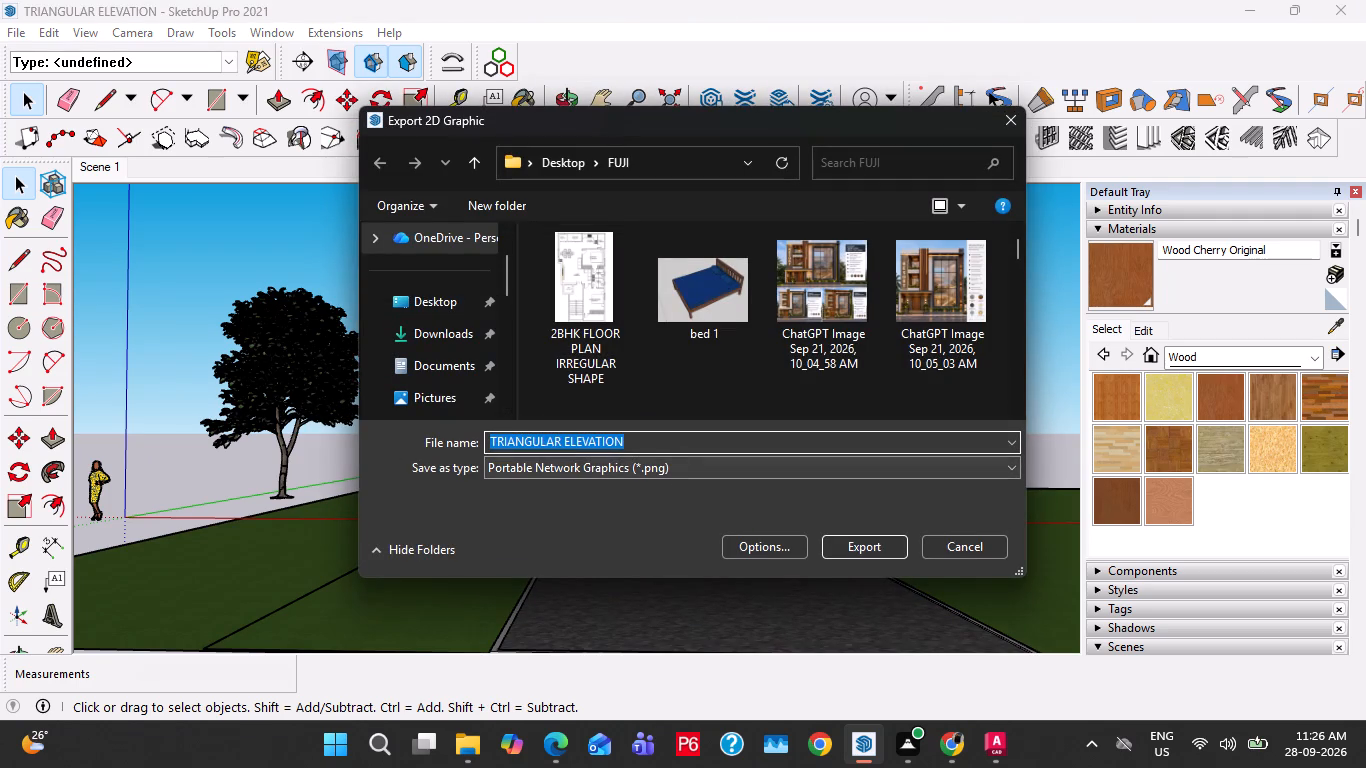
left_click(668, 436)
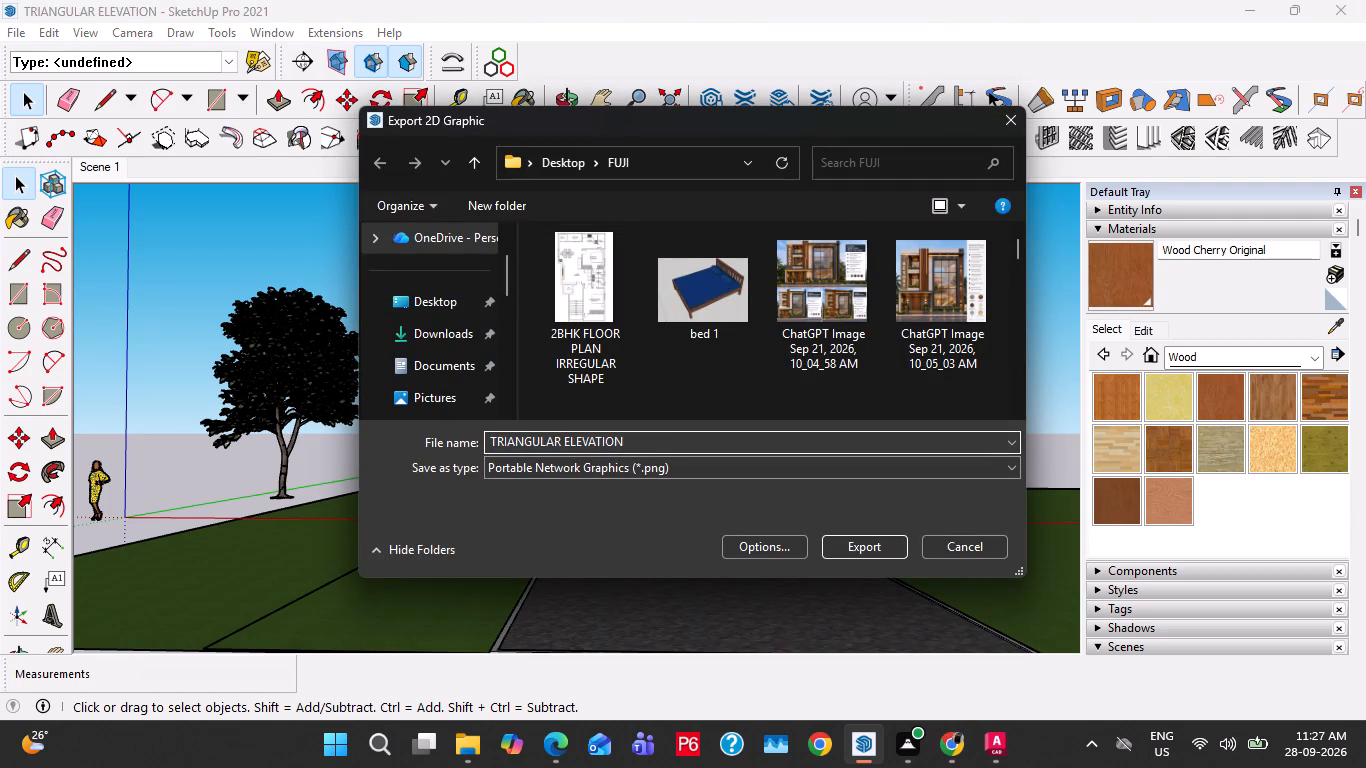
type("-1")
left_click(840, 549)
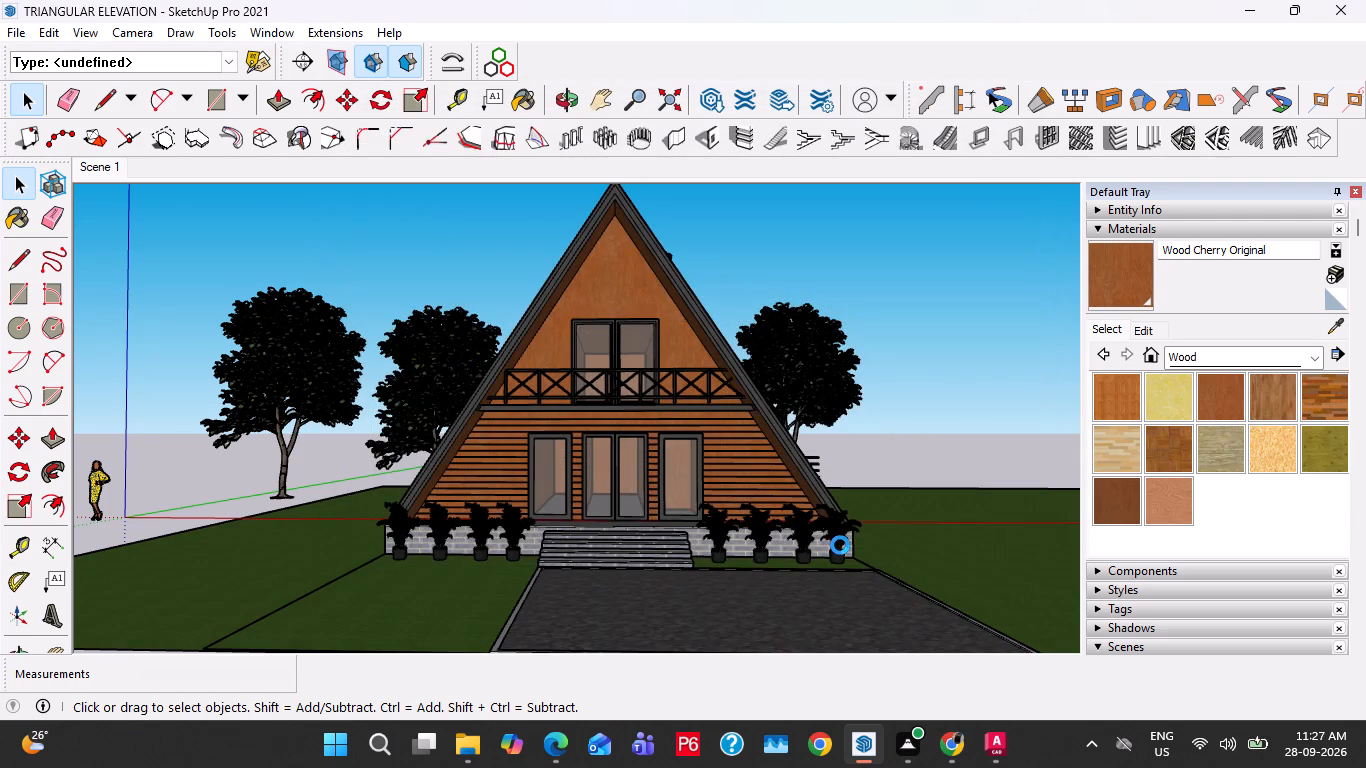
Export a raised, angled view of the house front and left roof slope as a PNG named TRIANGULAR ELEVATION-2.
middle_click_drag(637, 474, 564, 497)
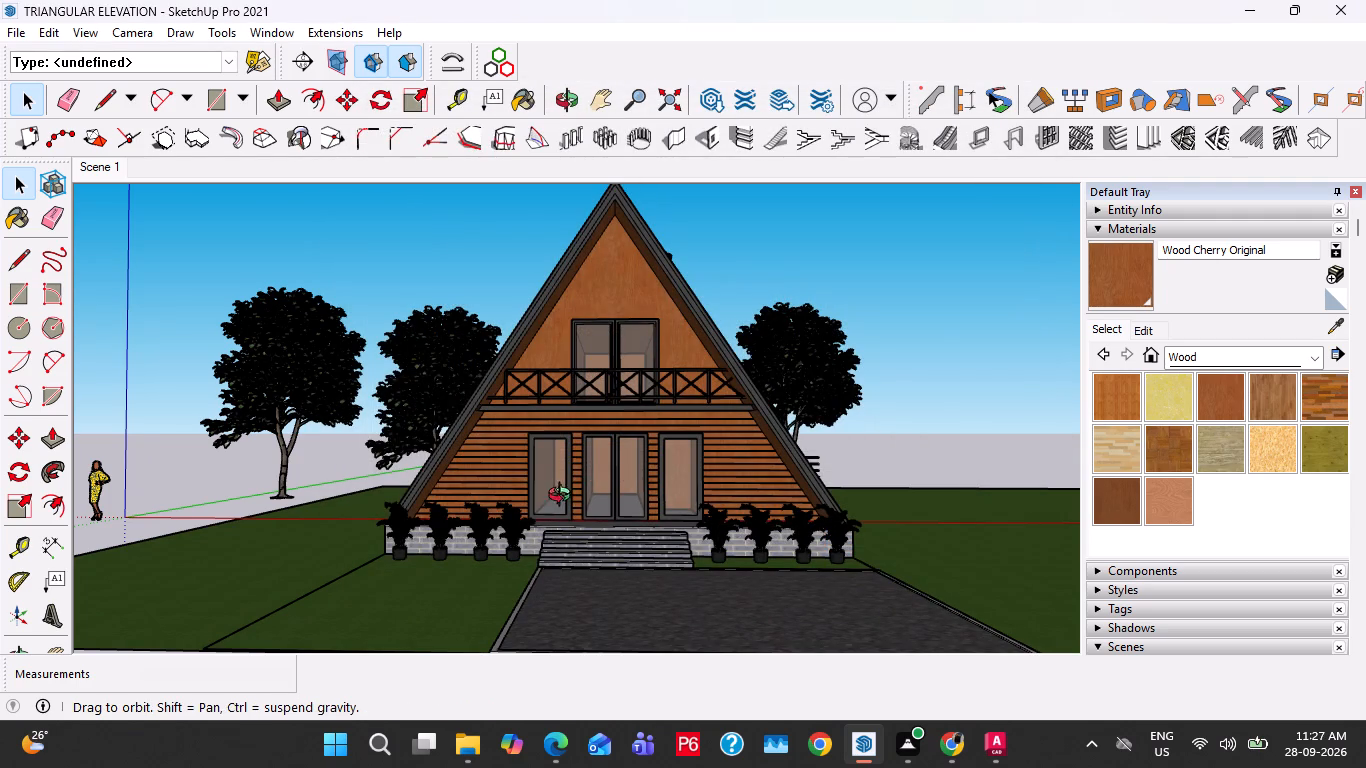
middle_click_drag(564, 497, 508, 522)
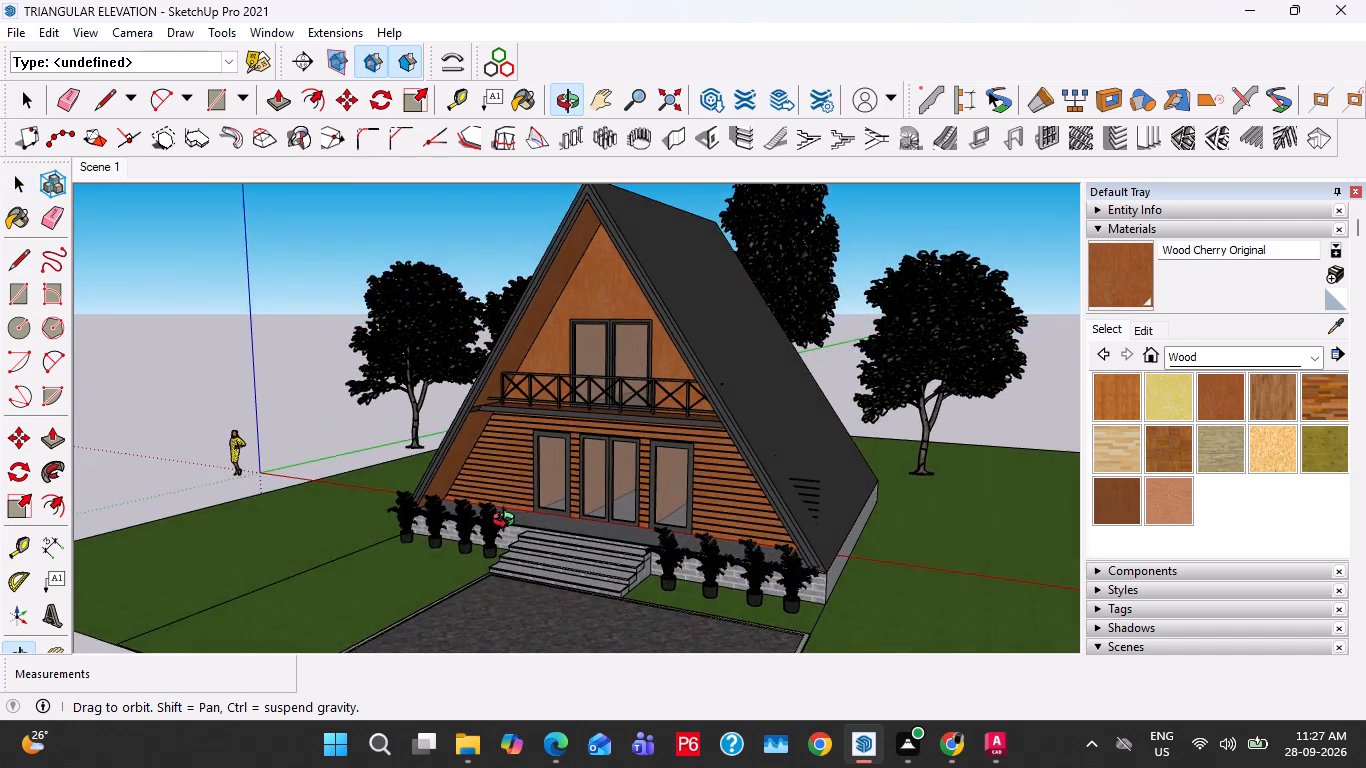
middle_click_drag(508, 522, 731, 543)
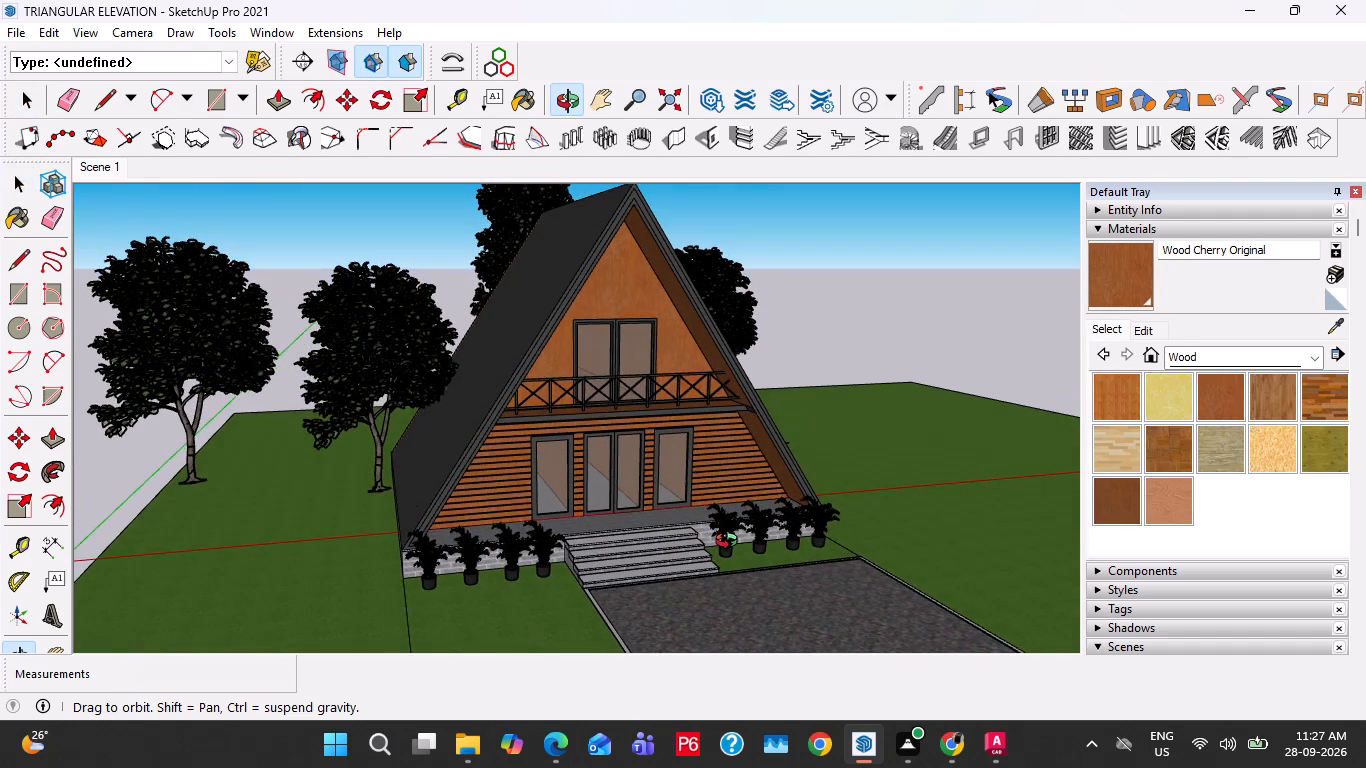
middle_click_drag(731, 543, 732, 534)
scroll(715, 545, "up", 1)
middle_click_drag(718, 559, 712, 589)
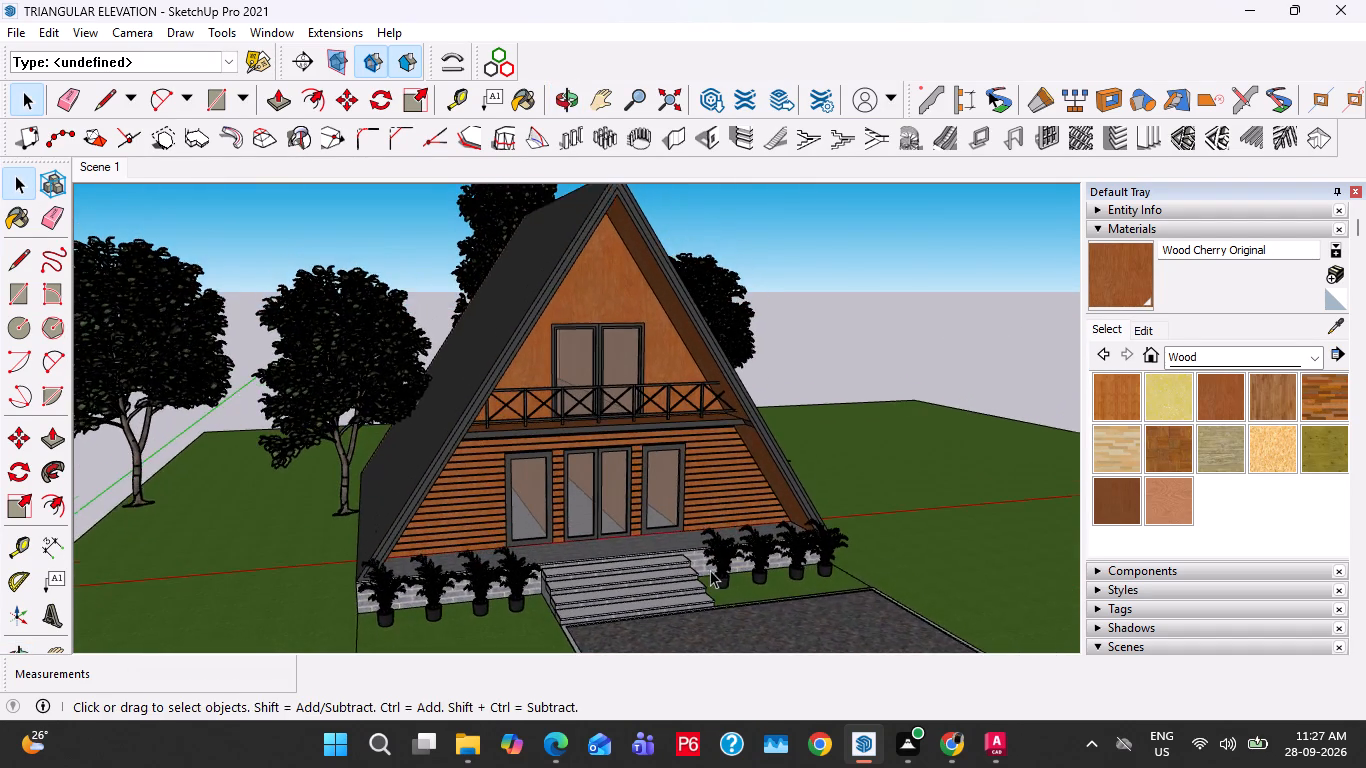
scroll(710, 569, "down", 1)
middle_click(708, 570)
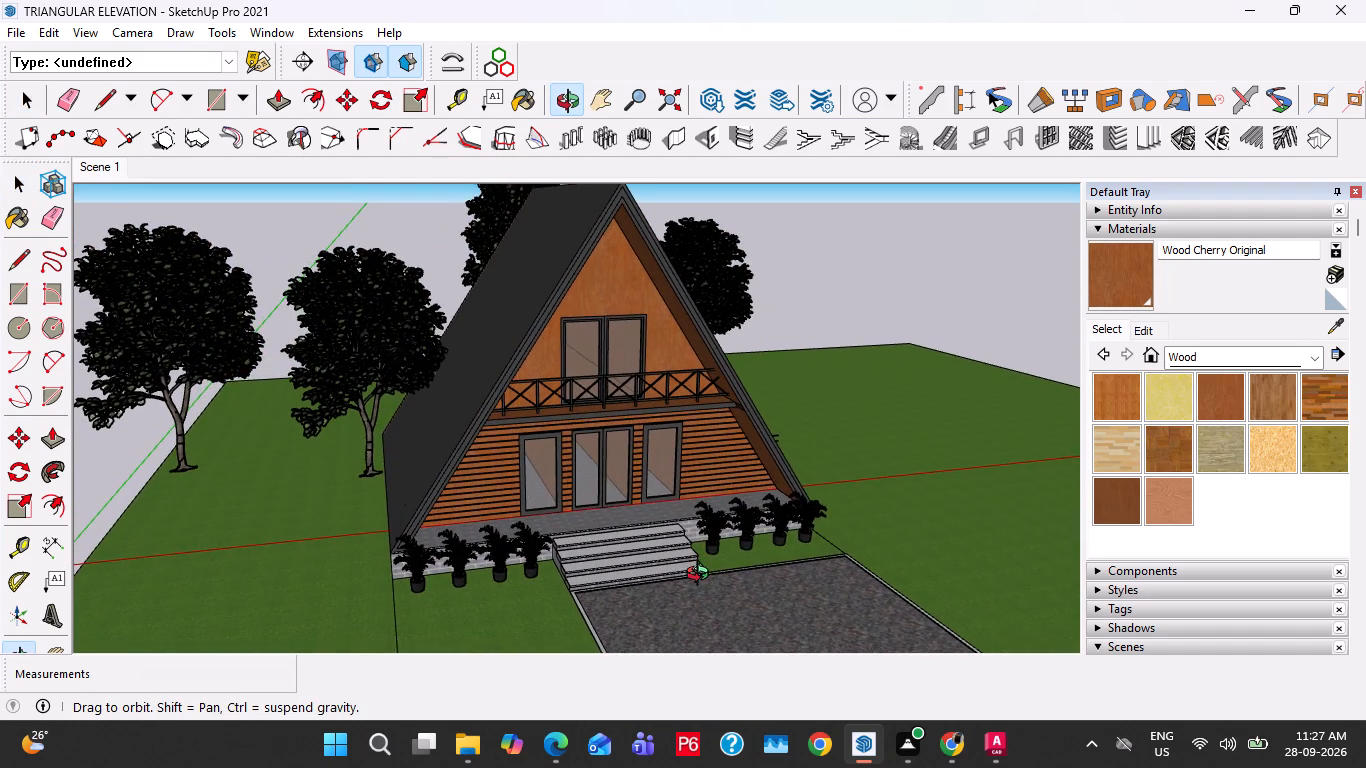
scroll(702, 575, "down", 1)
middle_click_drag(702, 573, 694, 564)
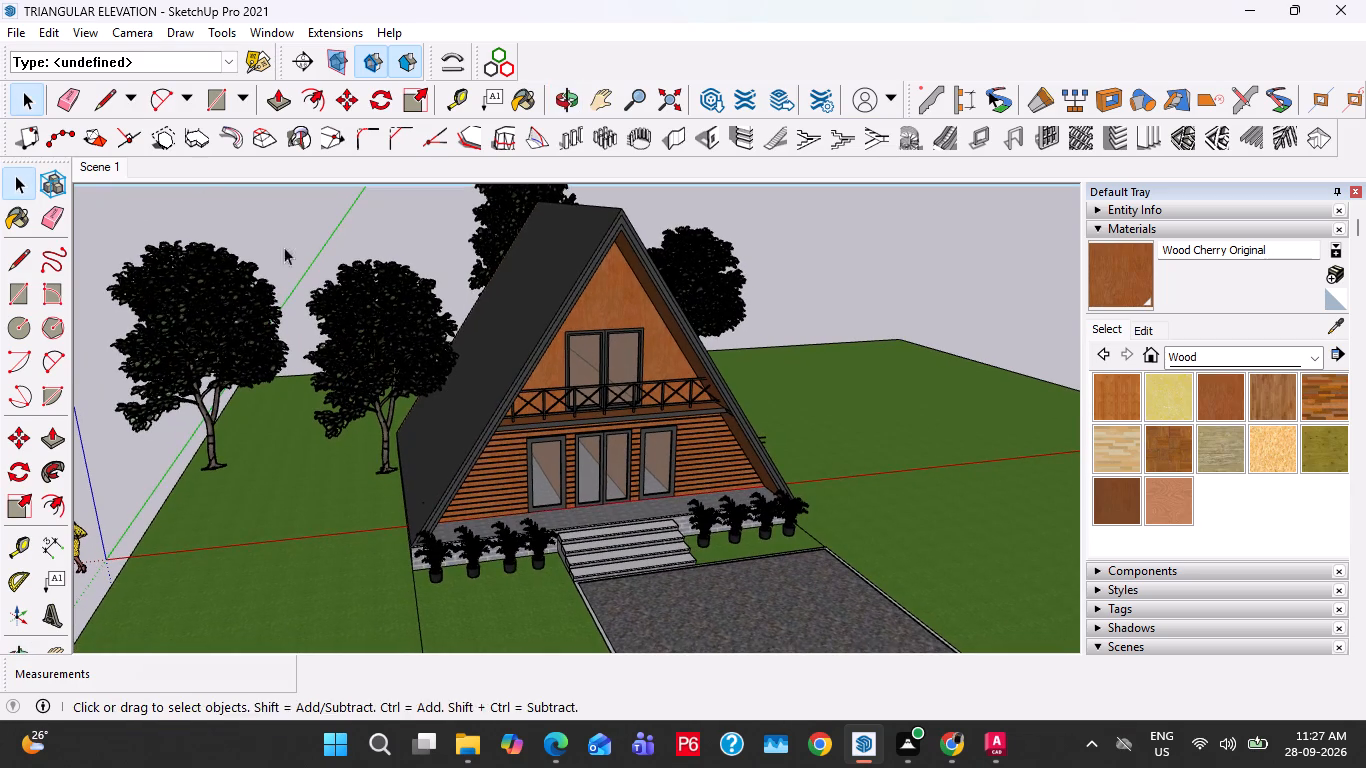
left_click(0, 30)
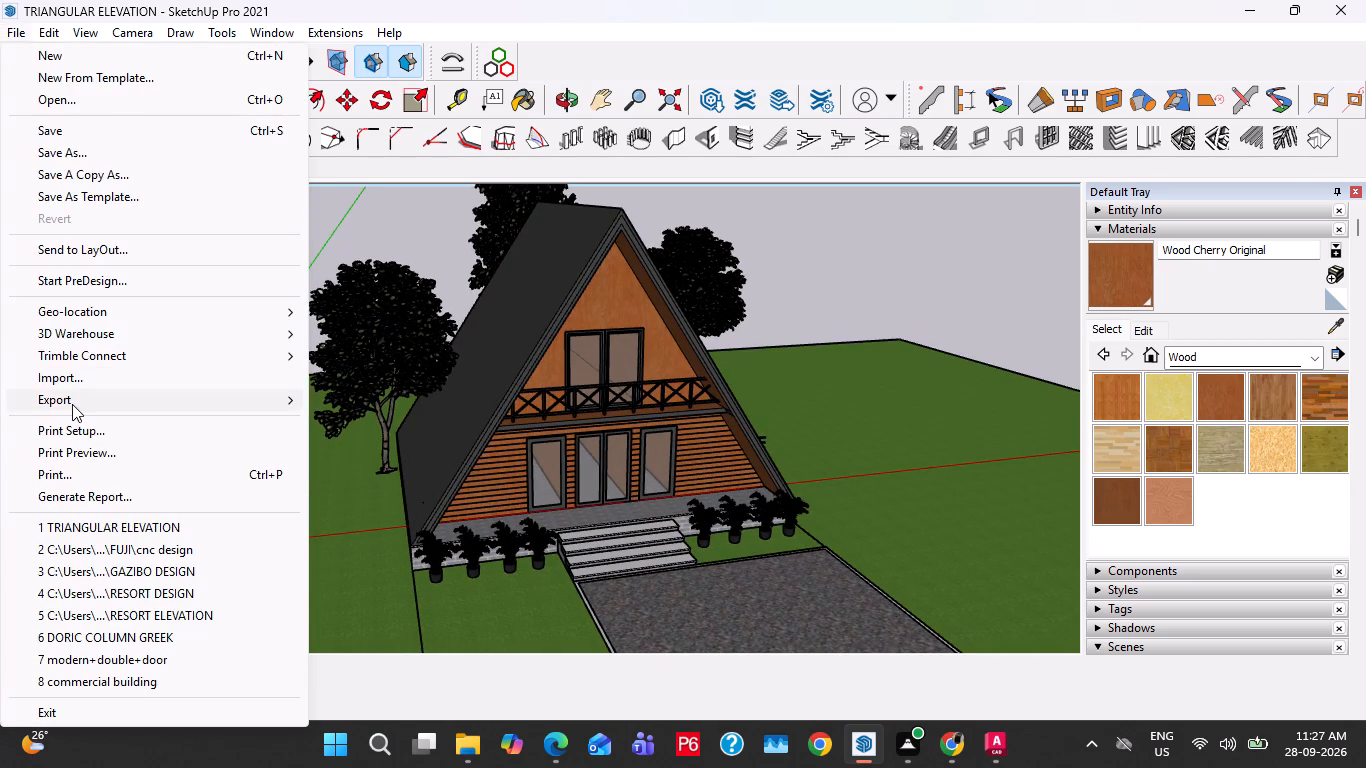
left_click(72, 404)
left_click(403, 426)
left_click(650, 445)
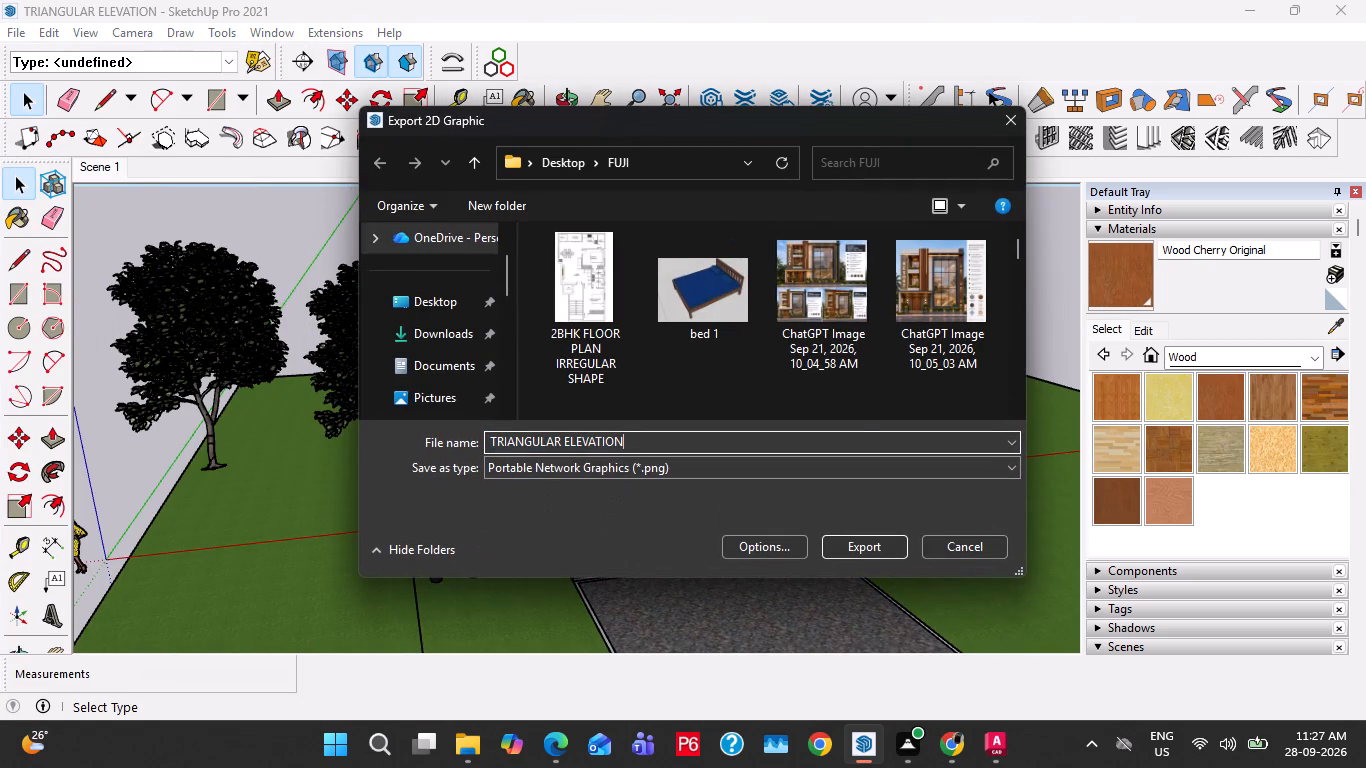
type("-2")
left_click(850, 541)
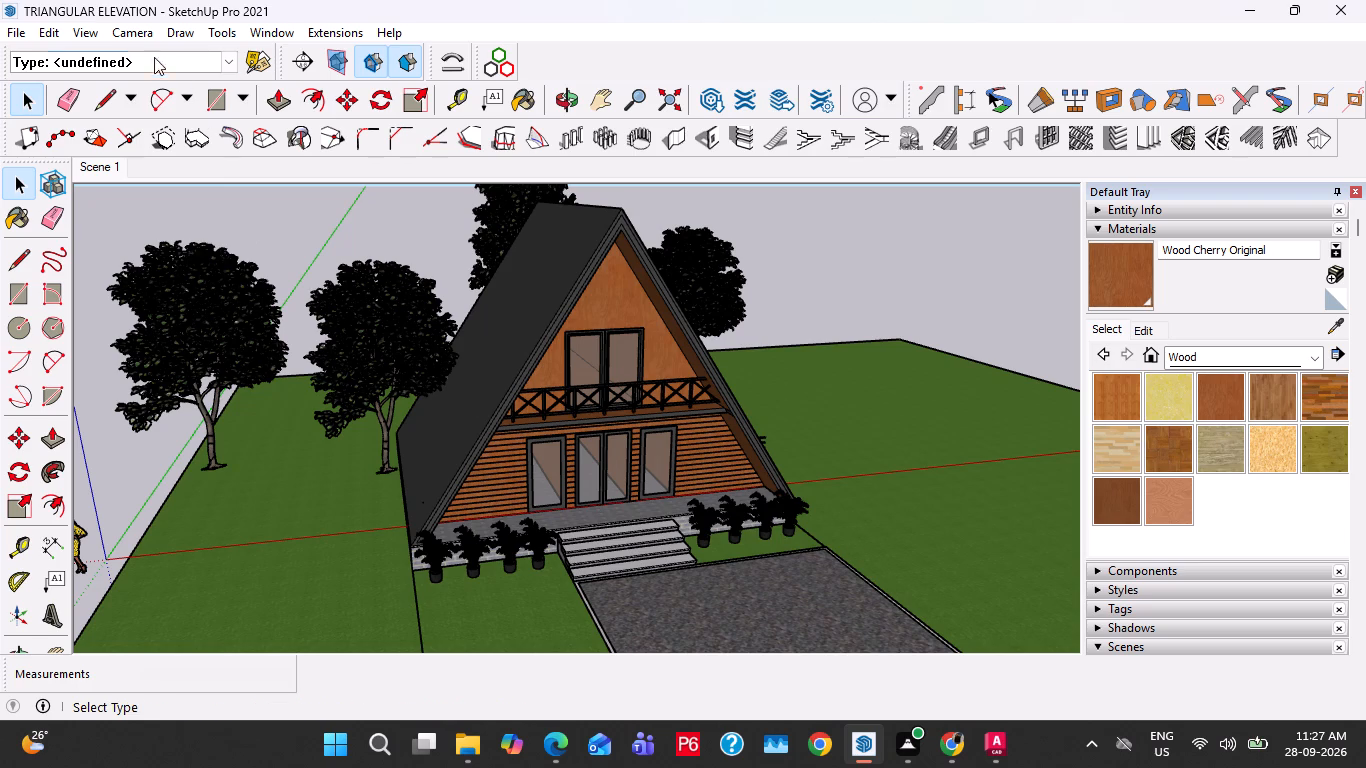
Export the standard Top view, framing the roof, steps and paved driveway, as a PNG named TRIANGULAR ELEVATION-3.
left_click(135, 25)
left_click(169, 96)
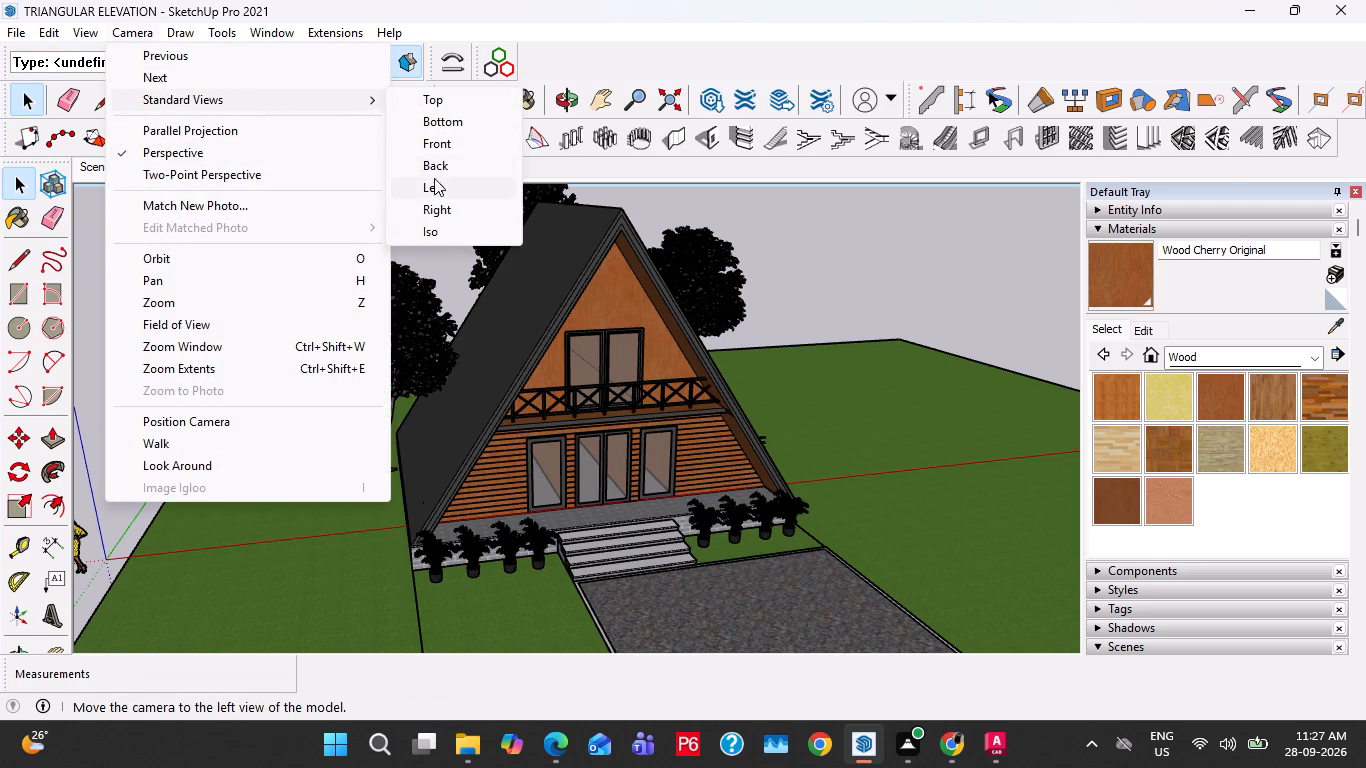
left_click(446, 99)
scroll(512, 325, "down", 1)
middle_click_drag(452, 509, 495, 426, "shift")
scroll(495, 426, "down", 1, "shift")
scroll(409, 514, "up", 5)
middle_click_drag(520, 396, 431, 359, "shift")
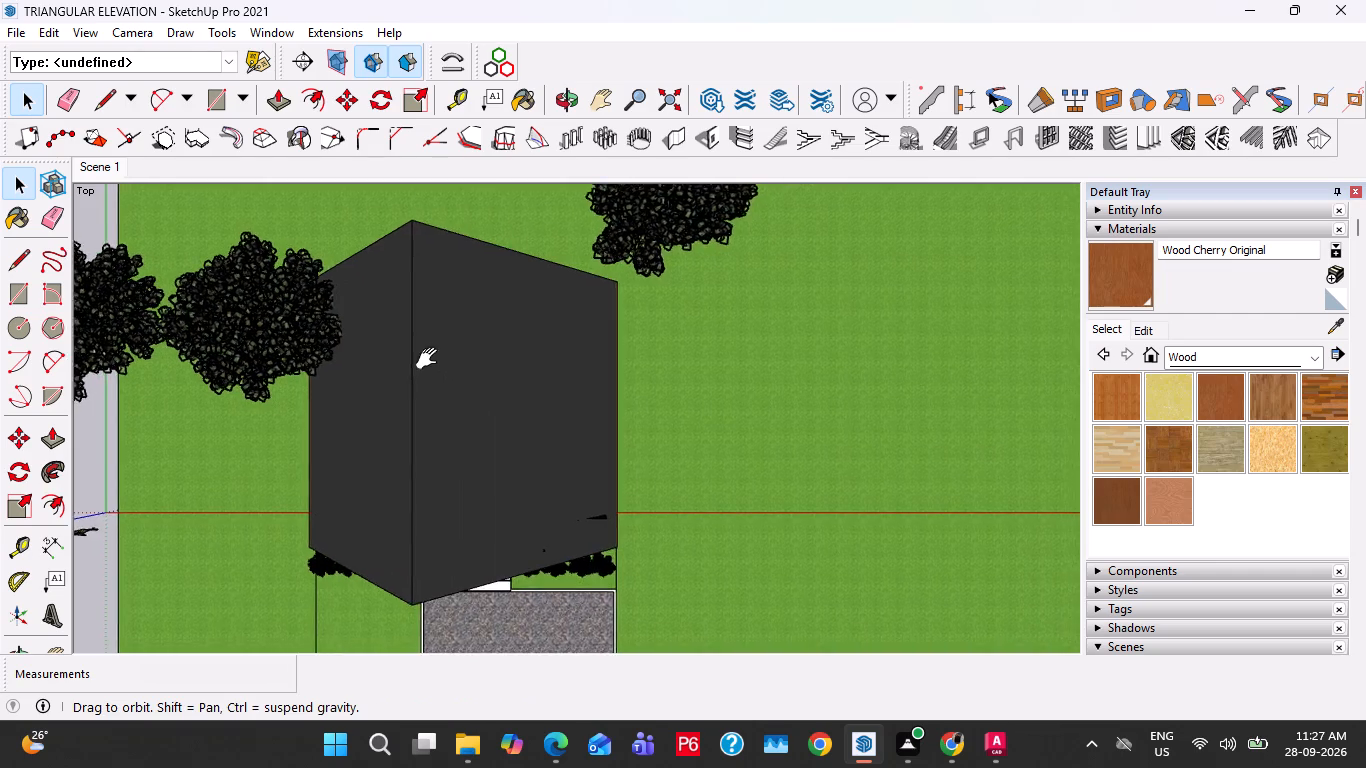
middle_click_drag(431, 359, 431, 335, "shift")
scroll(442, 338, "down", 2)
middle_click_drag(493, 462, 478, 411, "shift")
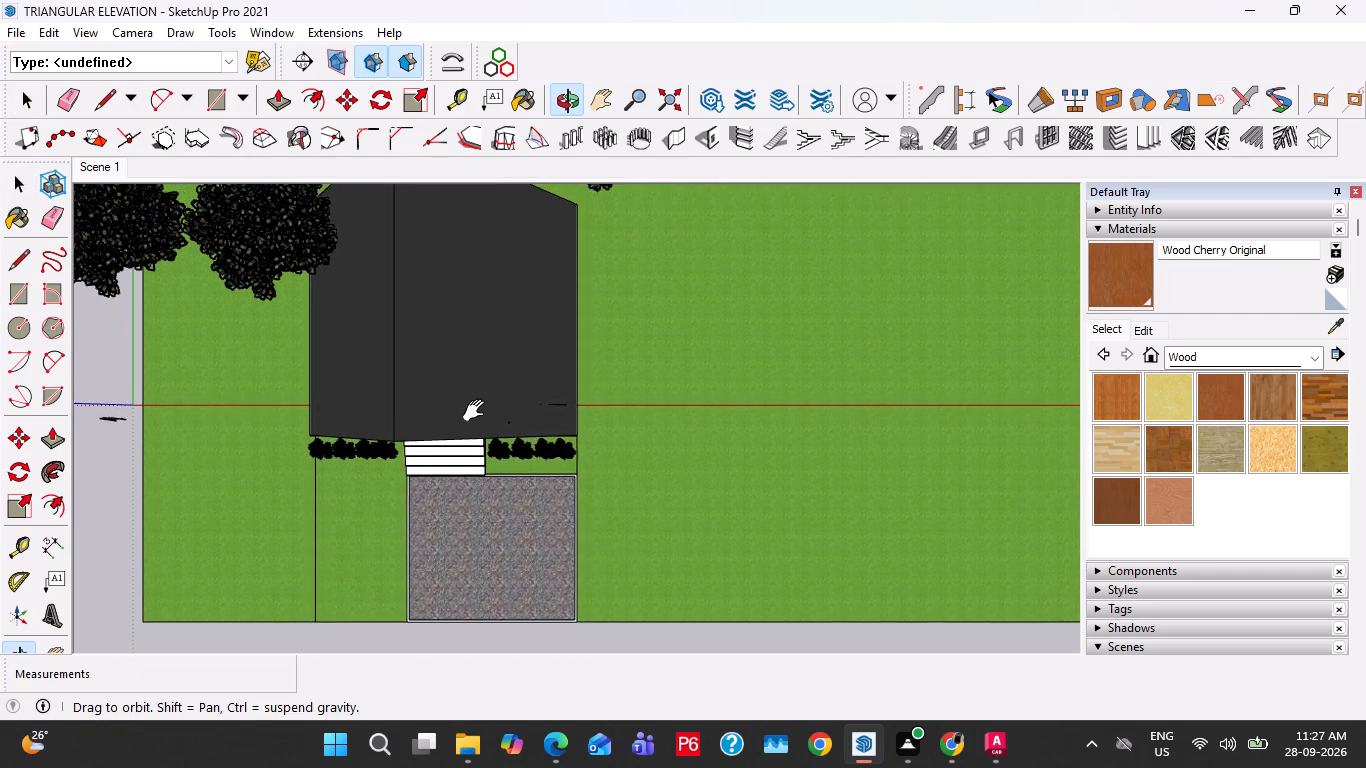
middle_click_drag(478, 411, 476, 437, "shift")
scroll(476, 437, "down", 1, "shift")
scroll(468, 451, "up", 1)
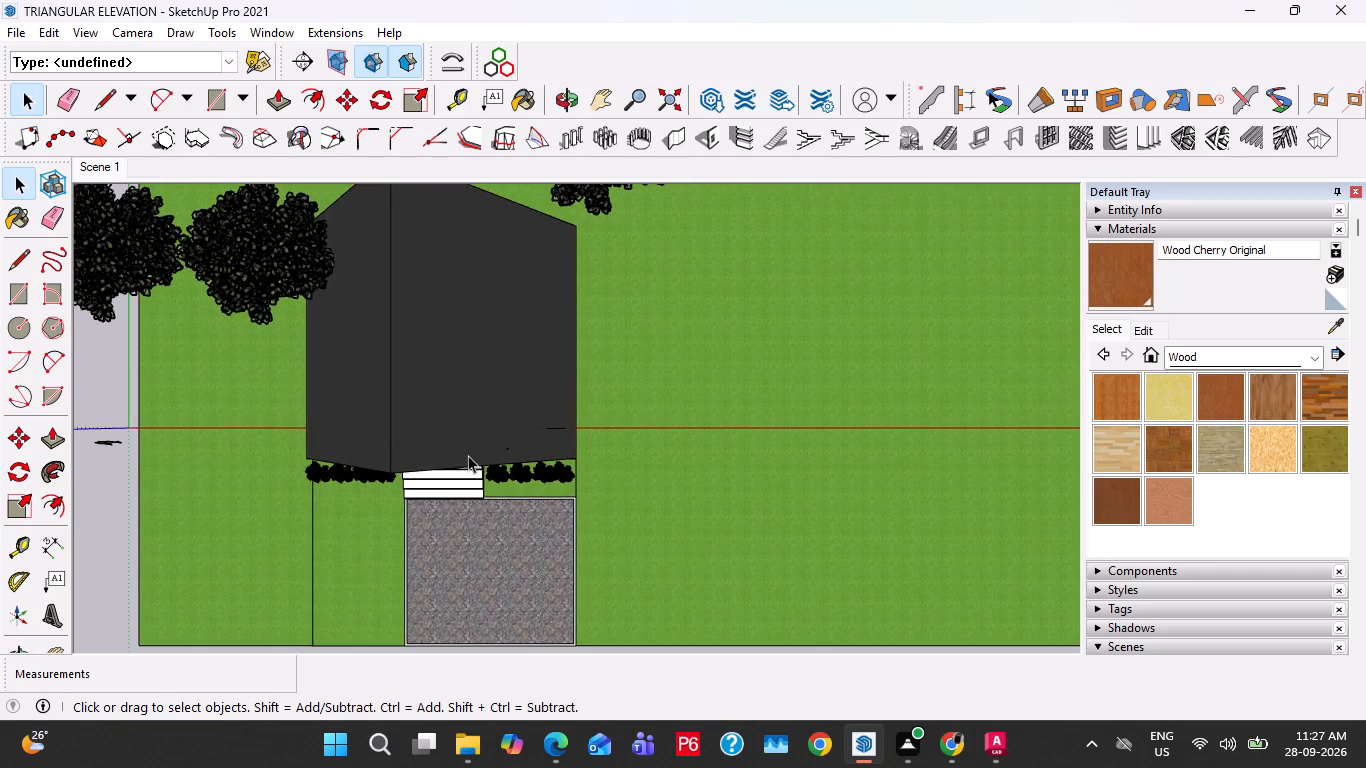
scroll(468, 455, "up", 2)
middle_click_drag(468, 455, 453, 473, "shift")
scroll(453, 470, "down", 1)
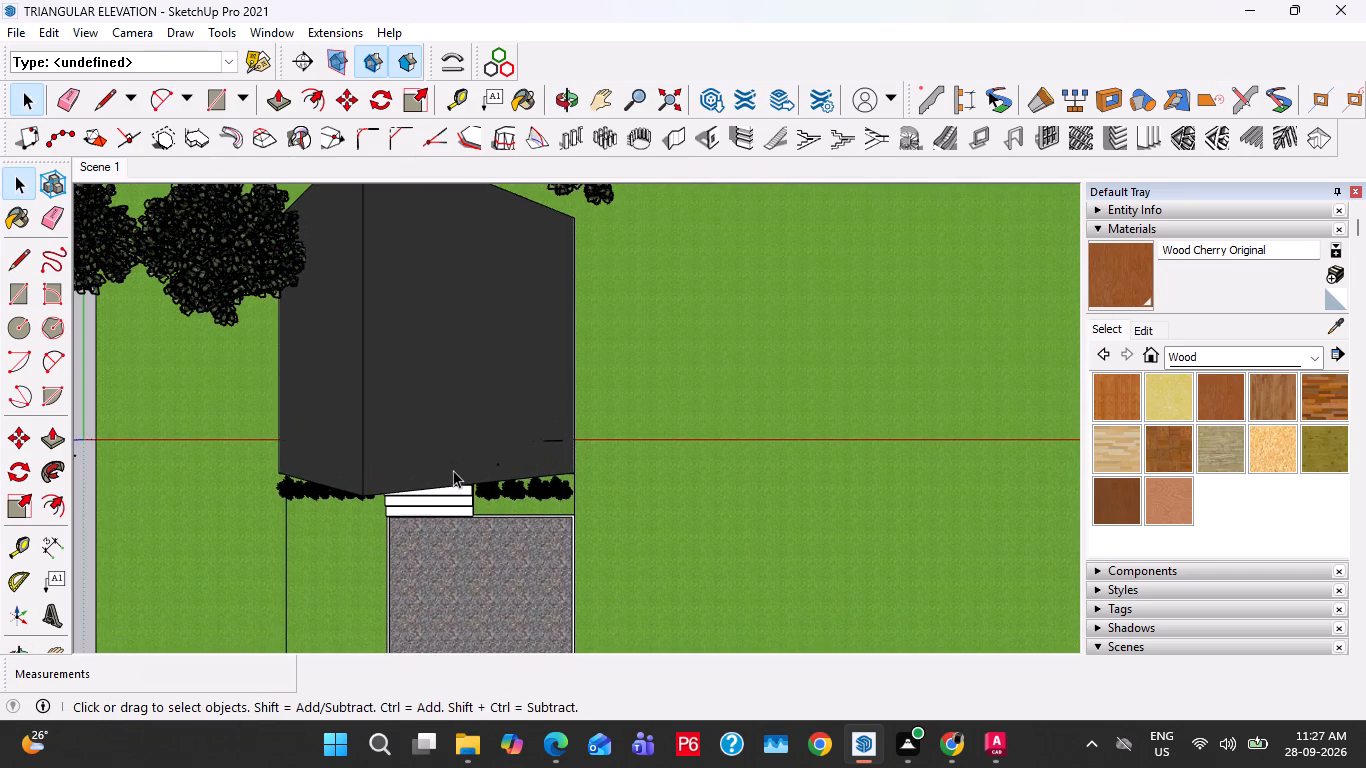
left_click(10, 32)
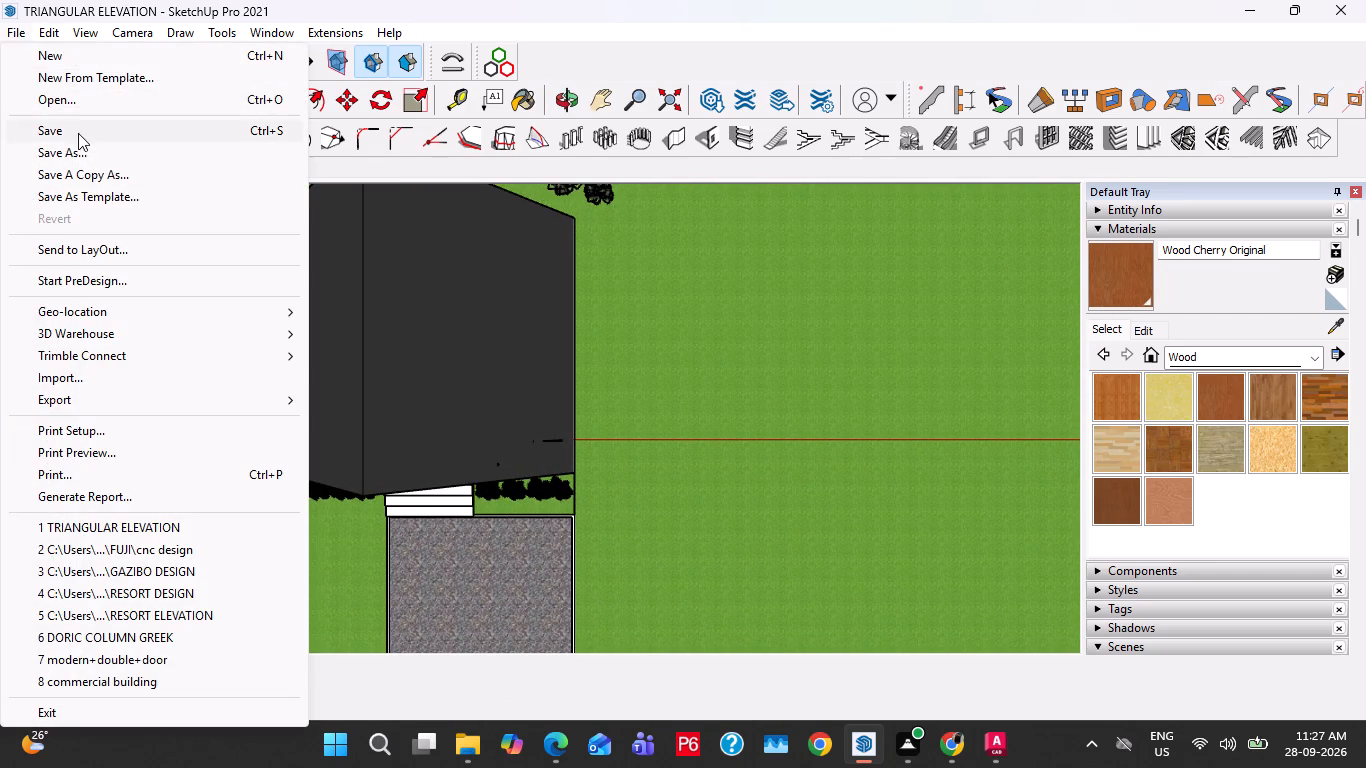
left_click(80, 394)
left_click(365, 424)
double_click(660, 451)
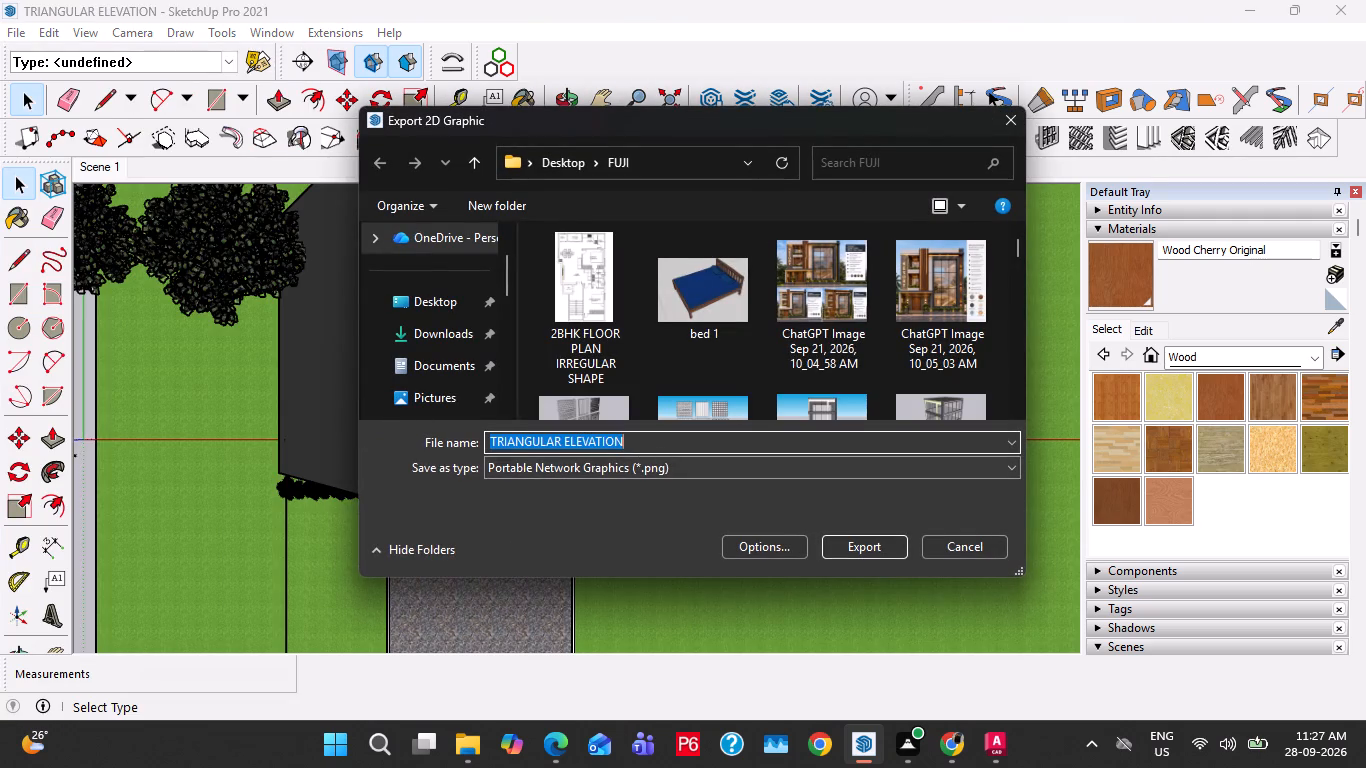
key("minus")
key("3")
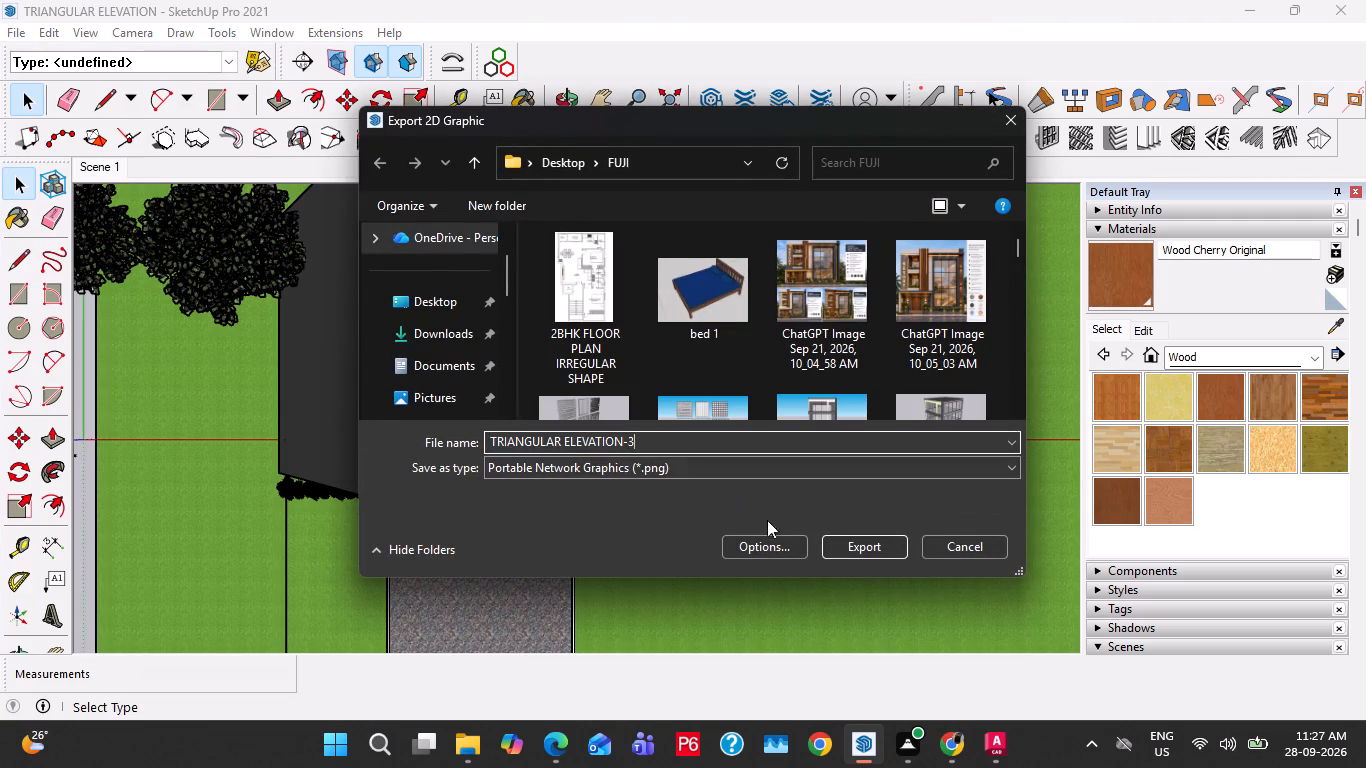
left_click(871, 541)
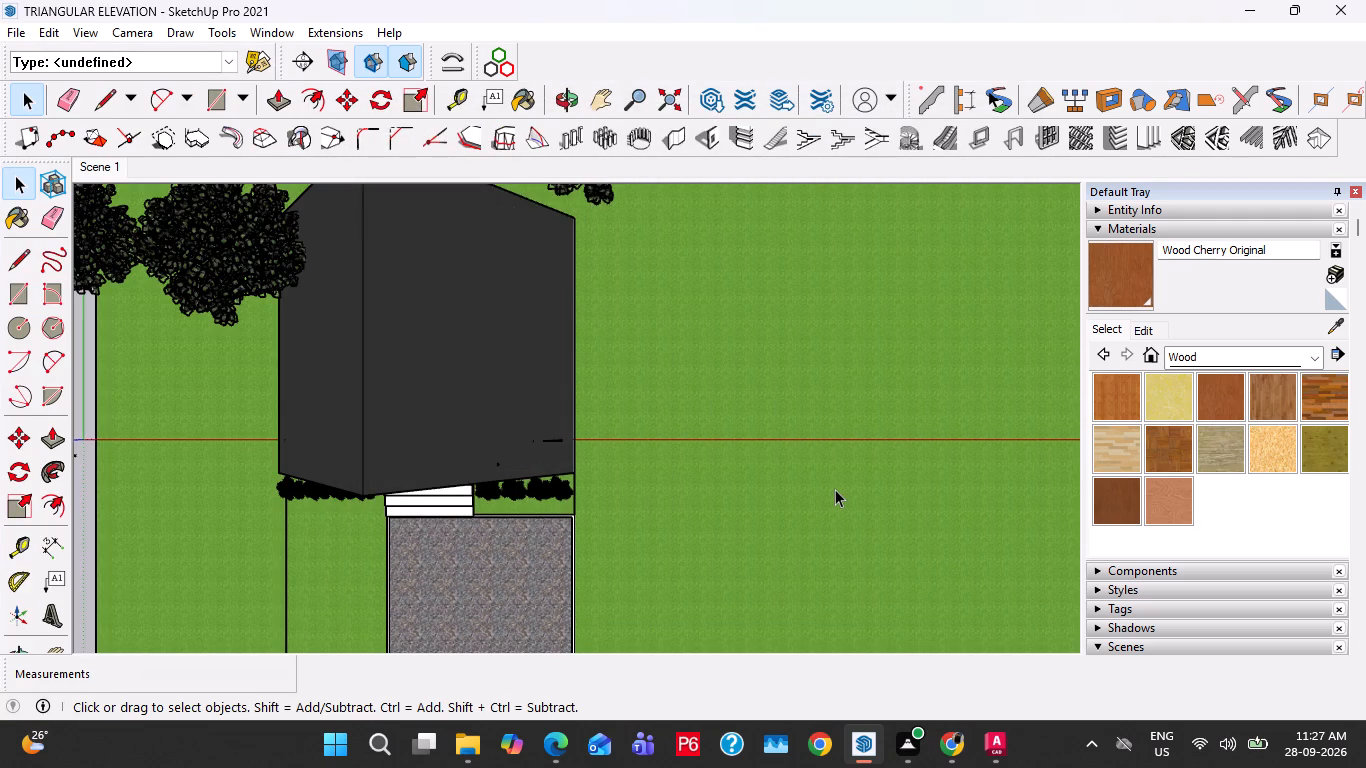
Return to a raised front perspective of the house and lawn, and save the model.
key("space")
key("Escape")
key("space")
scroll(619, 460, "down", 4)
middle_click_drag(529, 511, 567, 253)
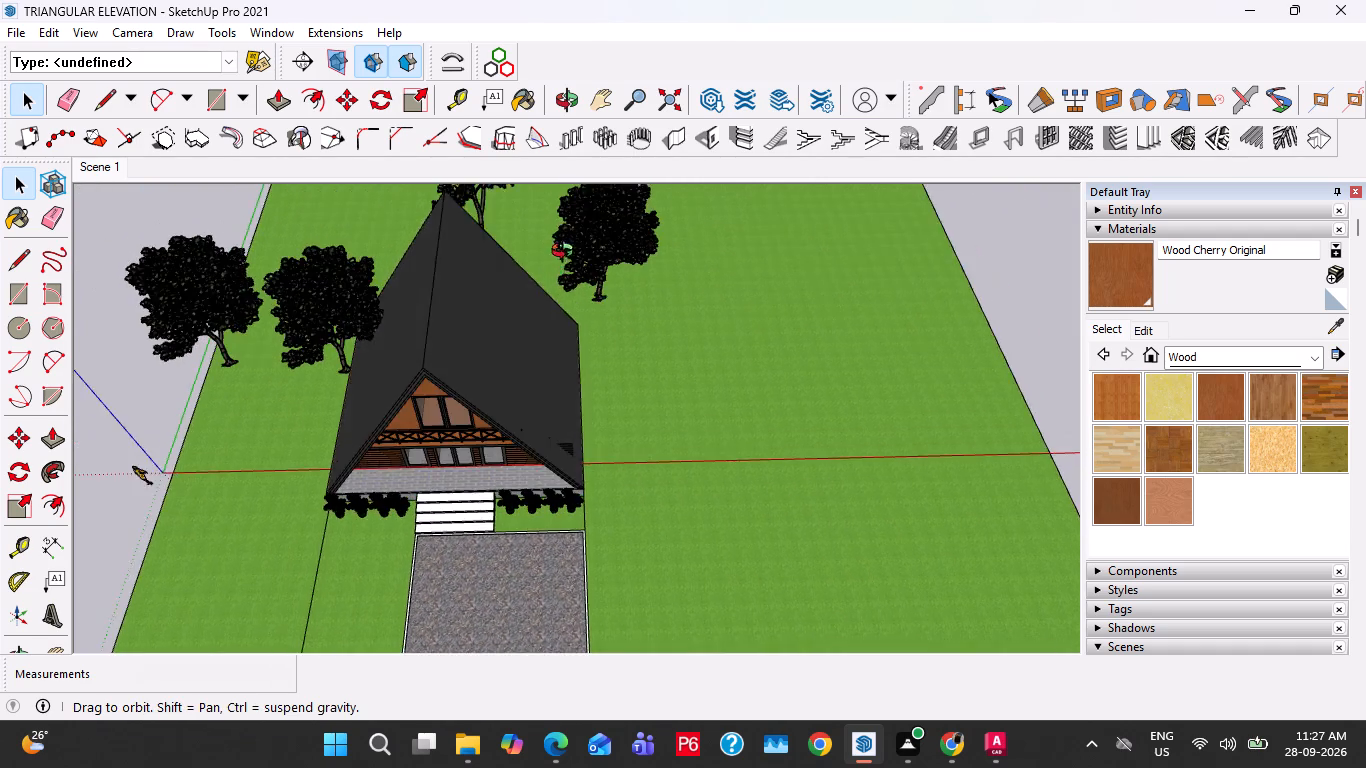
middle_click_drag(567, 253, 584, 200)
key("Escape")
scroll(494, 307, "down", 2)
key("Escape")
key("ctrl+s")
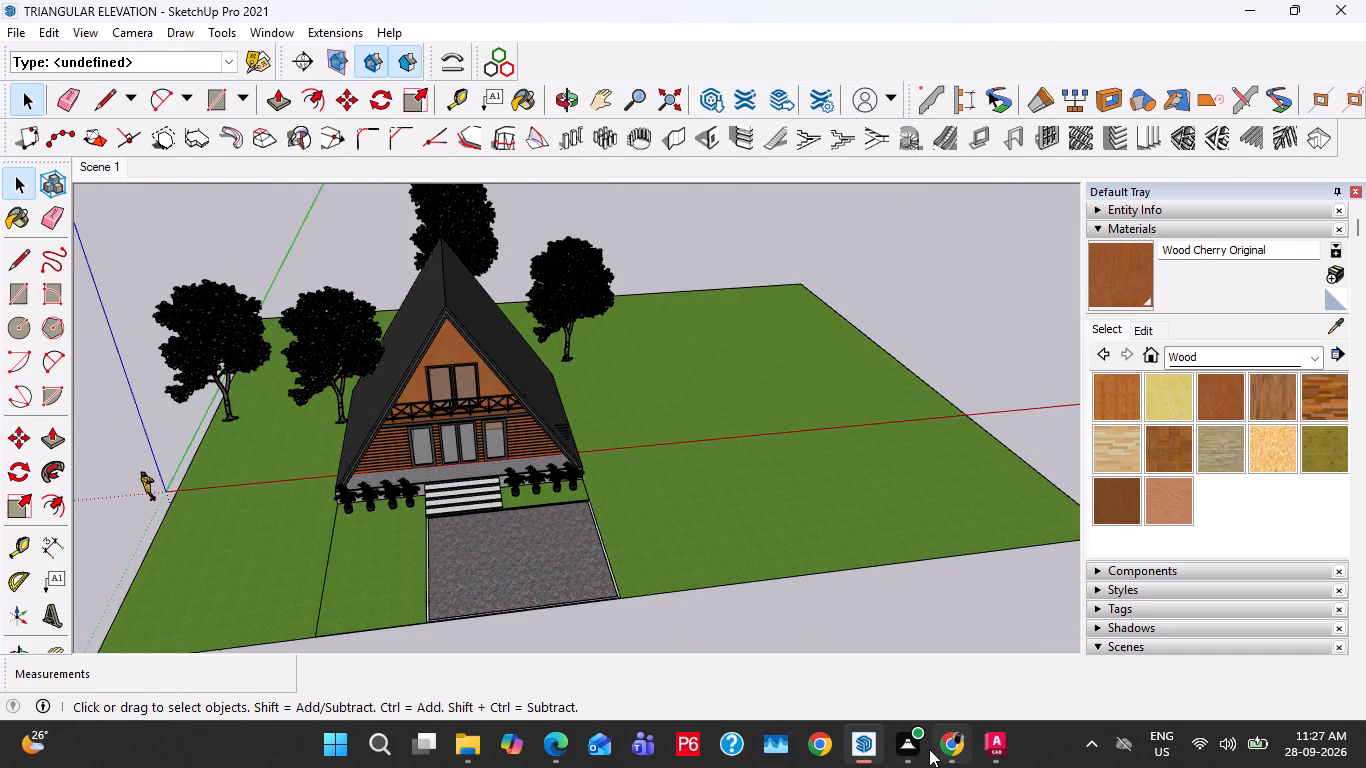
key("Escape")
key("Escape")
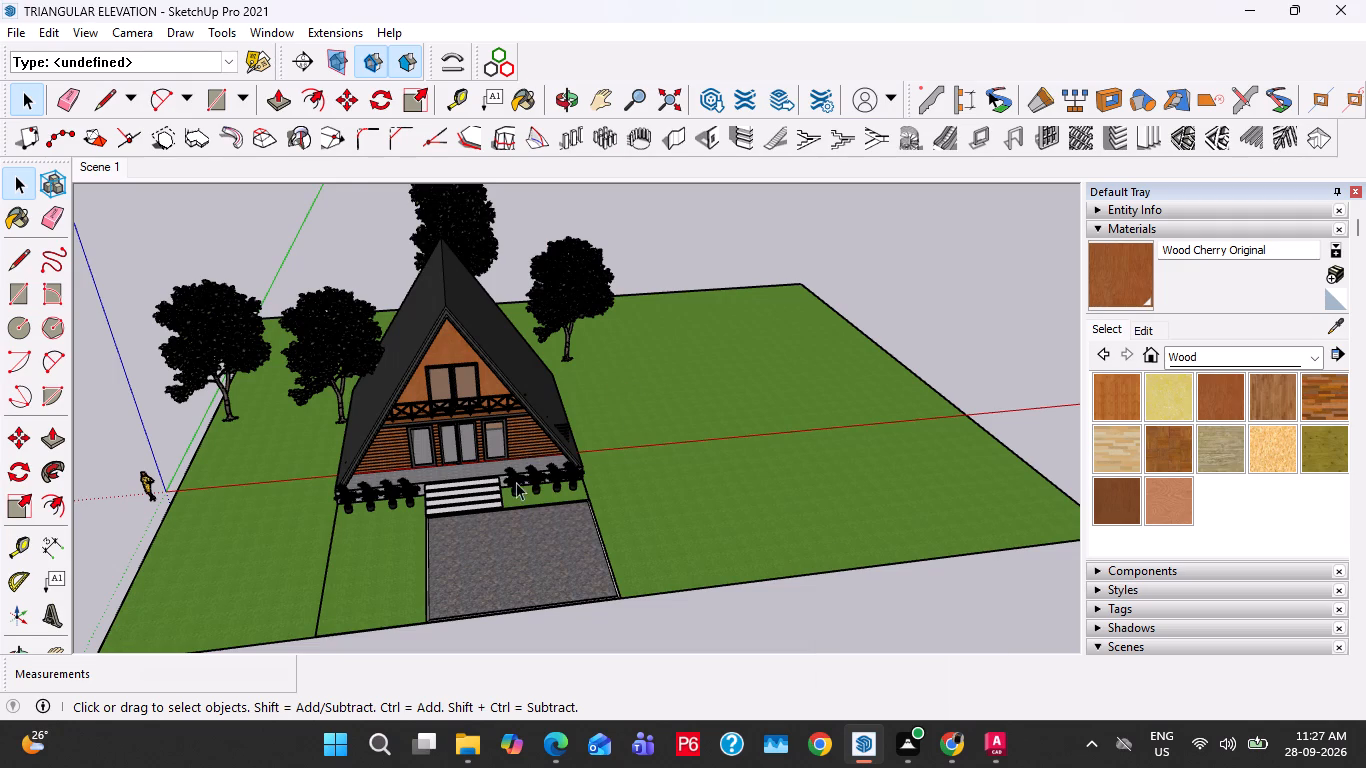
Save the model again from a closer angled view of the house front and driveway.
middle_click_drag(516, 482, 690, 474)
scroll(596, 509, "up", 4)
key("ctrl+s")
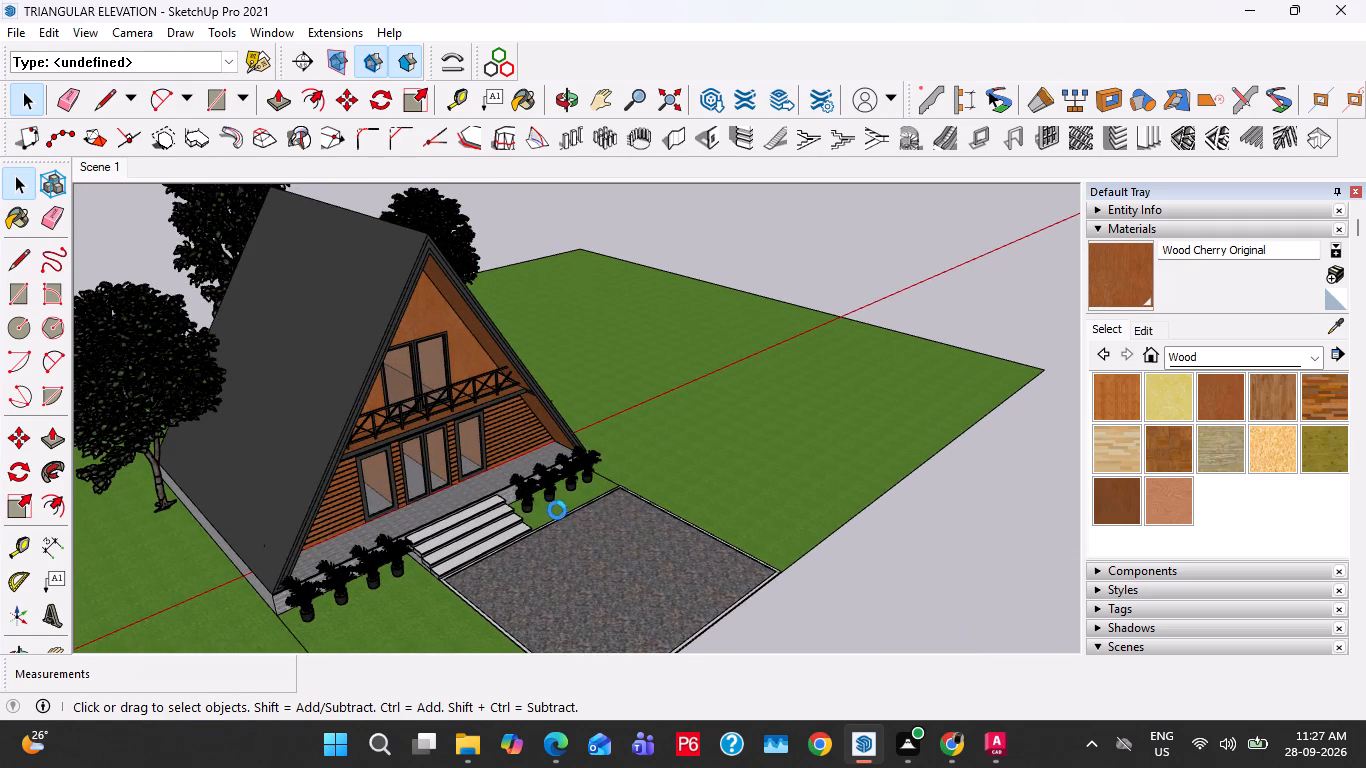
key("space")
key("space")
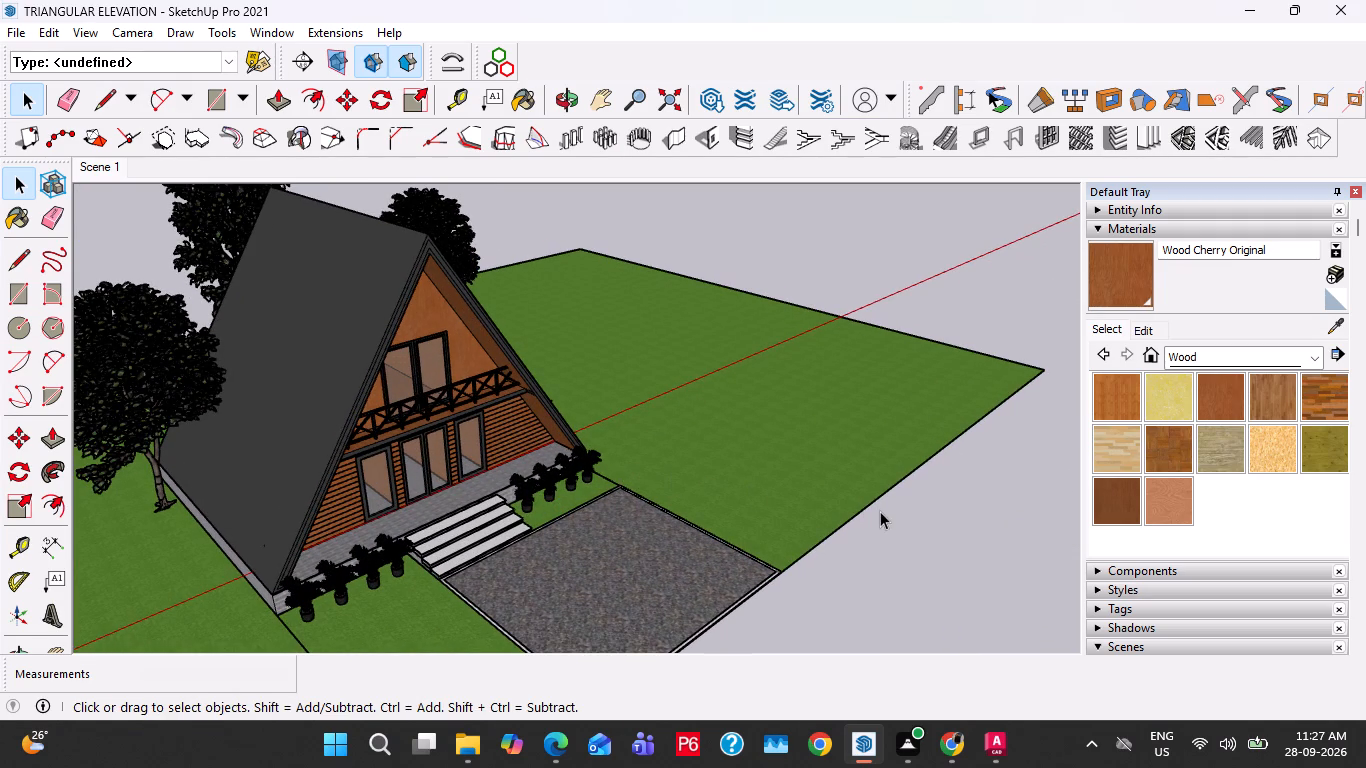
key("Escape")
key("ctrl+s")
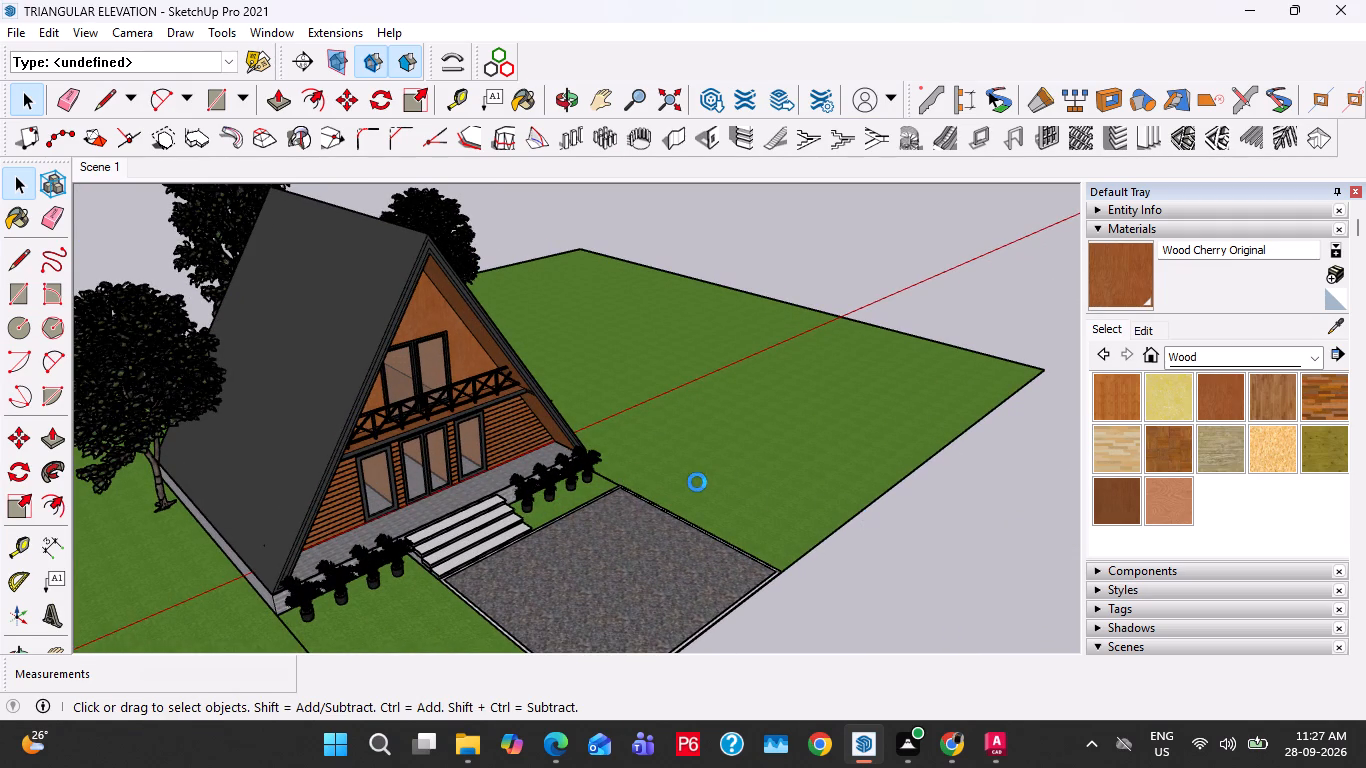